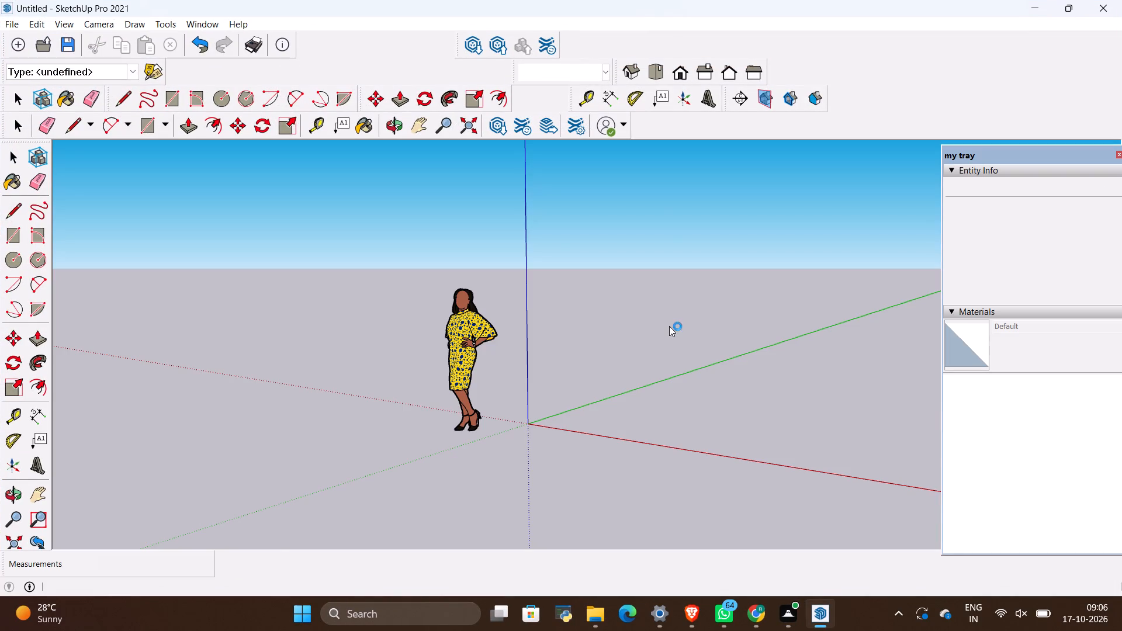
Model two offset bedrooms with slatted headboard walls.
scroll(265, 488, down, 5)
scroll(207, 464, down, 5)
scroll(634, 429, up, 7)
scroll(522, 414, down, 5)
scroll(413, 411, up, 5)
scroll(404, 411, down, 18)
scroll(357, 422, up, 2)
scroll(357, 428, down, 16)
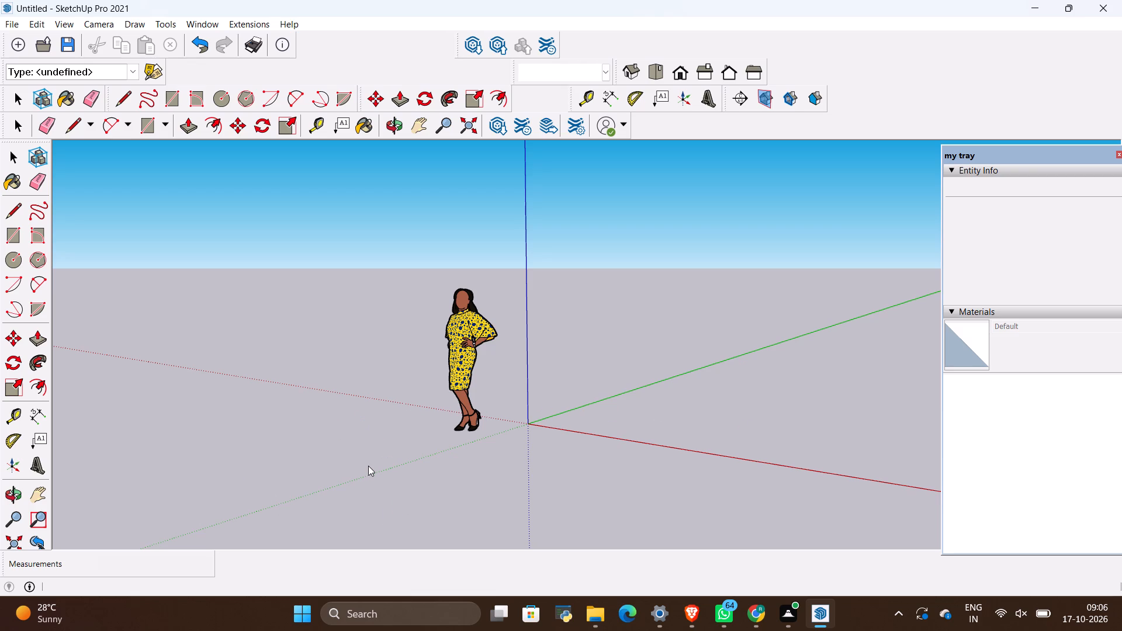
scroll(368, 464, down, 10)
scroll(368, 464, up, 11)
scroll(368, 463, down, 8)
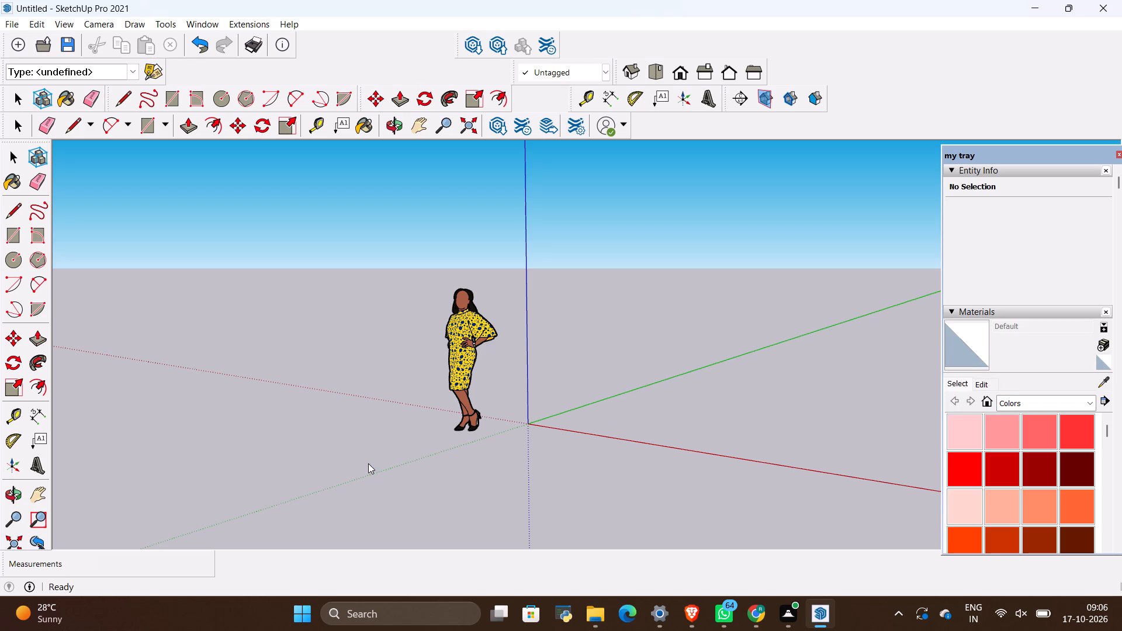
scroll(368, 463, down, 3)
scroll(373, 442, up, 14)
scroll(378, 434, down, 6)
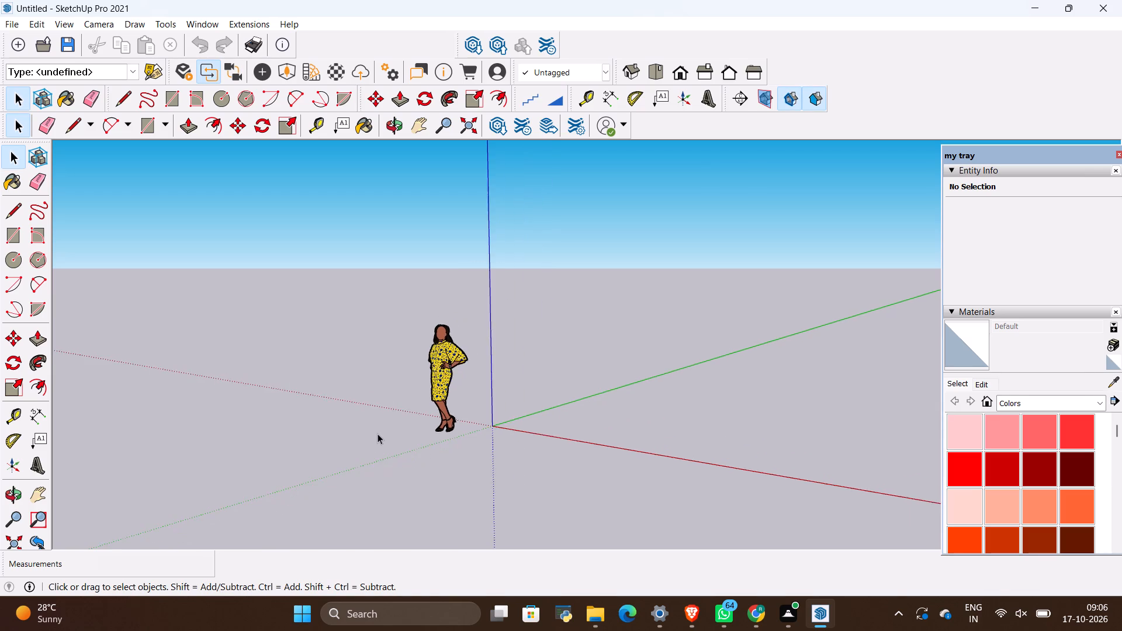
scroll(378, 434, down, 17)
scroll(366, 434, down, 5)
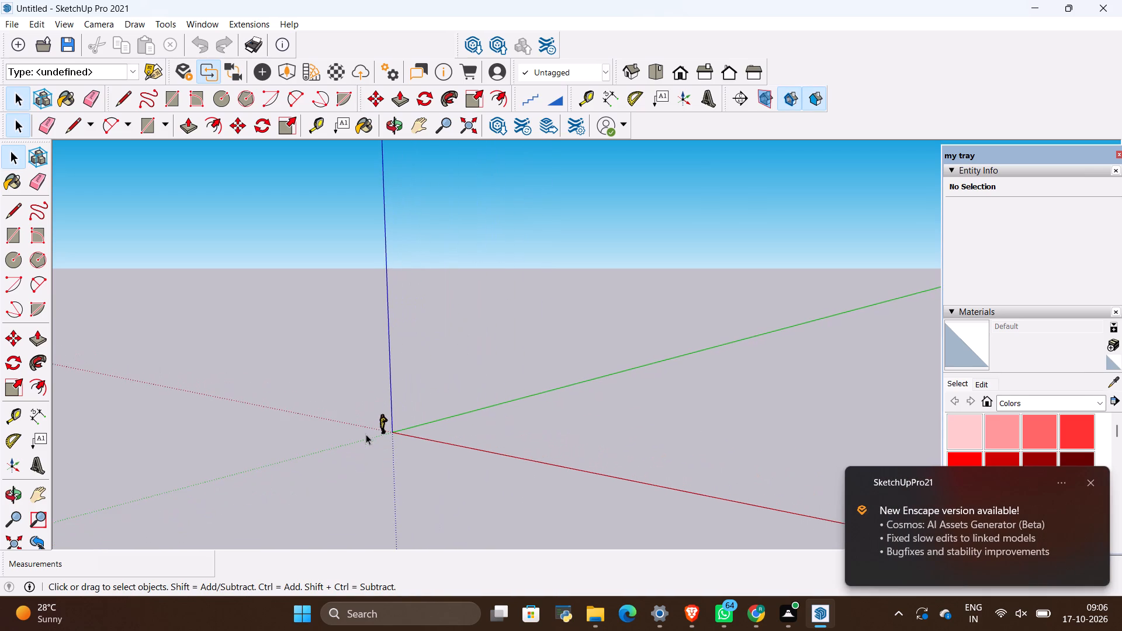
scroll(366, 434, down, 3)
Dismiss the notification about the new Enscape version.
click(1095, 484)
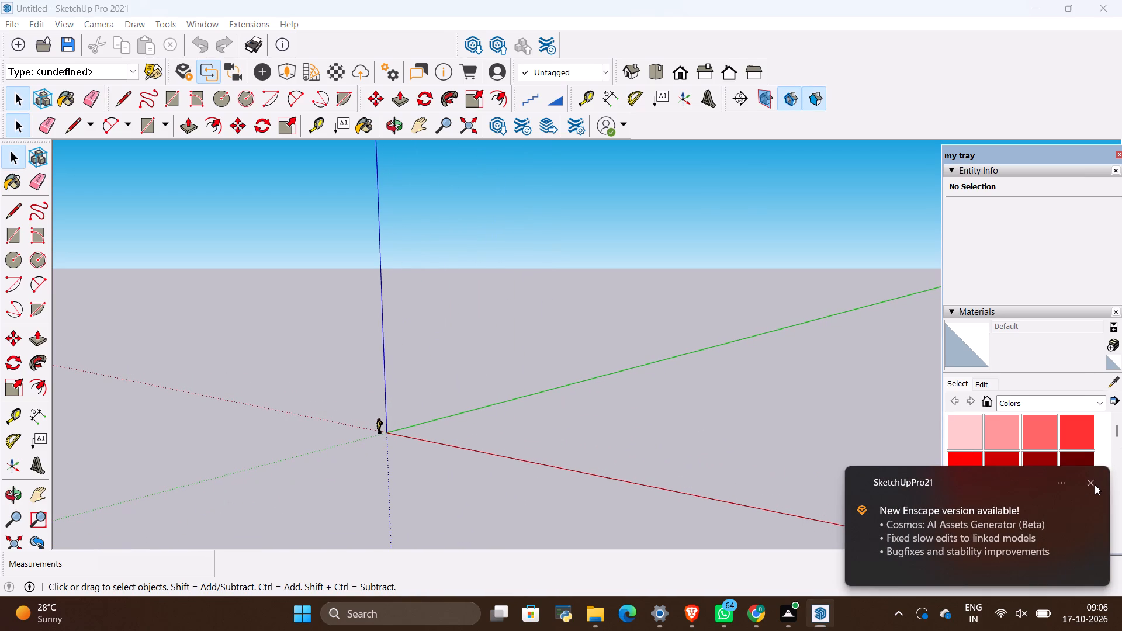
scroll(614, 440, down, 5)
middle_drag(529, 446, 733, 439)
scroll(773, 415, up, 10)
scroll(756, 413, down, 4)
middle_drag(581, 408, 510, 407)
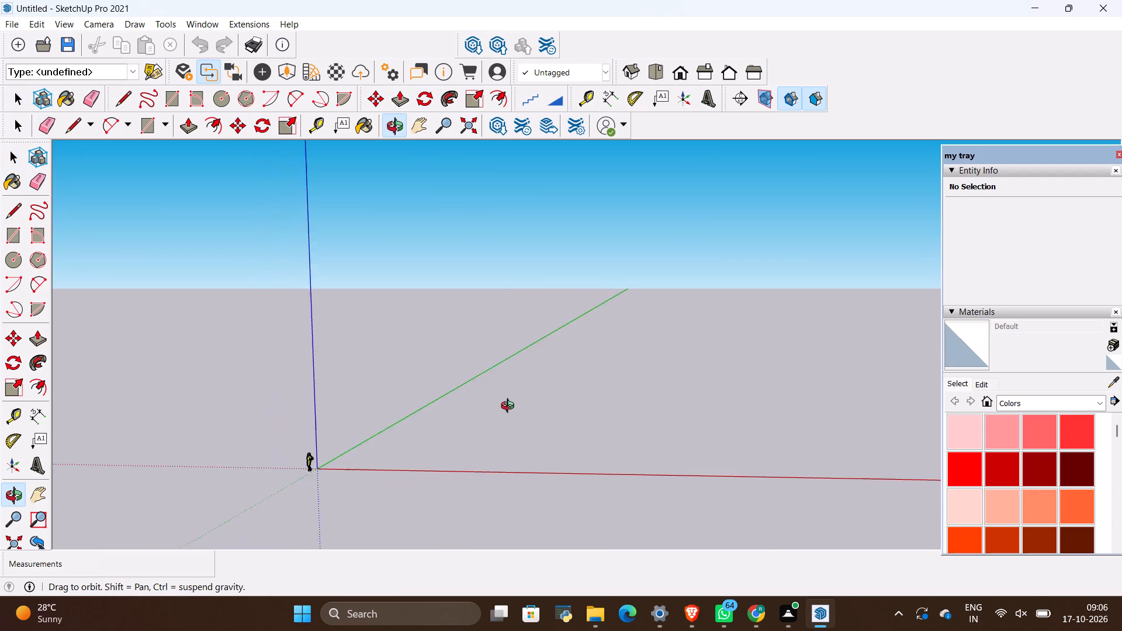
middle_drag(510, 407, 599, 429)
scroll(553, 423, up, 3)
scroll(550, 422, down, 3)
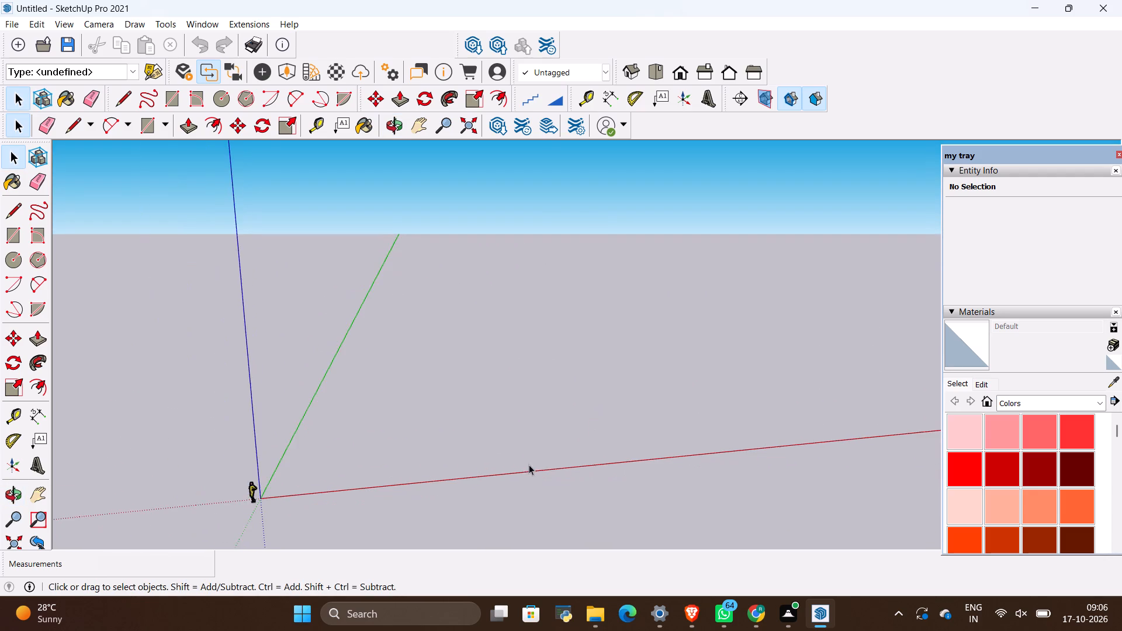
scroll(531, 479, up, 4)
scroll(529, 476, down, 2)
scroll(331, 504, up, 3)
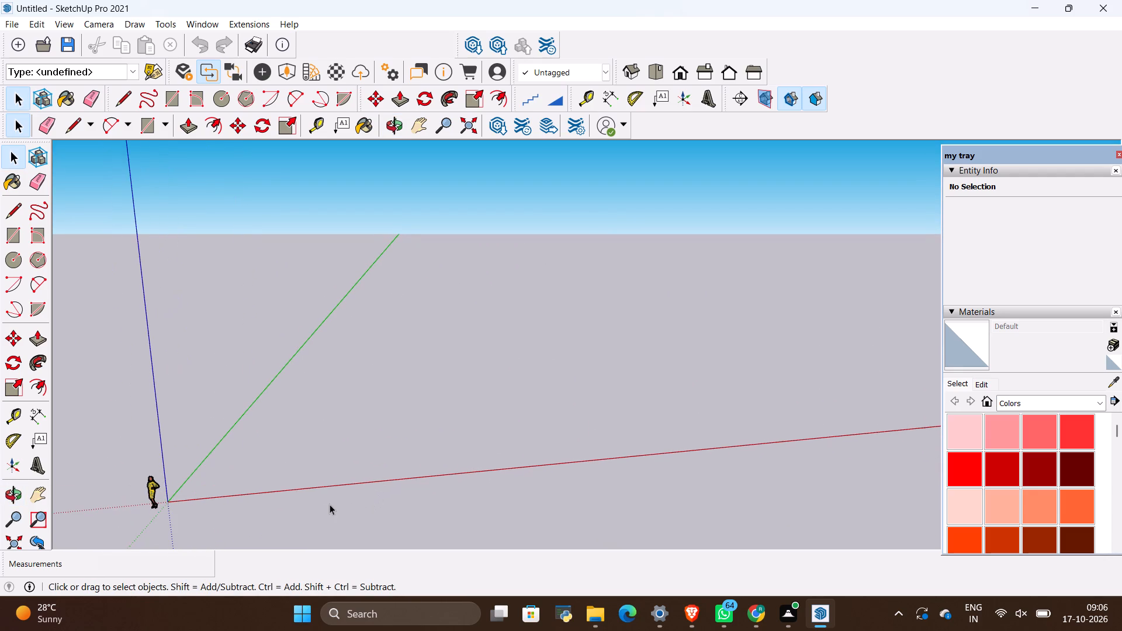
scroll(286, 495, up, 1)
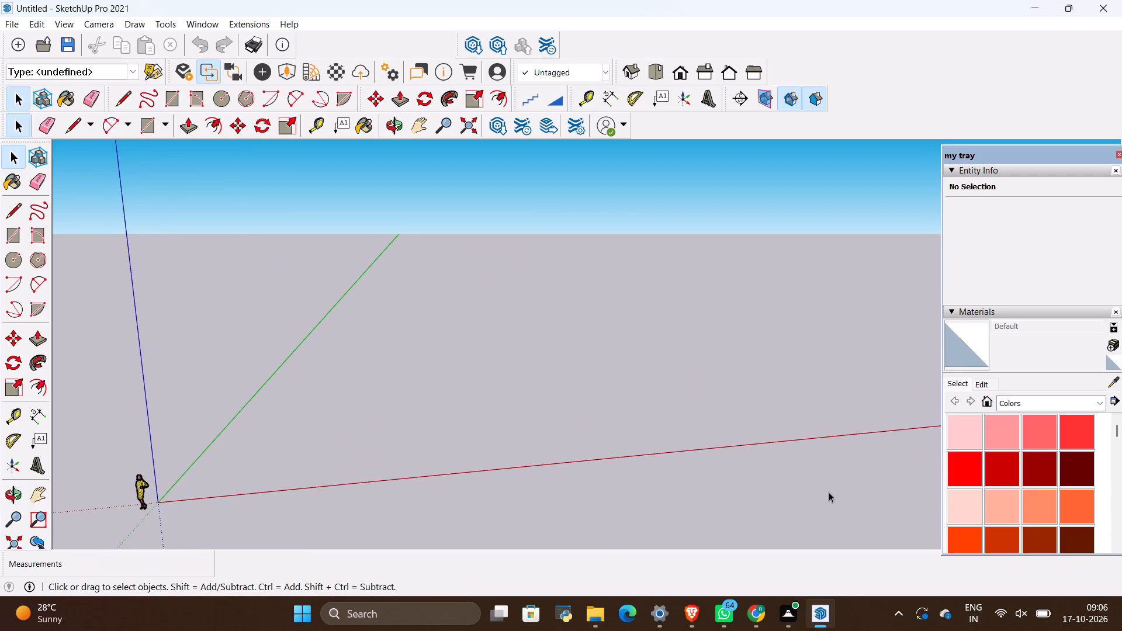
Open the bedroom reference photo with arched niches from the Downloads folder and examine its bed wall, ceiling and wardrobe.
click(587, 622)
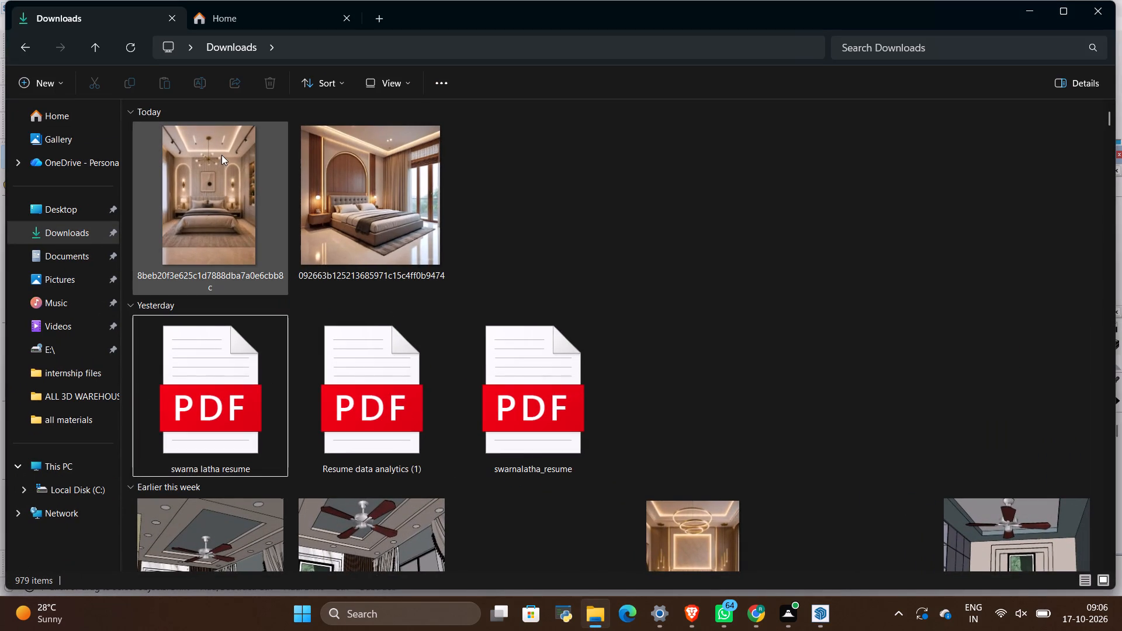
double_click(224, 157)
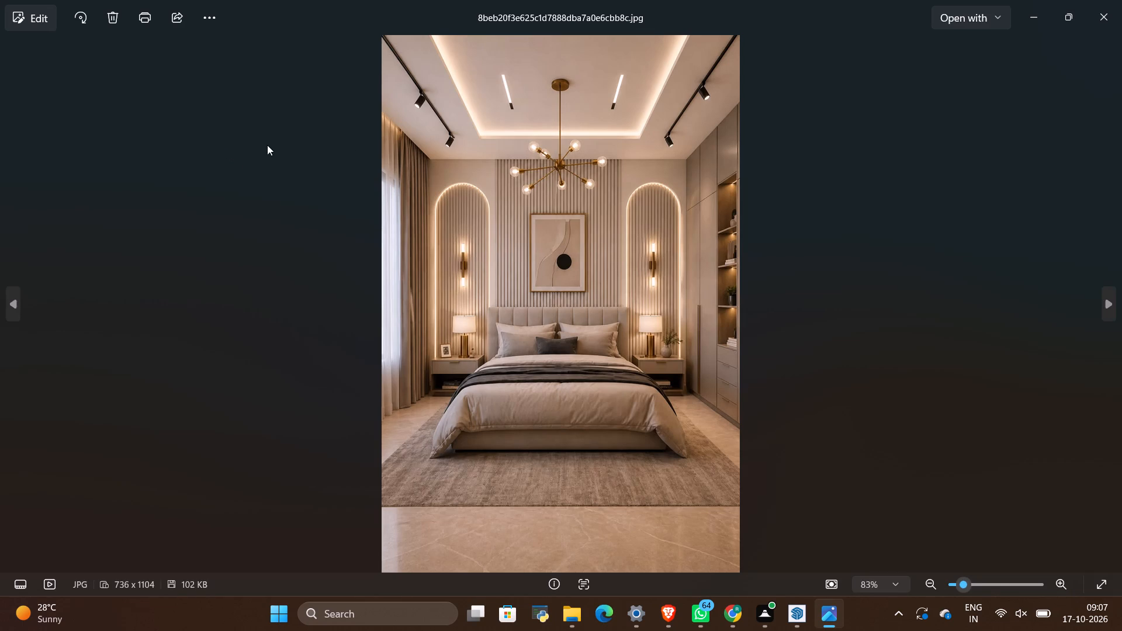
scroll(587, 150, up, 2)
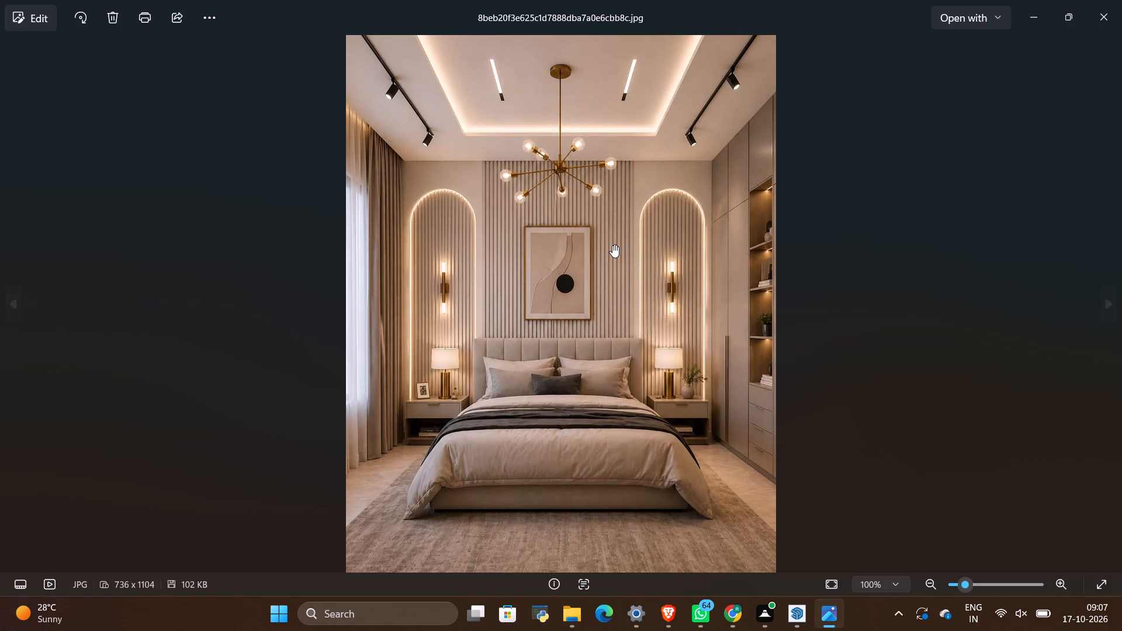
scroll(612, 245, up, 1)
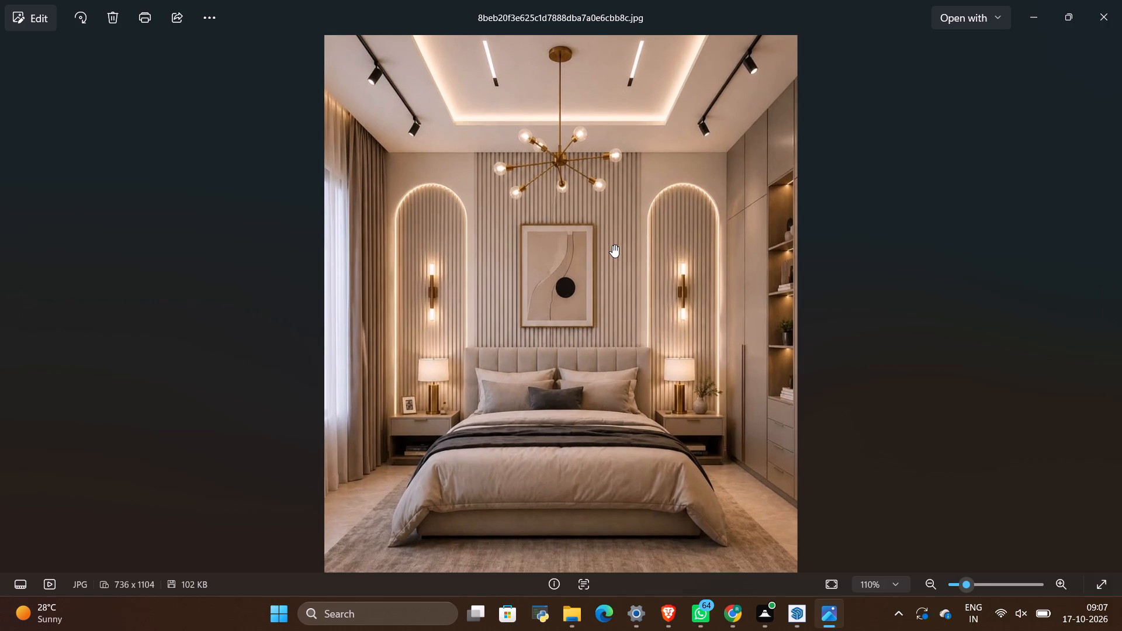
scroll(612, 245, down, 1)
scroll(600, 210, up, 1)
scroll(599, 210, down, 1)
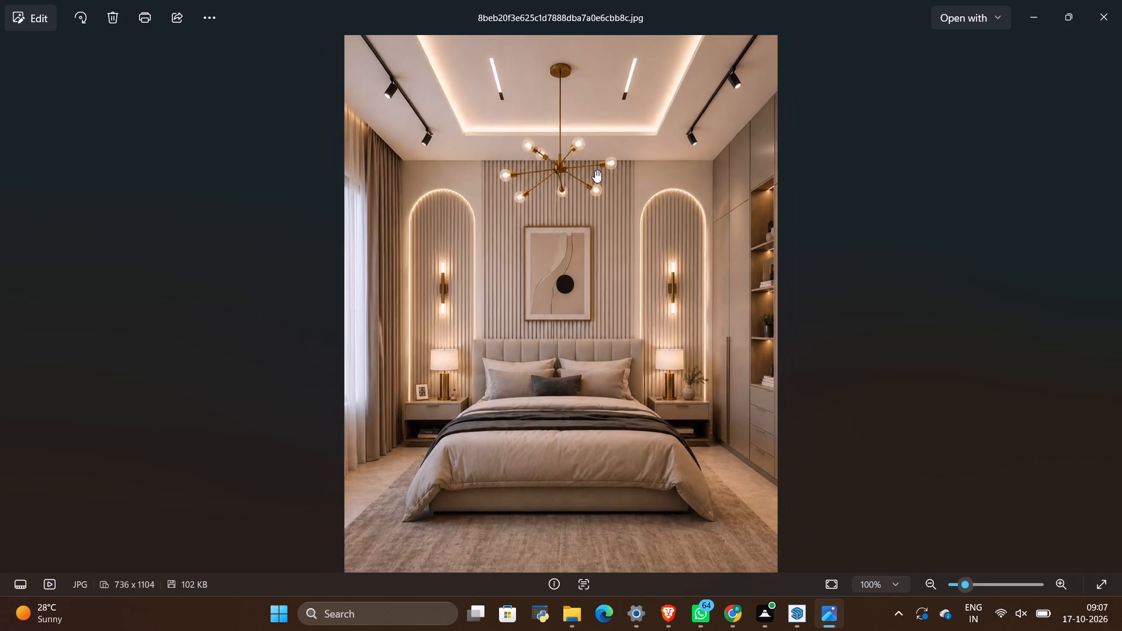
scroll(594, 60, up, 2)
scroll(588, 58, down, 1)
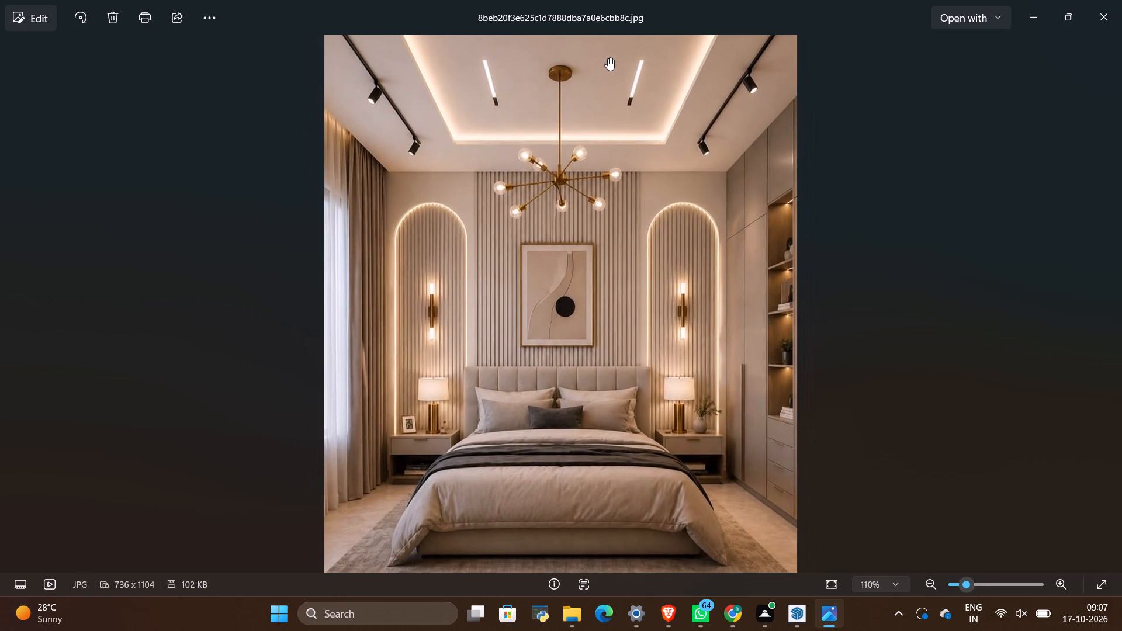
scroll(604, 58, down, 1)
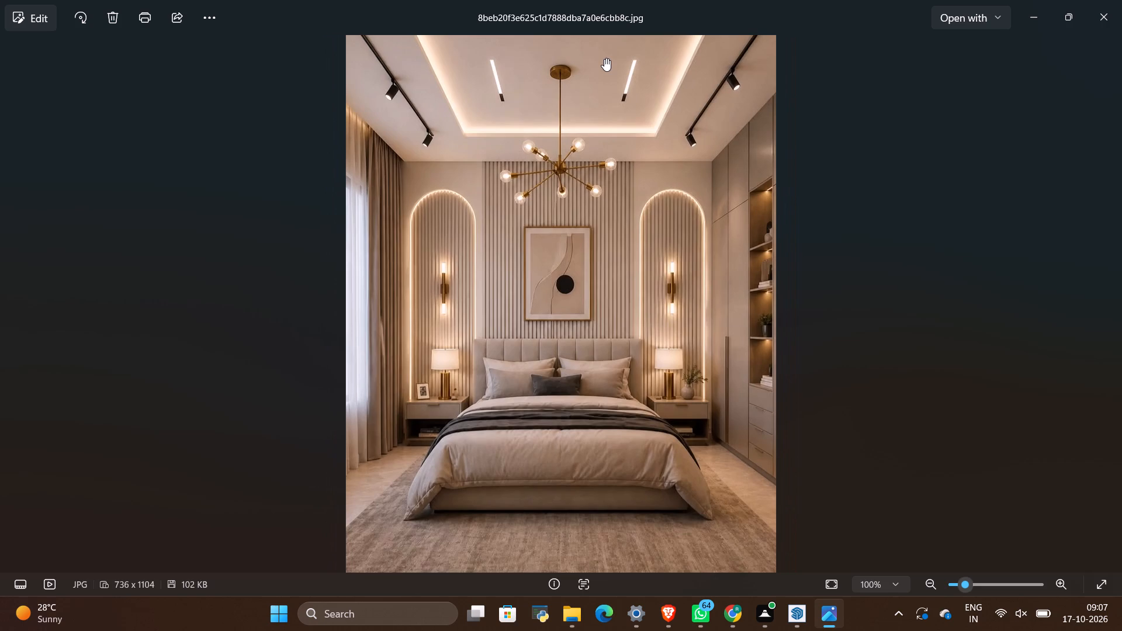
scroll(604, 58, up, 1)
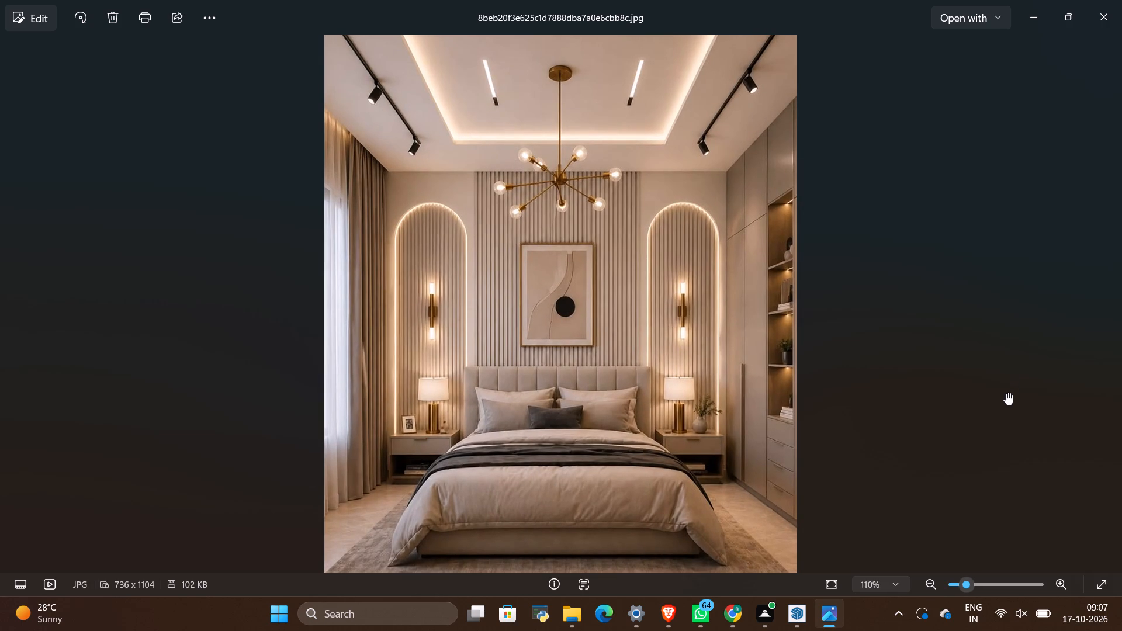
Return to the empty SketchUp model and compare it repeatedly with the bedroom reference photo.
click(793, 620)
scroll(369, 321, down, 1)
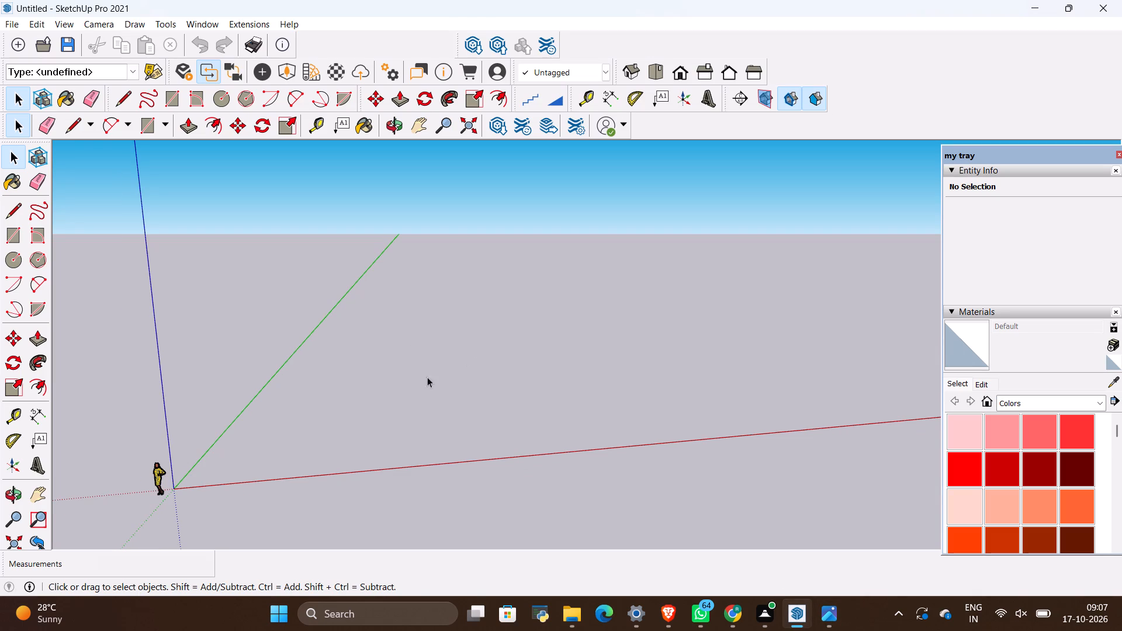
key(alt+Tab)
key(alt+Tab)
scroll(411, 380, up, 1)
scroll(411, 380, down, 1)
key(alt+Tab)
key(alt+Tab)
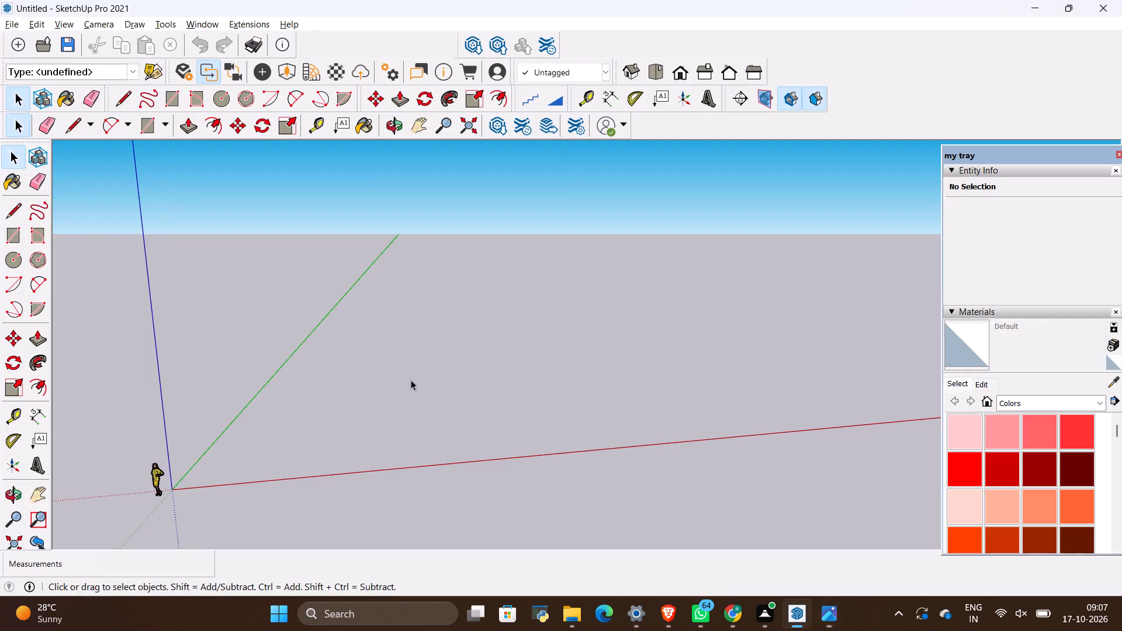
key(alt+Tab)
key(alt+Tab)
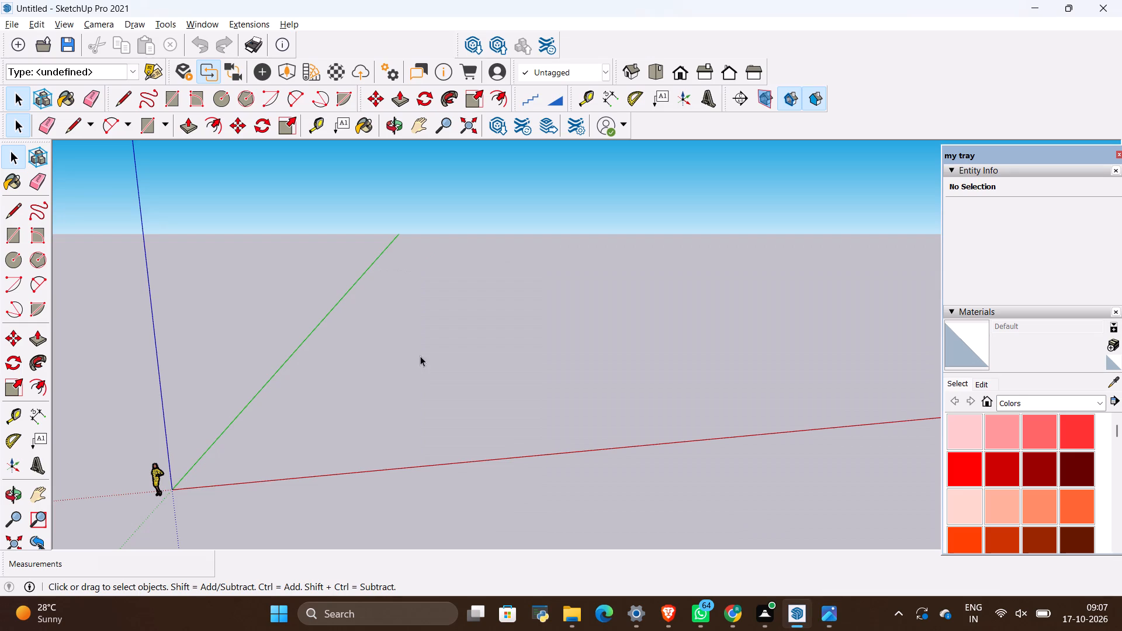
Draw a 15' by 18' rectangle on the ground plane beside the green axis as the room floor.
scroll(438, 318, down, 3)
middle_drag(501, 319, 472, 365)
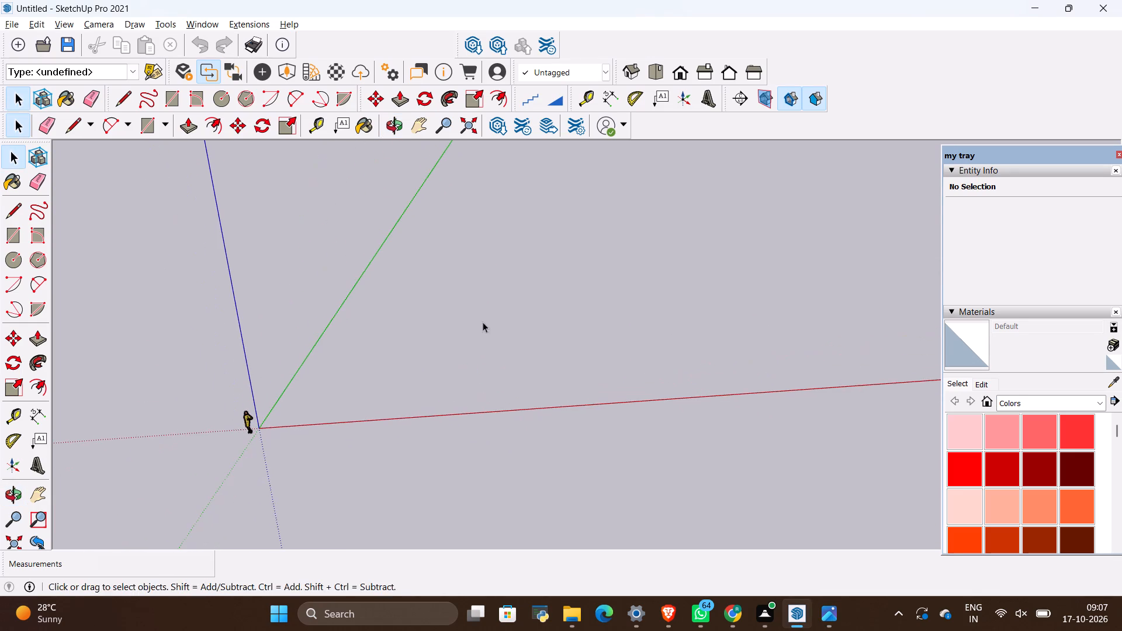
middle_drag(484, 321, 497, 301)
scroll(498, 296, up, 1)
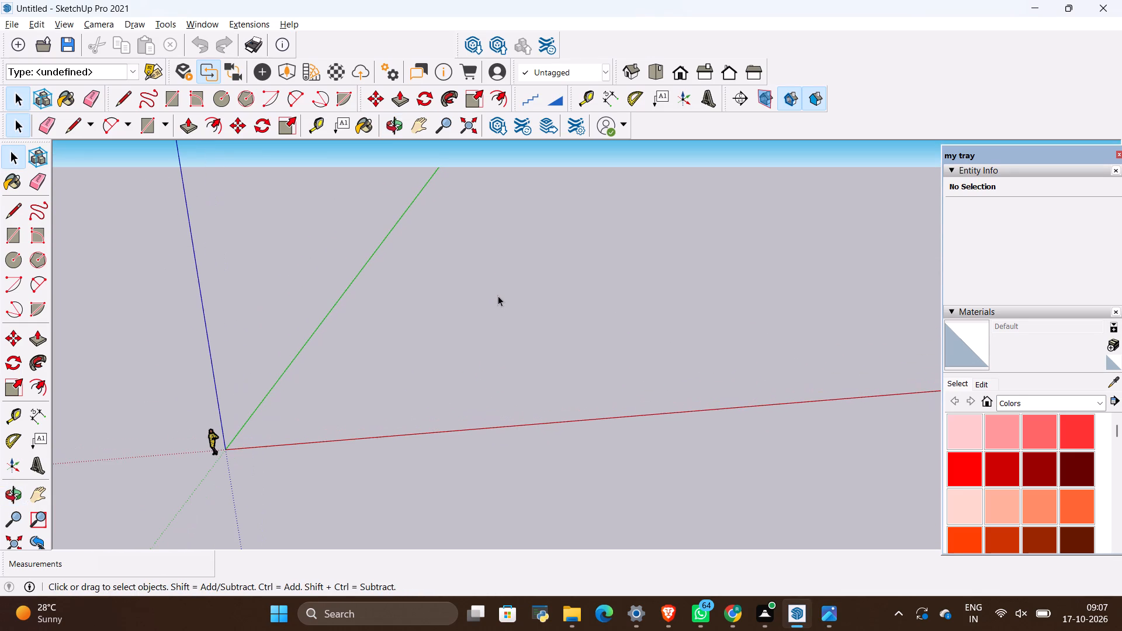
key(r)
click(402, 240)
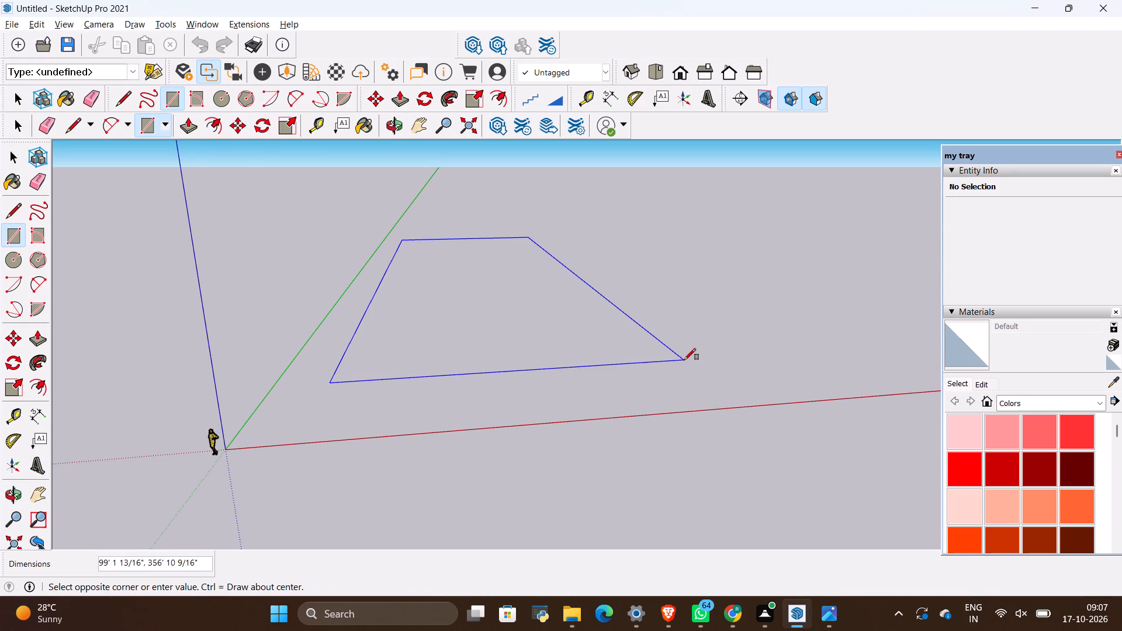
key(BackSpace)
text(15',18')
key(Return)
Move the whole floor rectangle about 366' to the ground between the red and green axes, near the scale figure.
scroll(538, 384, up, 10)
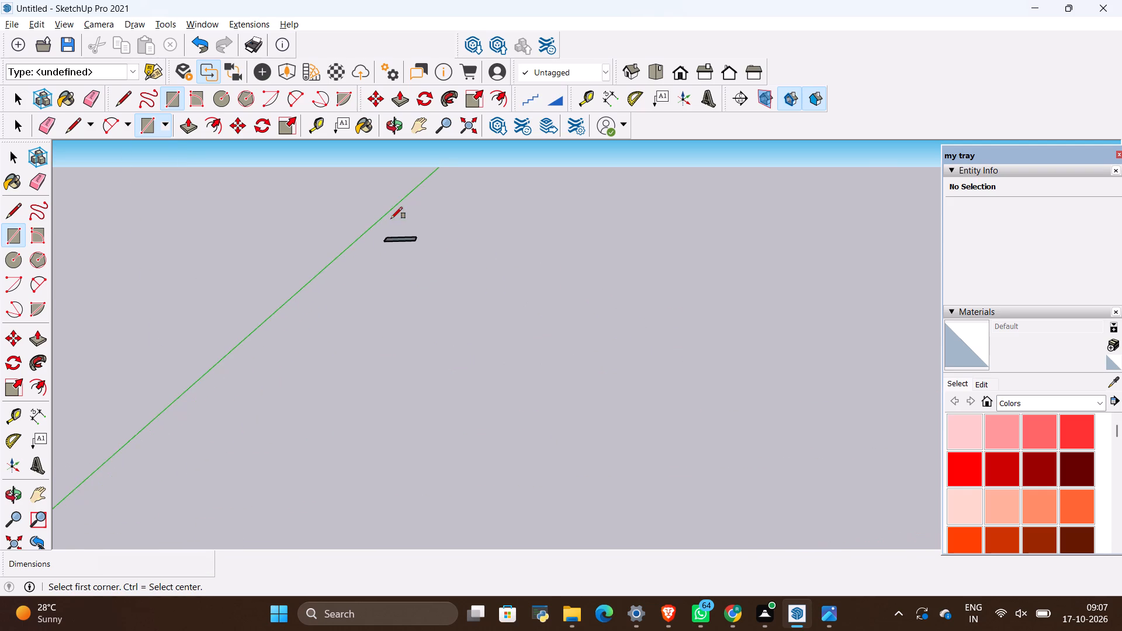
scroll(391, 219, up, 12)
middle_drag(489, 238, 487, 414)
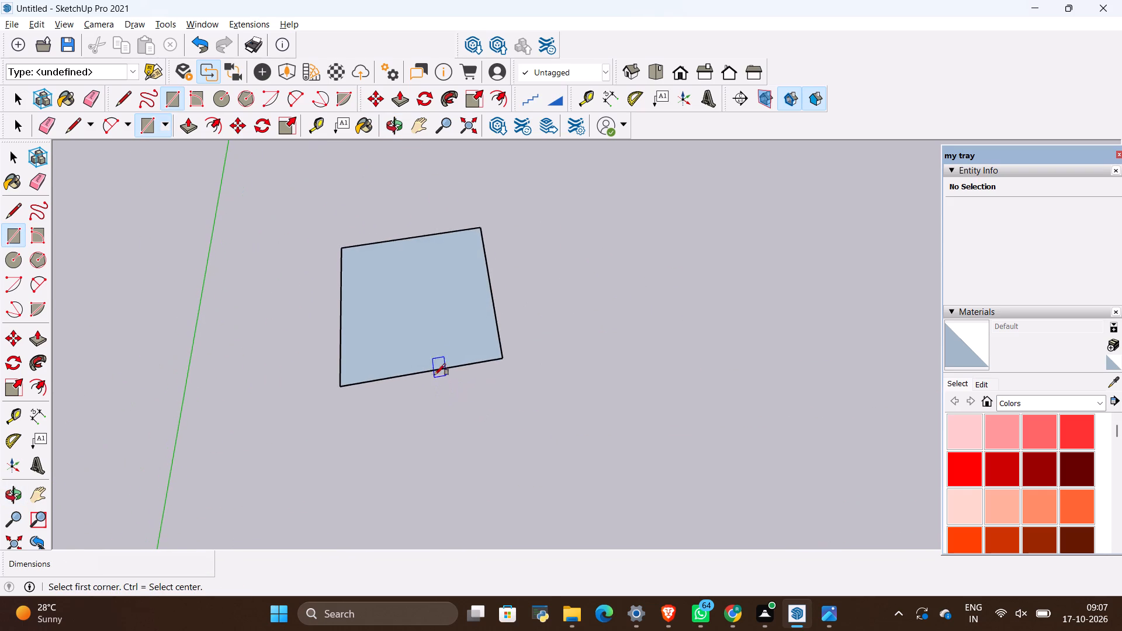
key(space)
double_click(430, 360)
key(m)
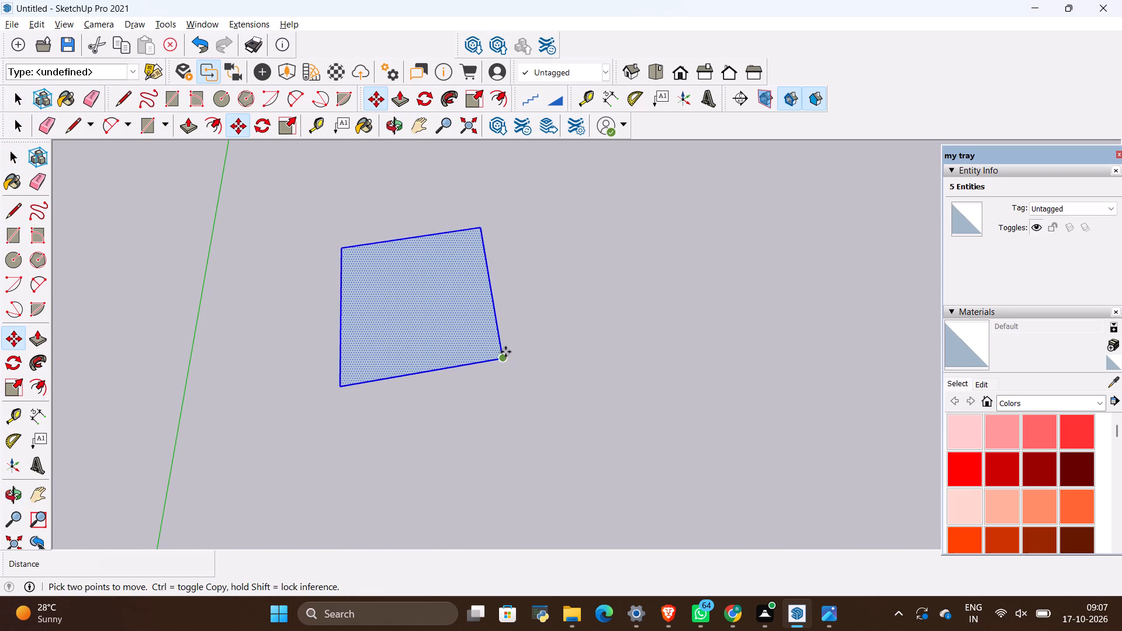
drag(504, 357, 504, 364)
scroll(508, 390, down, 20)
scroll(508, 390, down, 9)
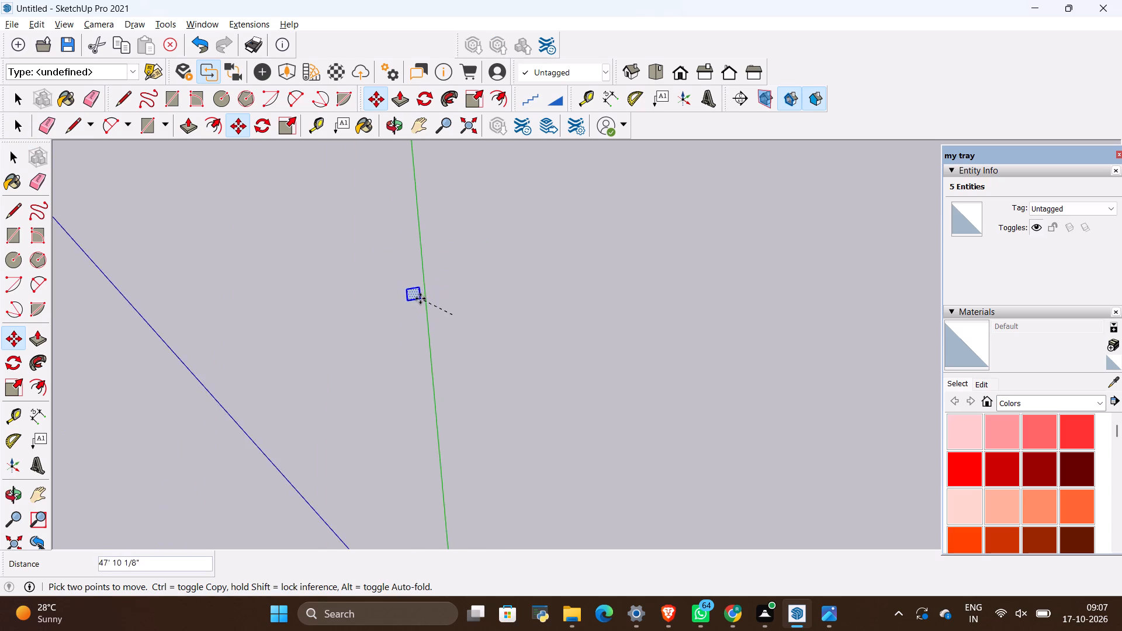
scroll(420, 299, down, 12)
middle_drag(540, 358, 536, 173)
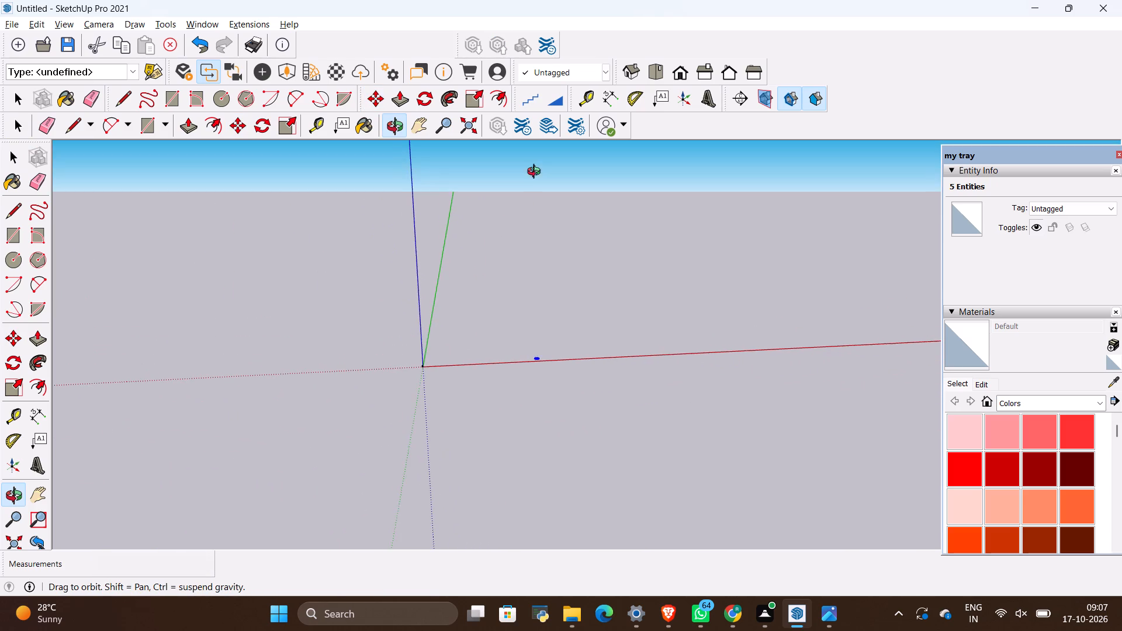
middle_drag(536, 173, 536, 172)
scroll(503, 327, up, 19)
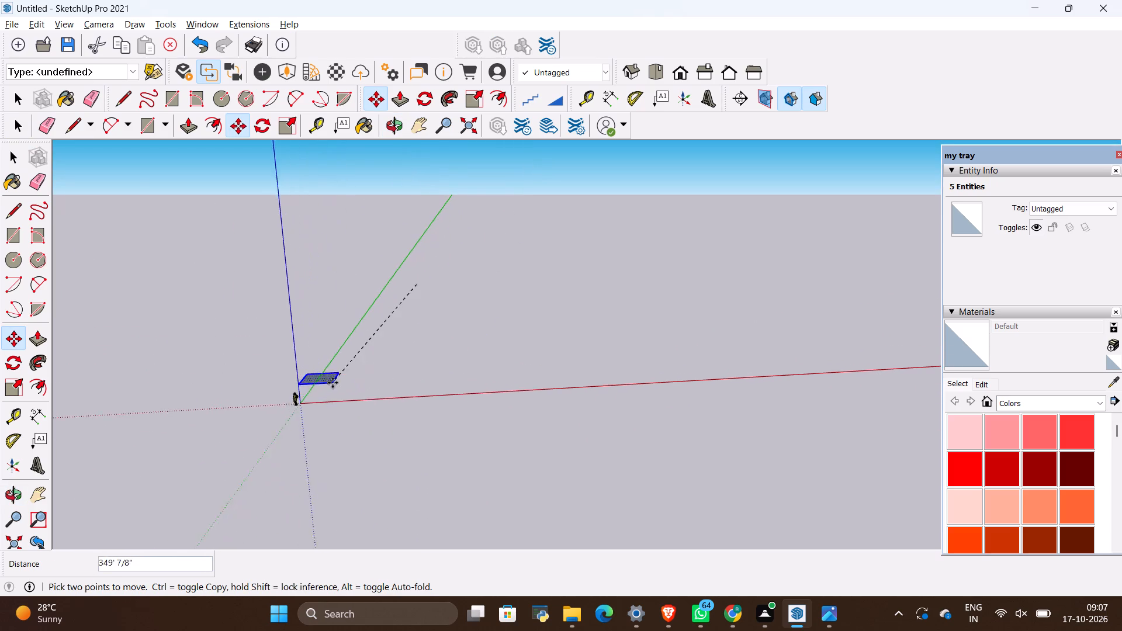
scroll(333, 383, up, 8)
click(380, 394)
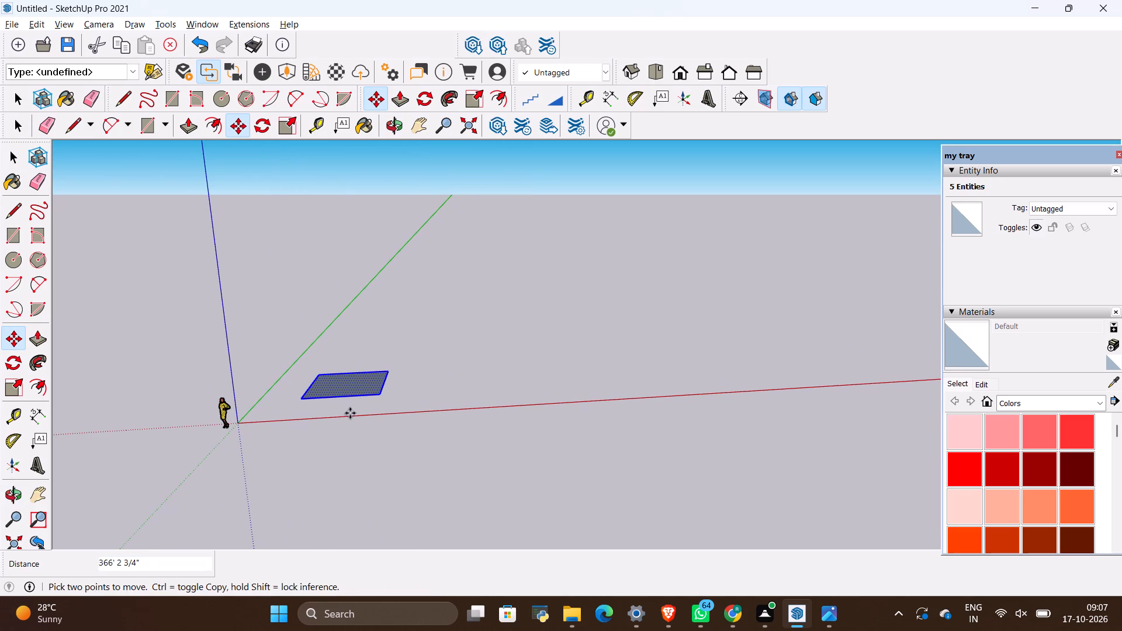
key(space)
click(431, 366)
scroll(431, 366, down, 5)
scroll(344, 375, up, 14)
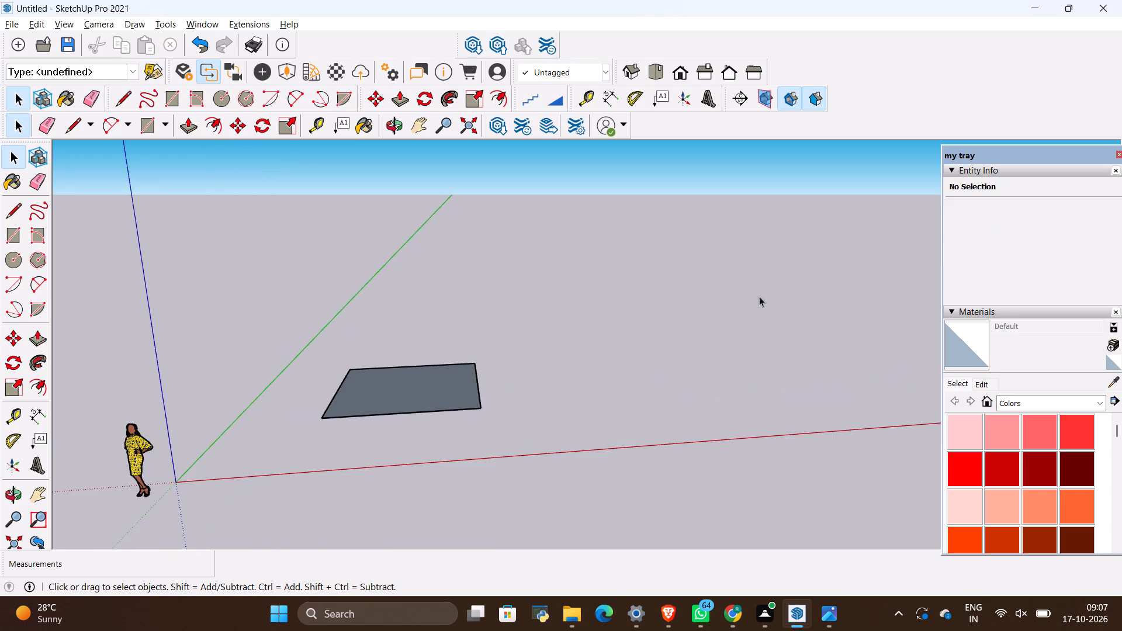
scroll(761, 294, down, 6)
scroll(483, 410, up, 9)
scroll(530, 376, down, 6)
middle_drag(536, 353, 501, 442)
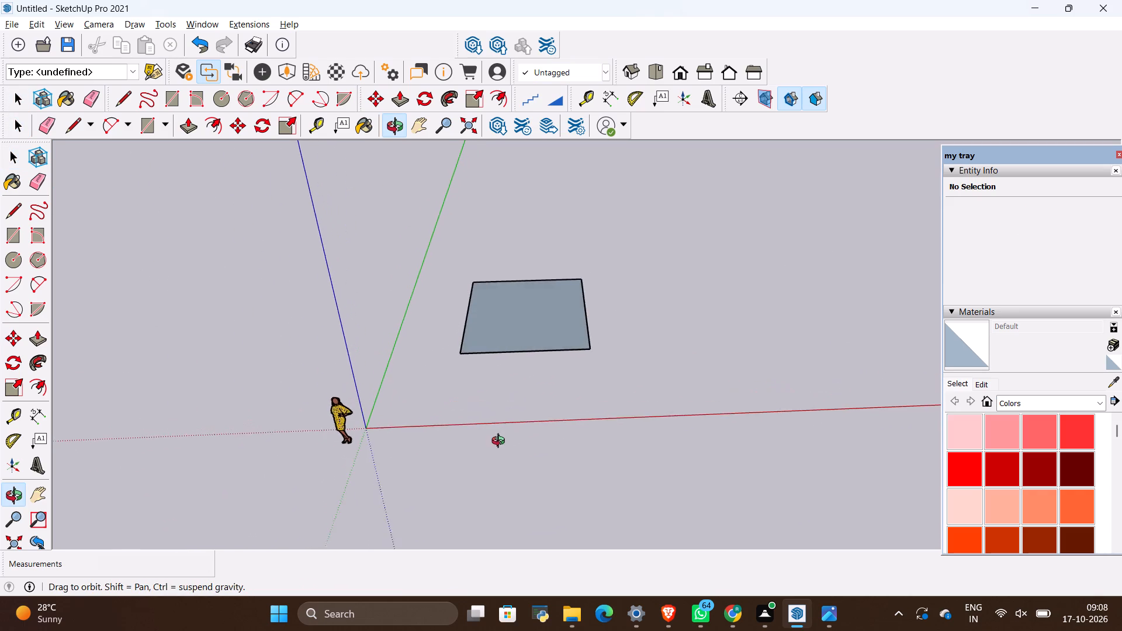
Reverse the 15' by 18' floor face so its white front side points up.
middle_drag(501, 442, 523, 445)
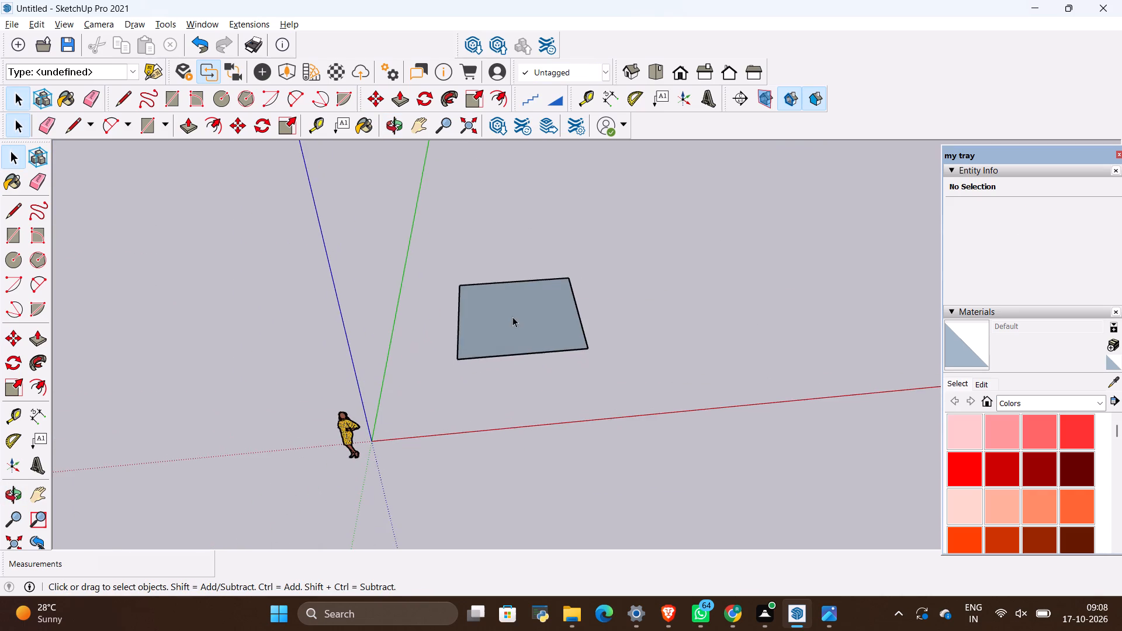
scroll(512, 315, up, 10)
scroll(519, 331, down, 13)
middle_drag(534, 404, 508, 224)
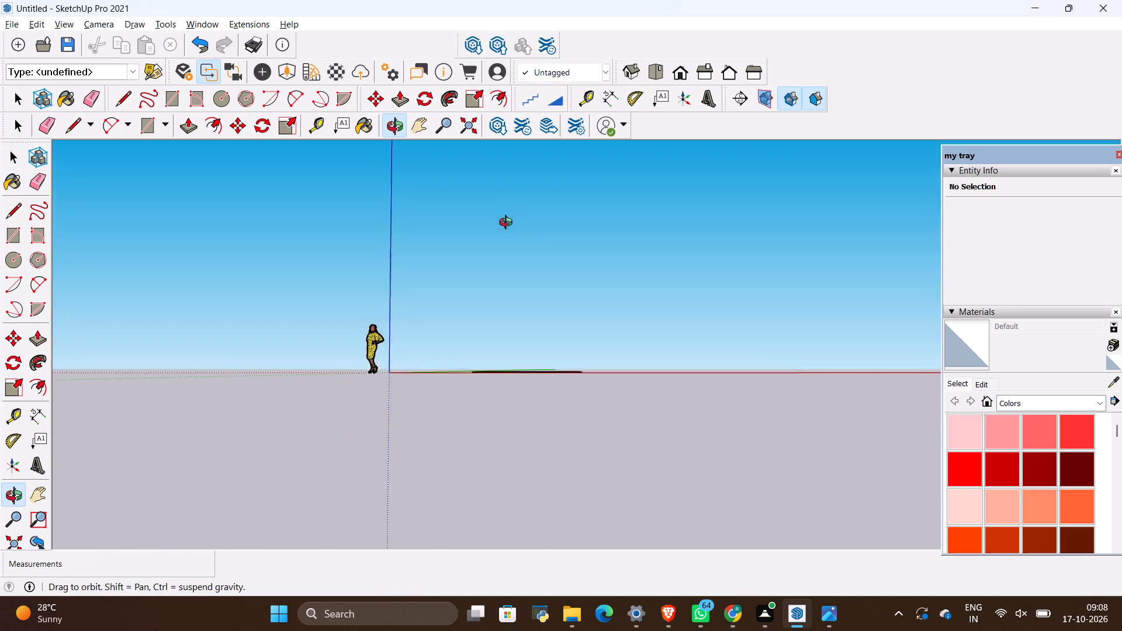
middle_drag(508, 224, 525, 363)
scroll(531, 317, up, 6)
click(532, 335)
scroll(541, 376, up, 5)
middle_drag(545, 359, 536, 449)
scroll(536, 449, up, 1)
right_click(539, 377)
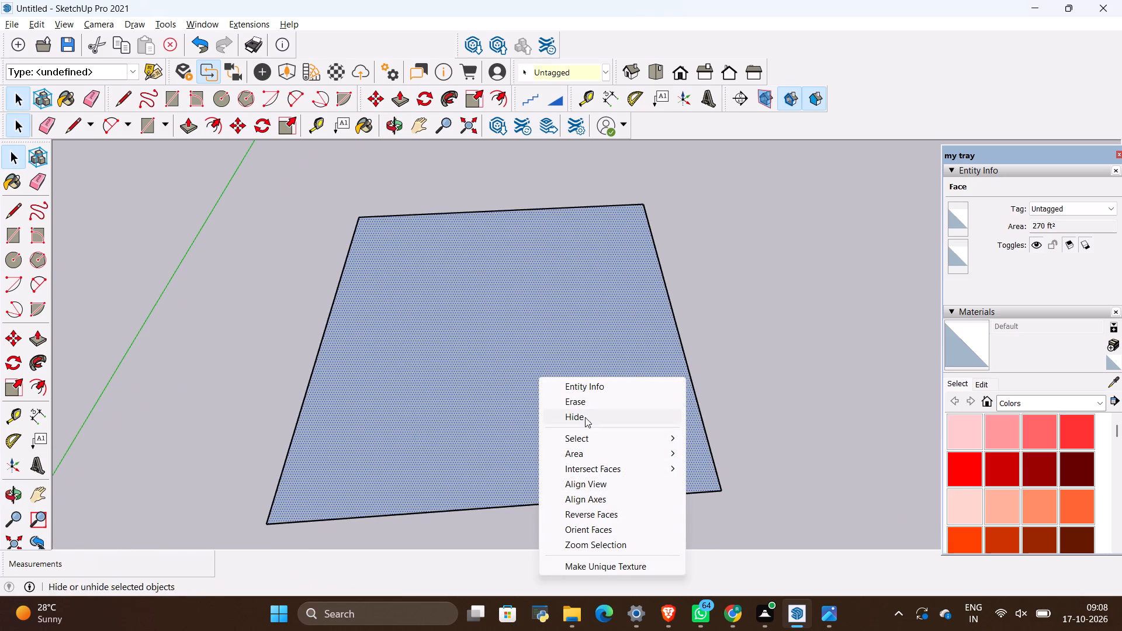
click(597, 518)
Offset the floor outline 6" inward to mark the wall thickness.
scroll(522, 466, down, 14)
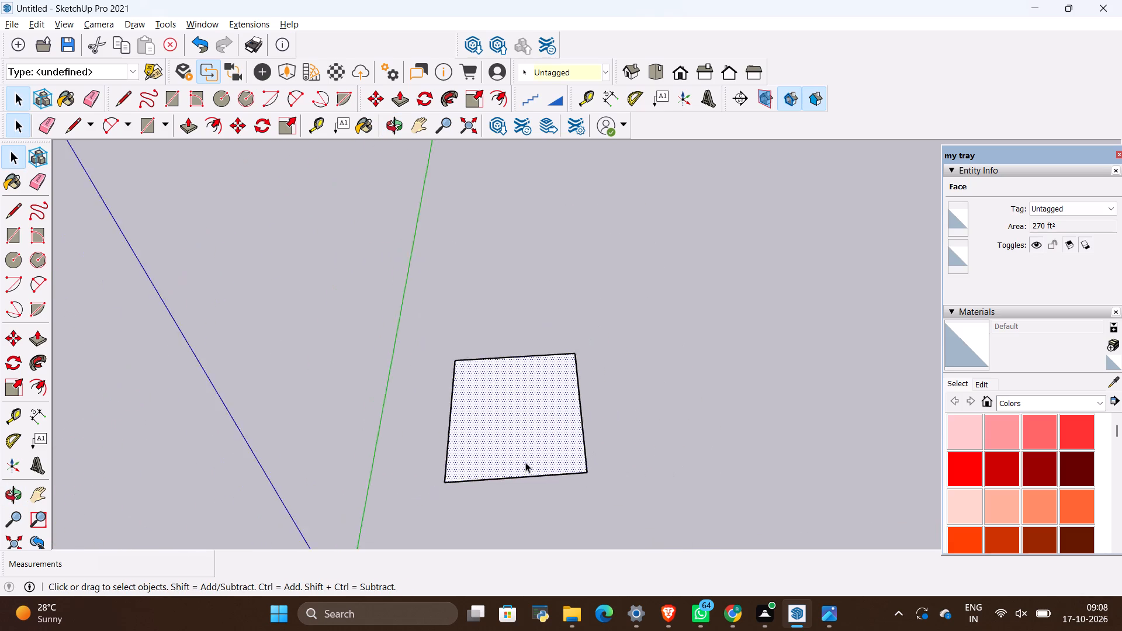
scroll(525, 462, down, 6)
middle_drag(546, 525, 553, 408)
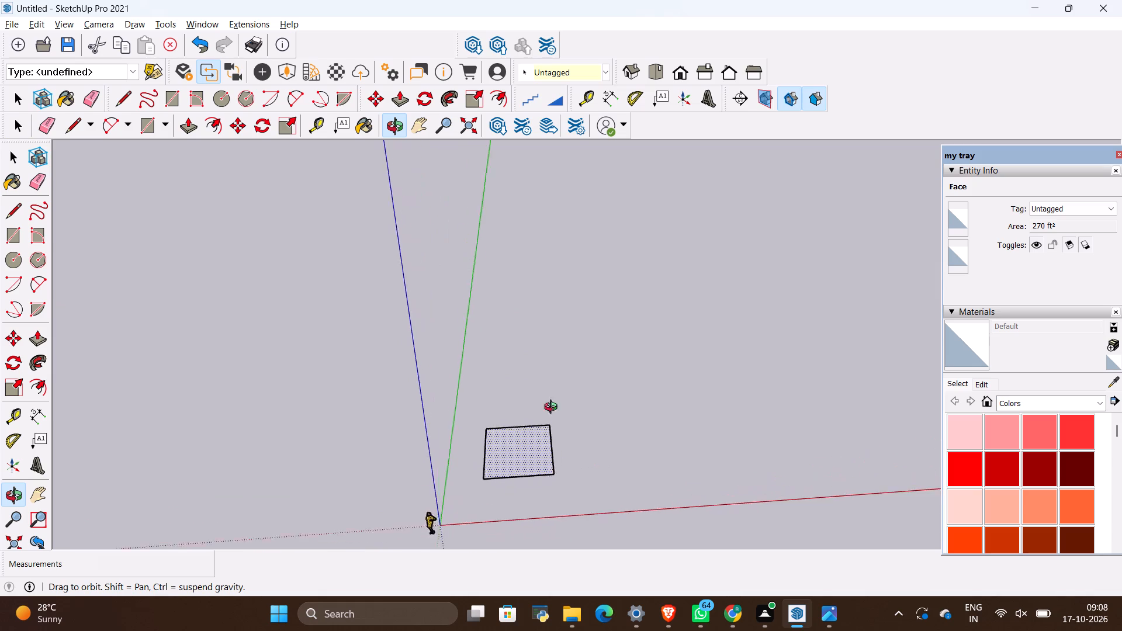
middle_drag(553, 408, 543, 443)
scroll(518, 477, up, 12)
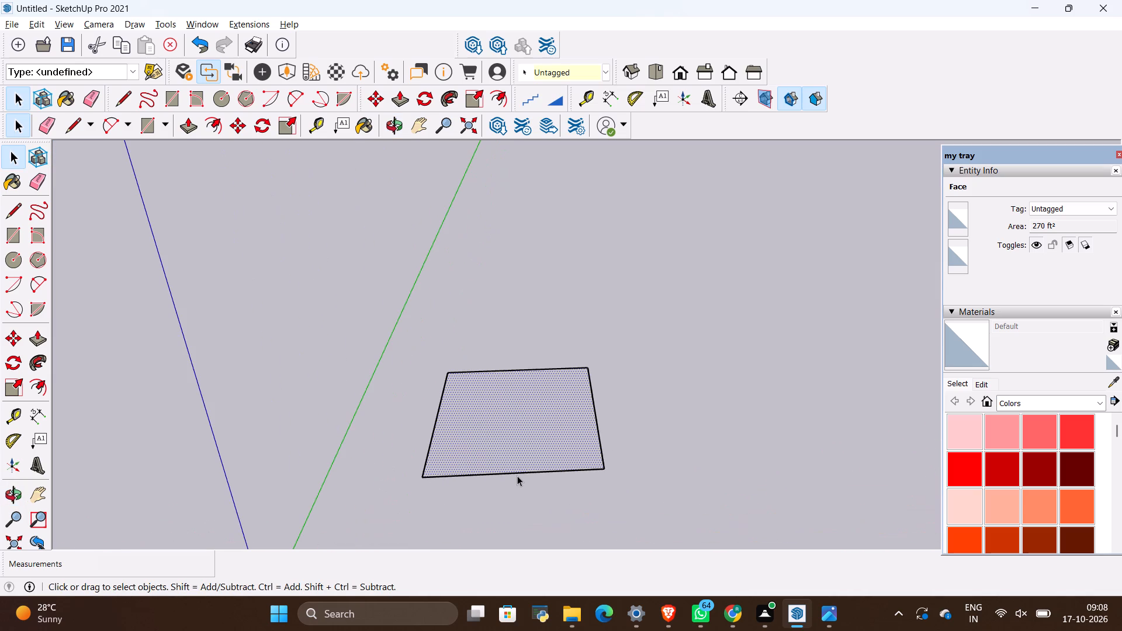
key(alt+Tab)
key(alt+Tab)
scroll(518, 446, up, 1)
middle_drag(532, 400, 535, 473)
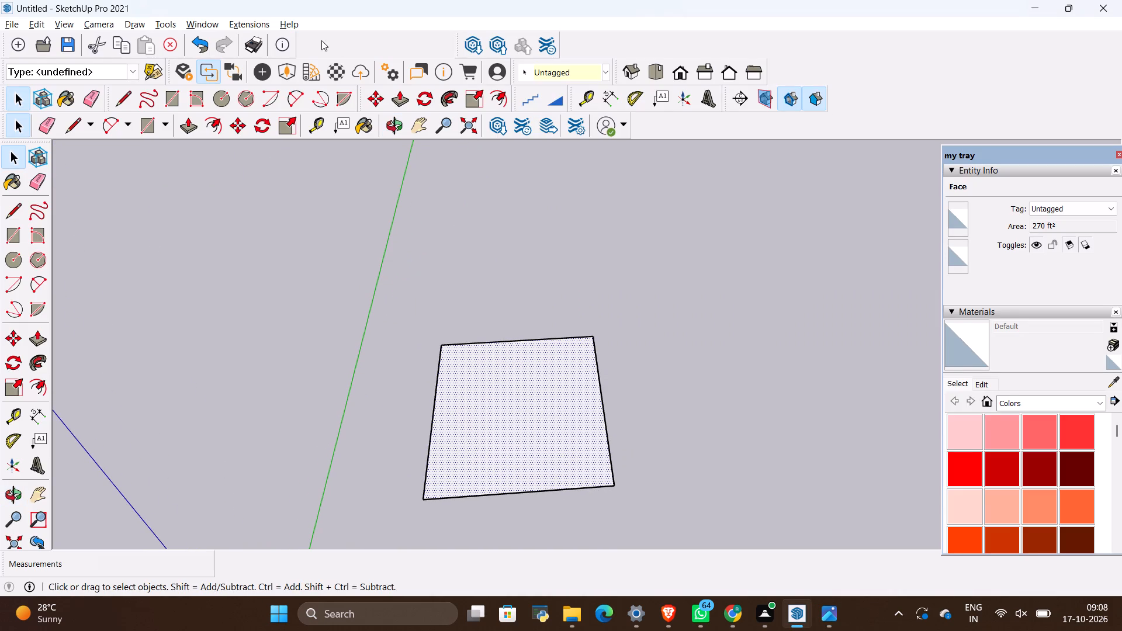
click(494, 102)
click(547, 366)
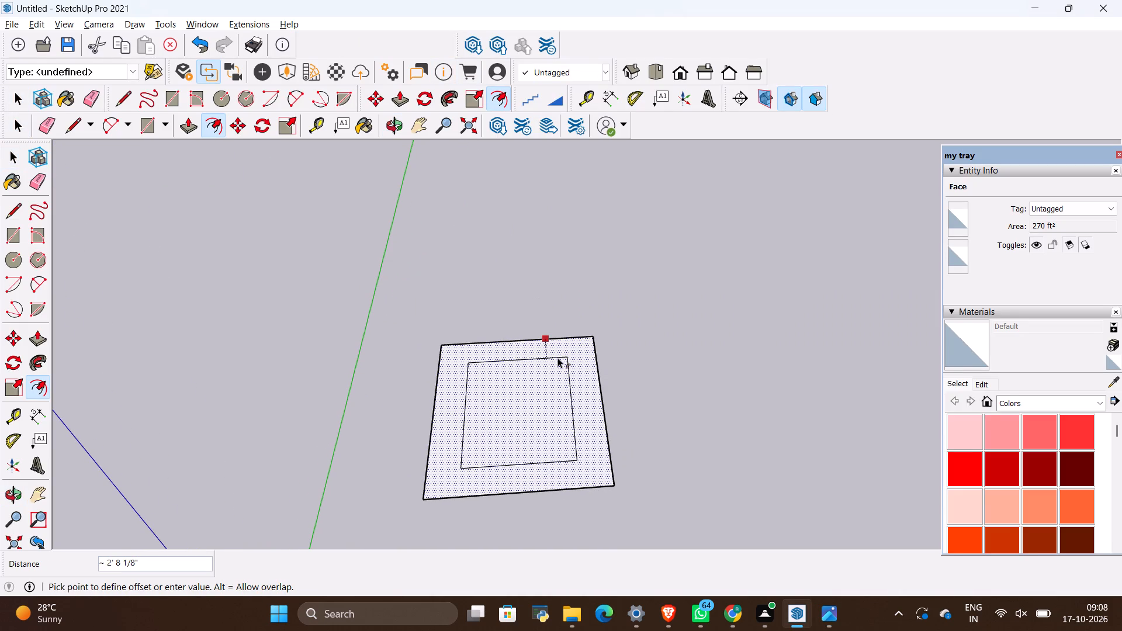
key(BackSpace)
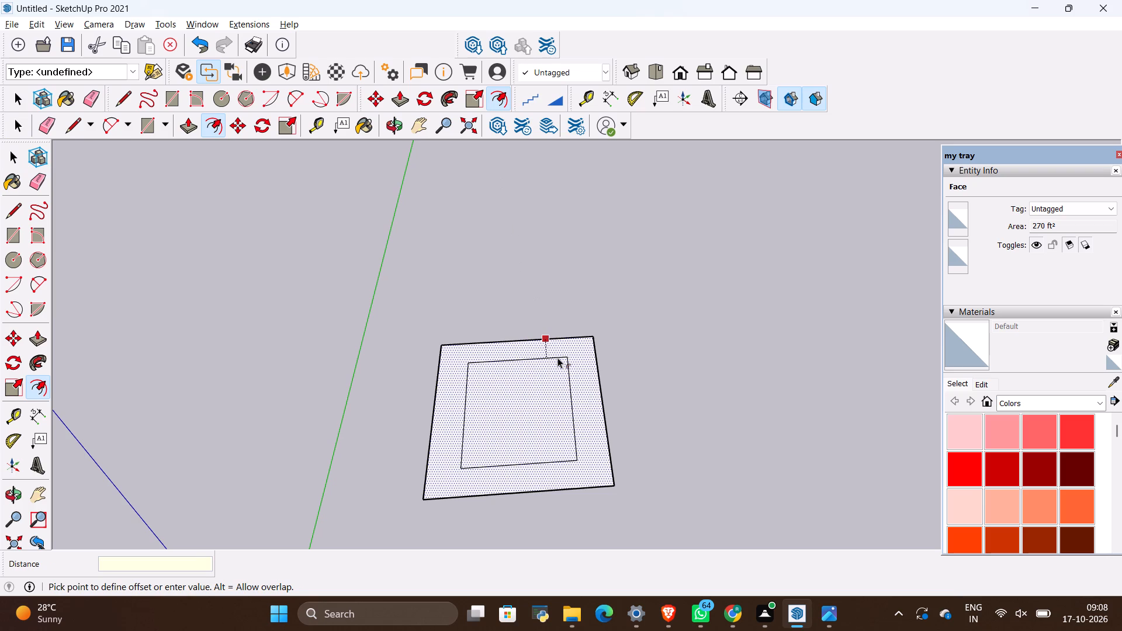
key(6)
key(shift+quotedbl)
key(Return)
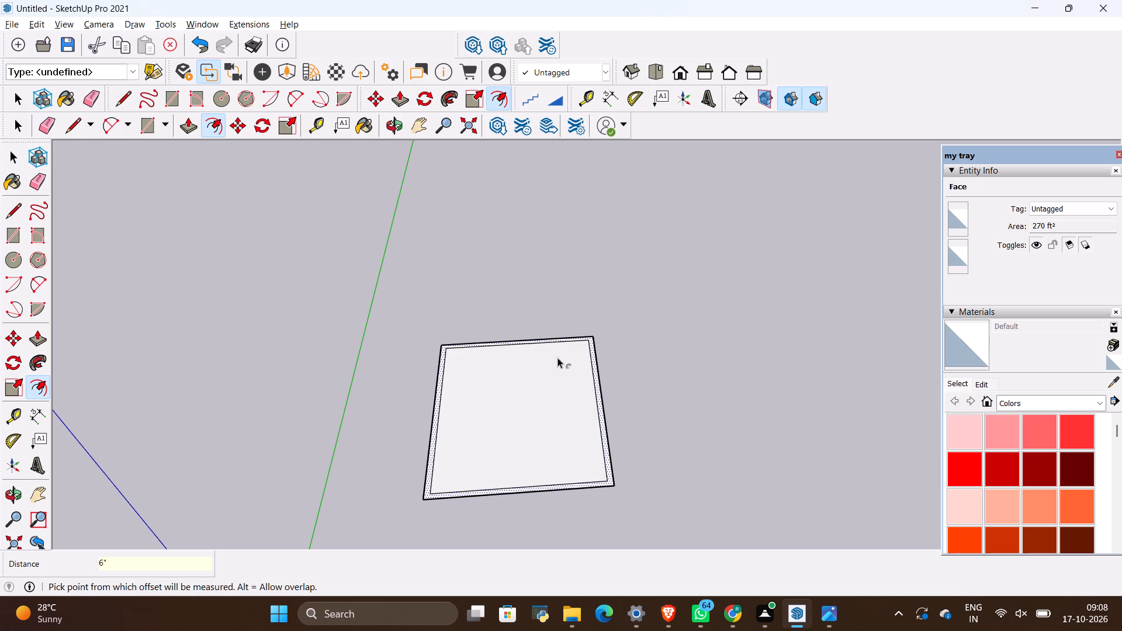
Draw a 6" line from each front inner corner to the outer front edge, separating the front strip from the wall outline.
key(l)
scroll(557, 325, down, 3)
scroll(572, 458, up, 3)
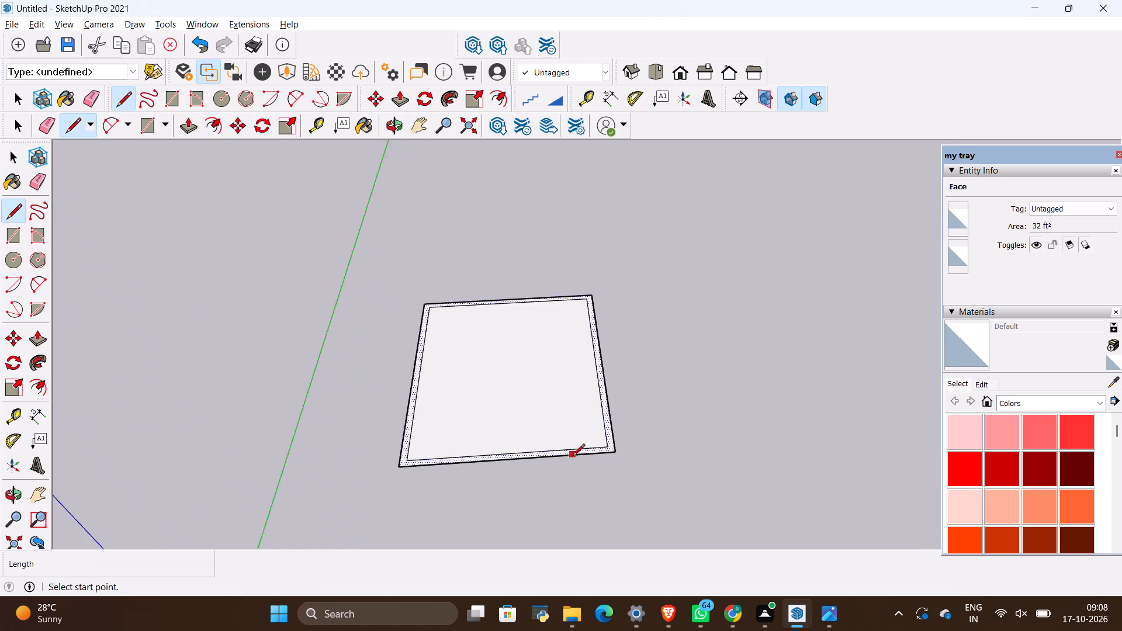
scroll(573, 457, up, 13)
click(614, 422)
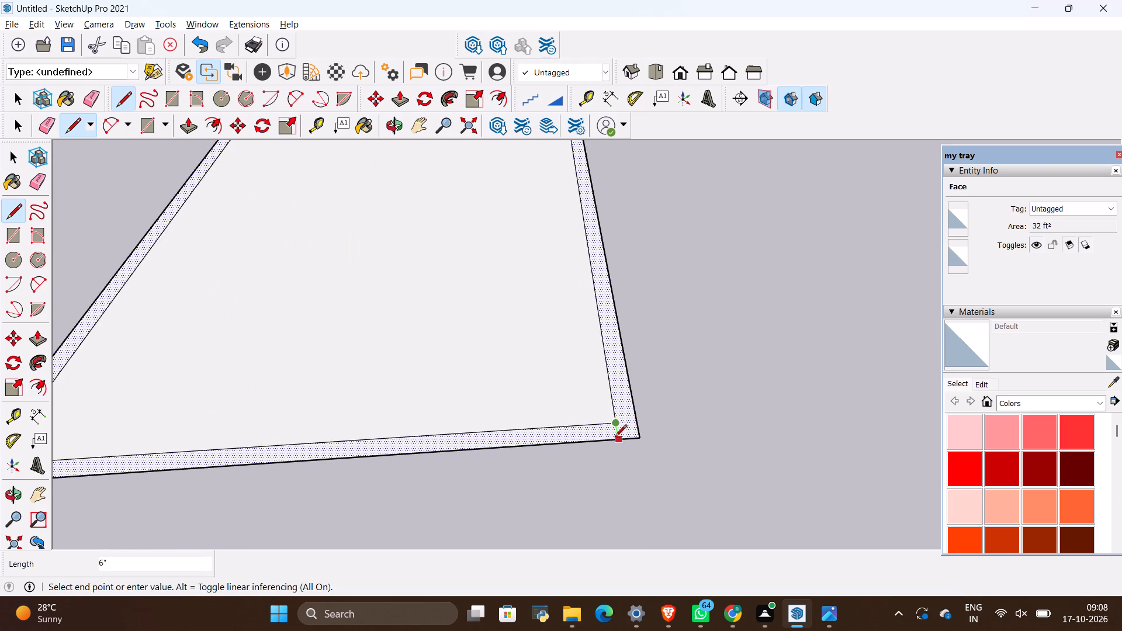
click(617, 439)
scroll(767, 383, down, 5)
scroll(258, 394, down, 3)
scroll(254, 434, up, 2)
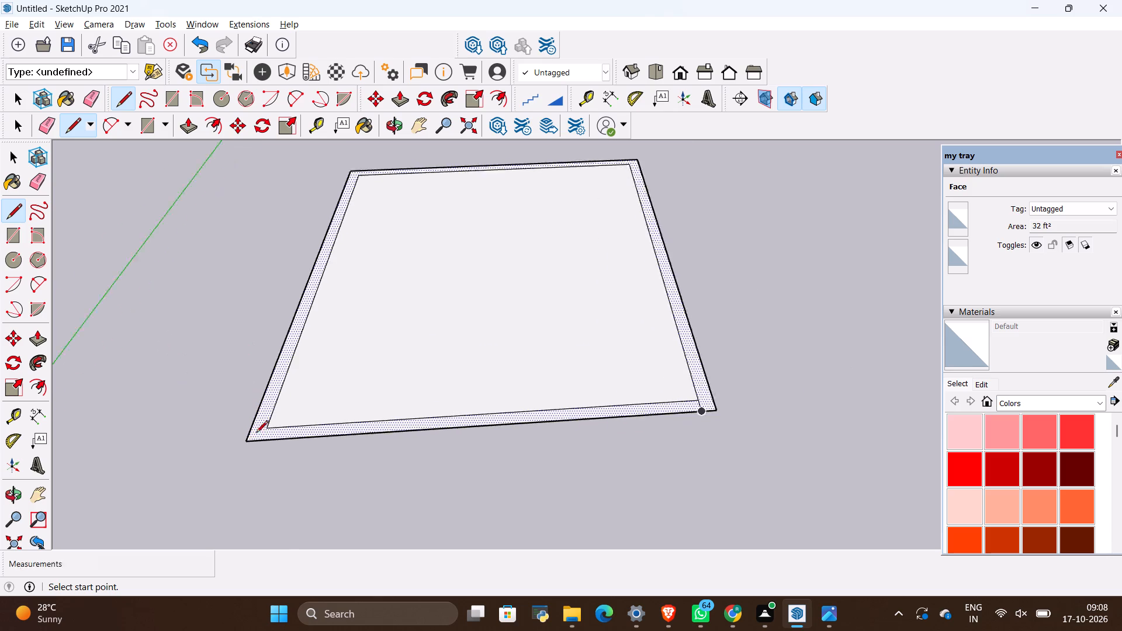
scroll(256, 434, up, 6)
click(272, 420)
click(269, 442)
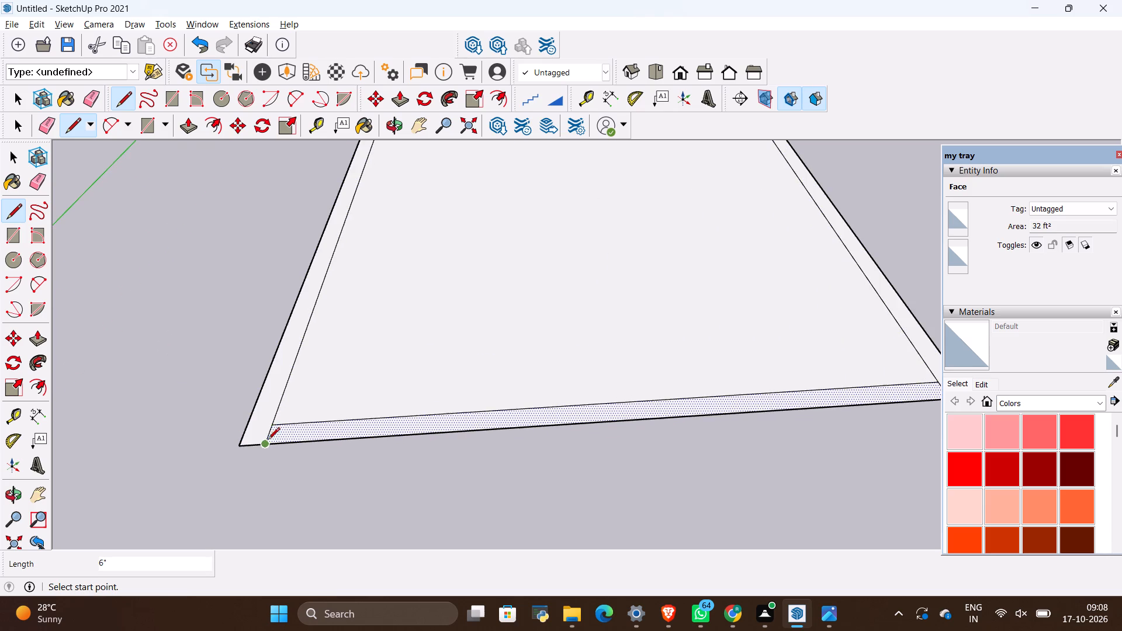
Erase the inner front edge and the two short corner parts of the front strip's outline, merging the strip into the floor.
key(space)
key(e)
drag(348, 416, 356, 432)
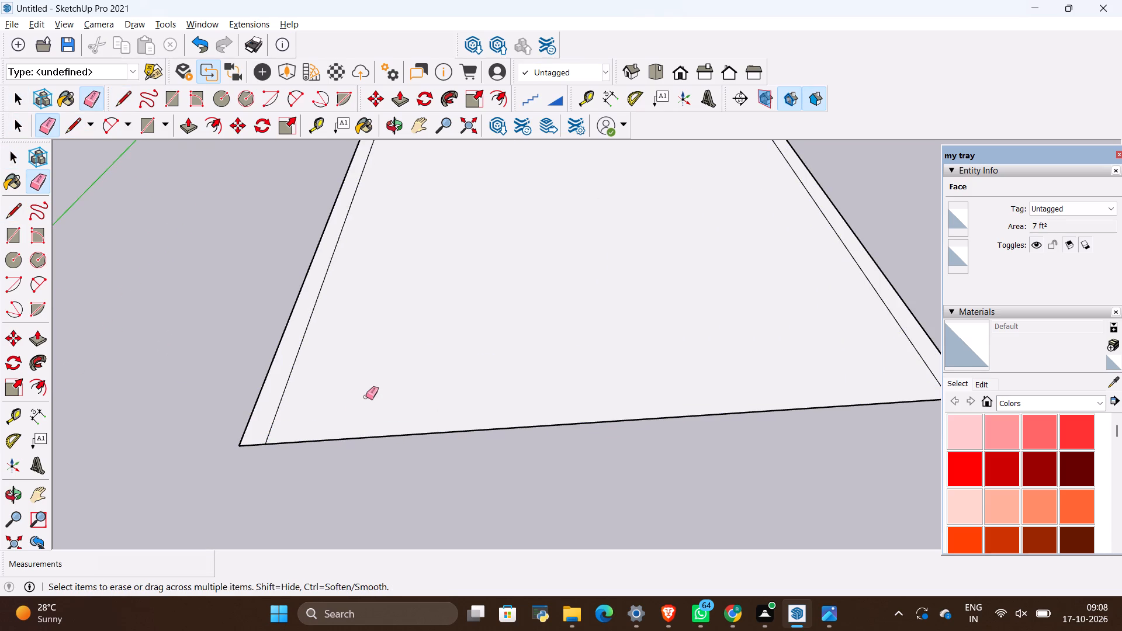
key(space)
Push/Pull the U-shaped border face up 10' to raise the three room walls.
click(367, 397)
scroll(358, 462, down, 7)
scroll(627, 179, up, 8)
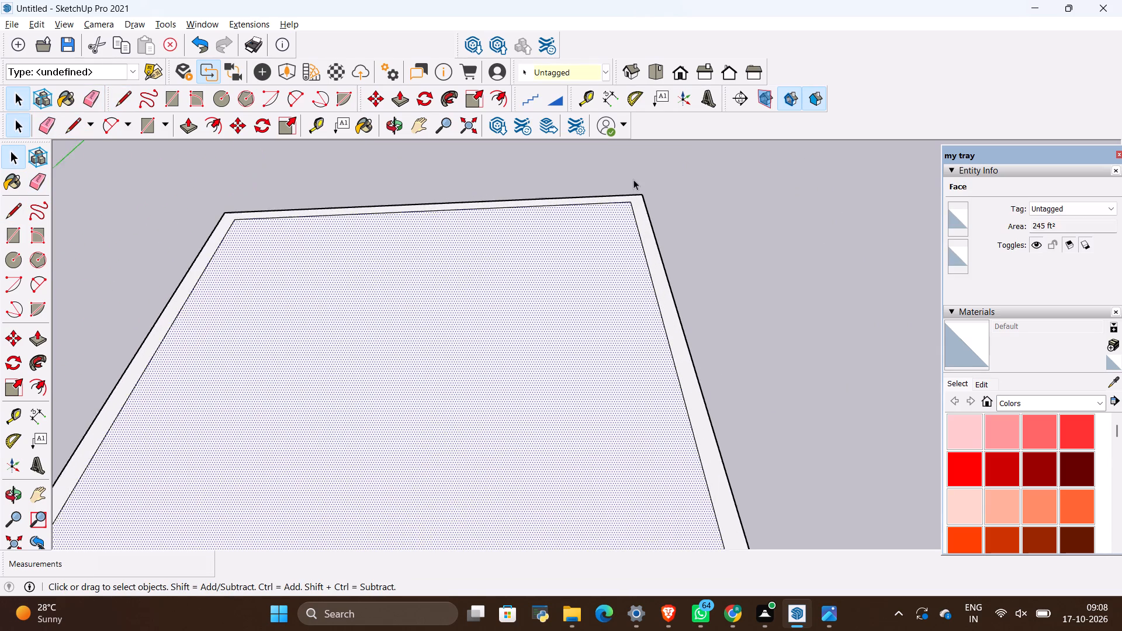
scroll(640, 204, up, 2)
key(p)
click(648, 240)
key(space)
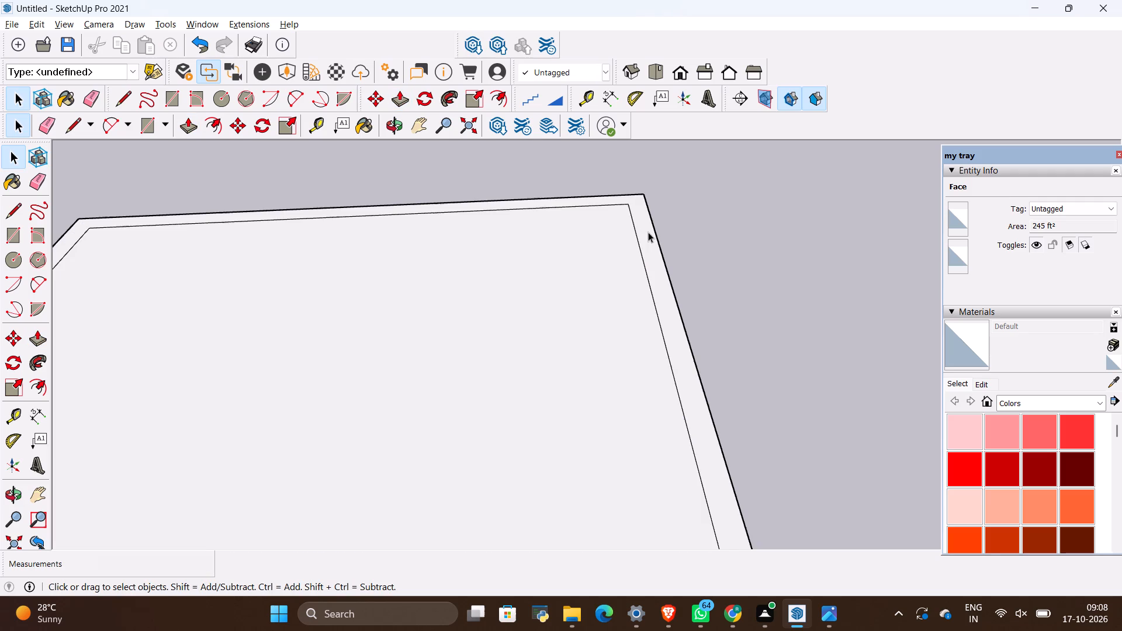
click(649, 235)
key(p)
click(649, 235)
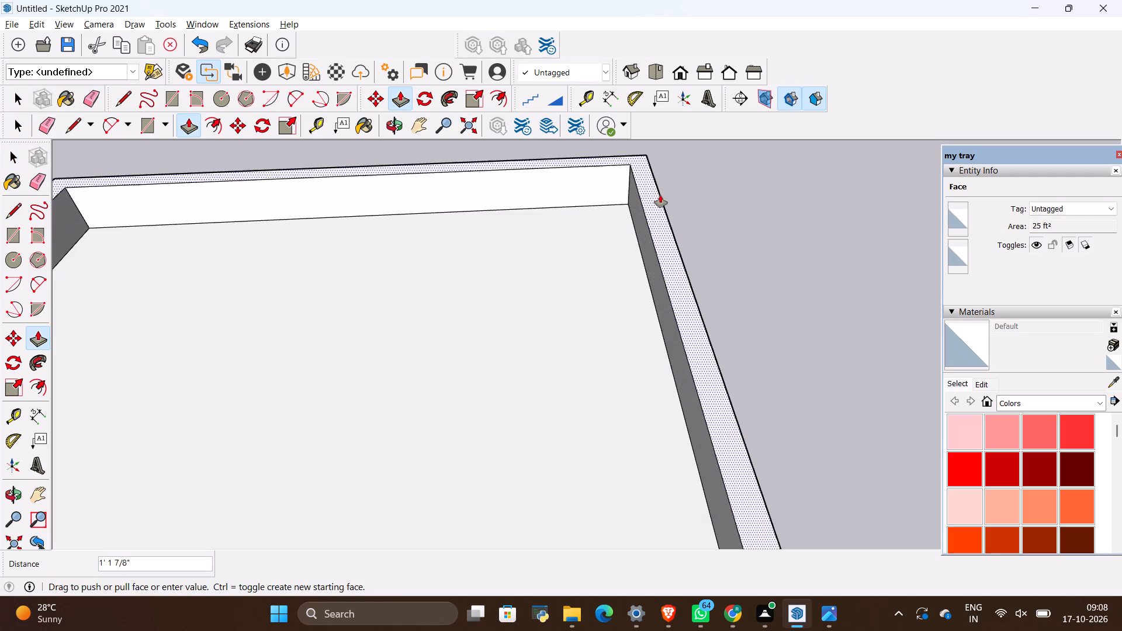
scroll(661, 197, down, 5)
key(BackSpace)
text(10')
key(Return)
key(space)
Compare the three-walled room with the bedroom reference photo, examining the left wall with the curtained window.
click(525, 265)
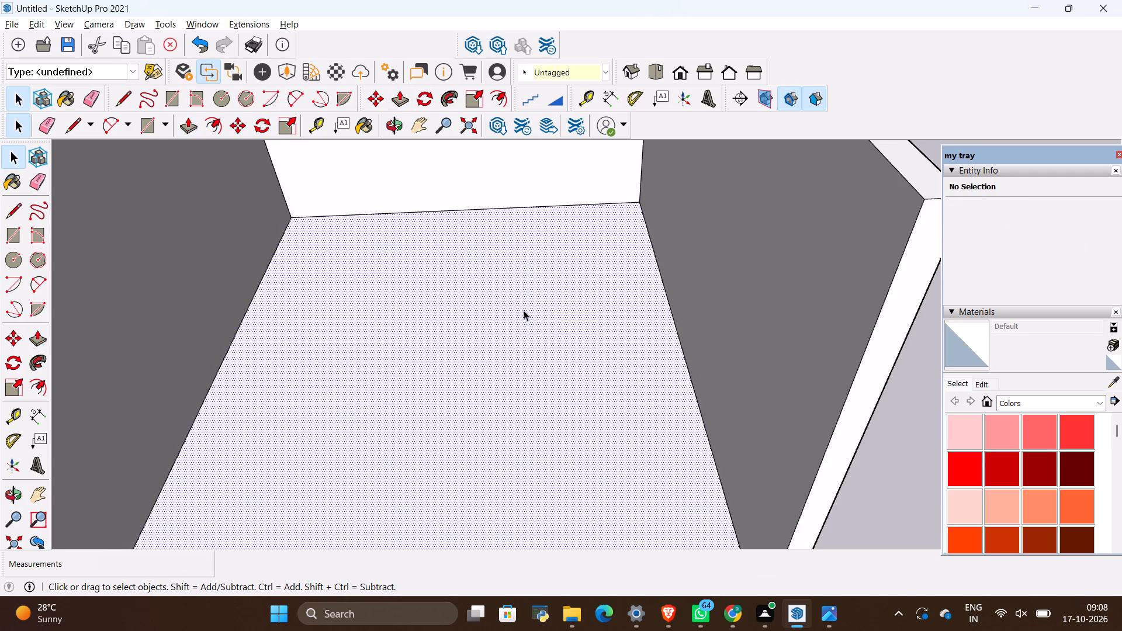
scroll(525, 330, down, 14)
middle_drag(539, 384, 548, 260)
scroll(433, 327, up, 6)
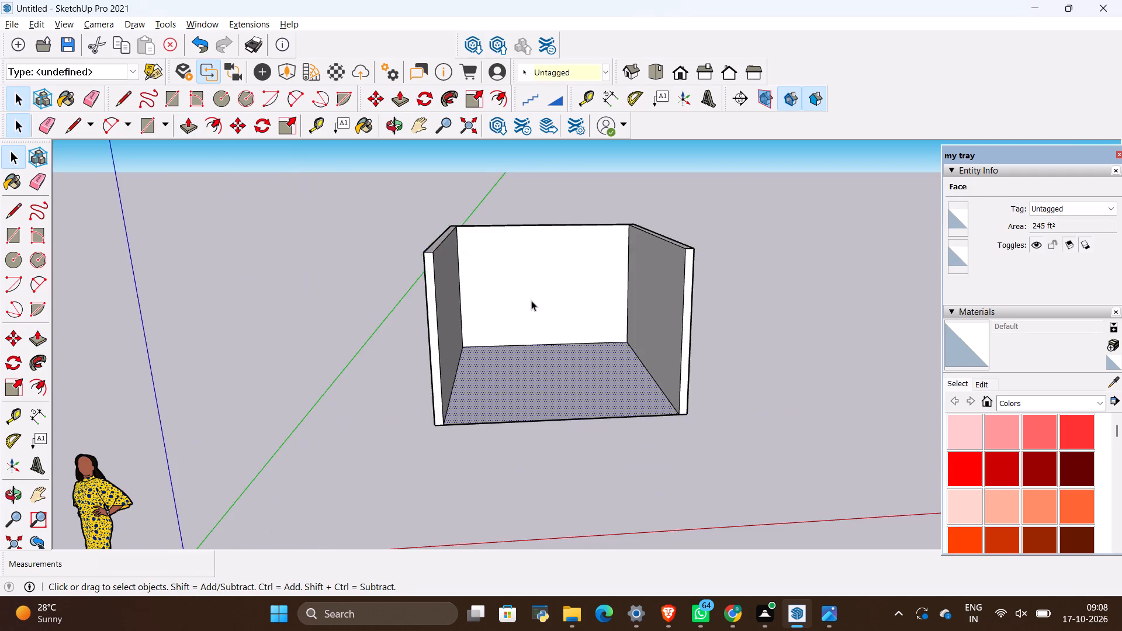
scroll(531, 300, down, 5)
key(alt+Tab)
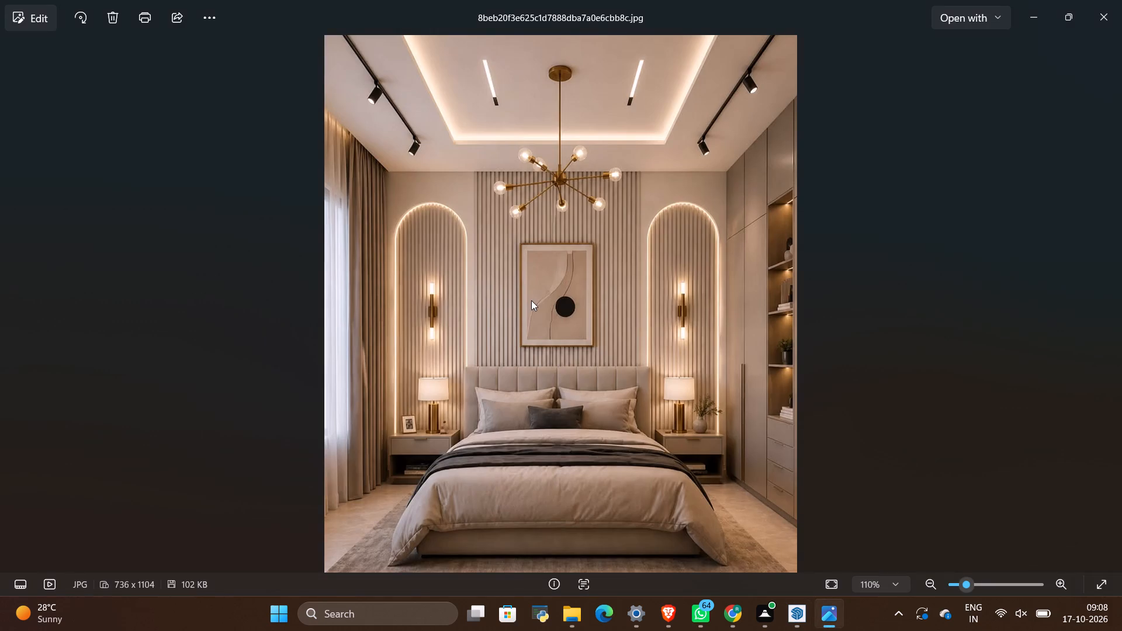
key(alt+Tab)
key(alt+Tab)
key(alt+Tab)
middle_drag(539, 292, 404, 356)
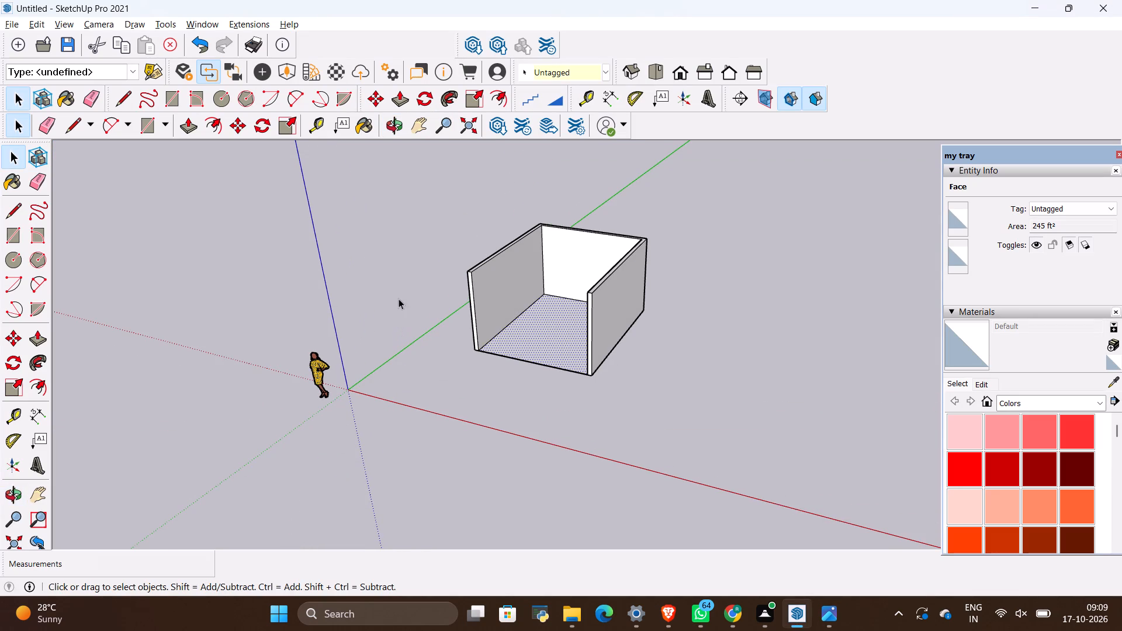
scroll(397, 286, up, 11)
scroll(494, 253, up, 1)
scroll(501, 292, down, 2)
middle_drag(497, 317, 453, 323)
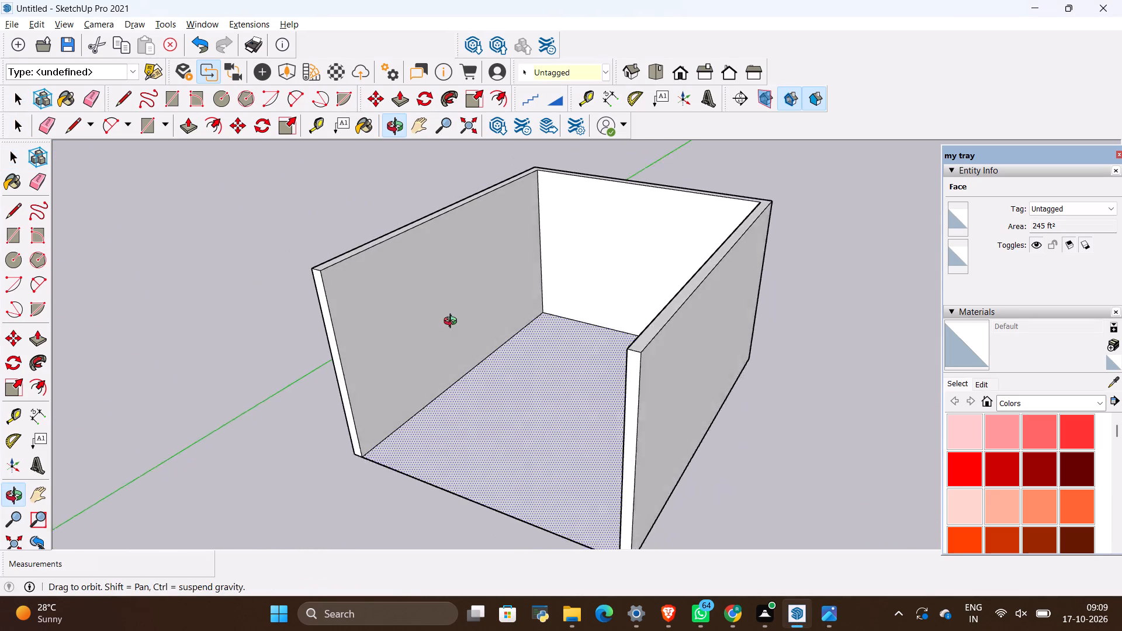
middle_drag(453, 323, 446, 323)
key(alt+Tab)
key(alt+Tab)
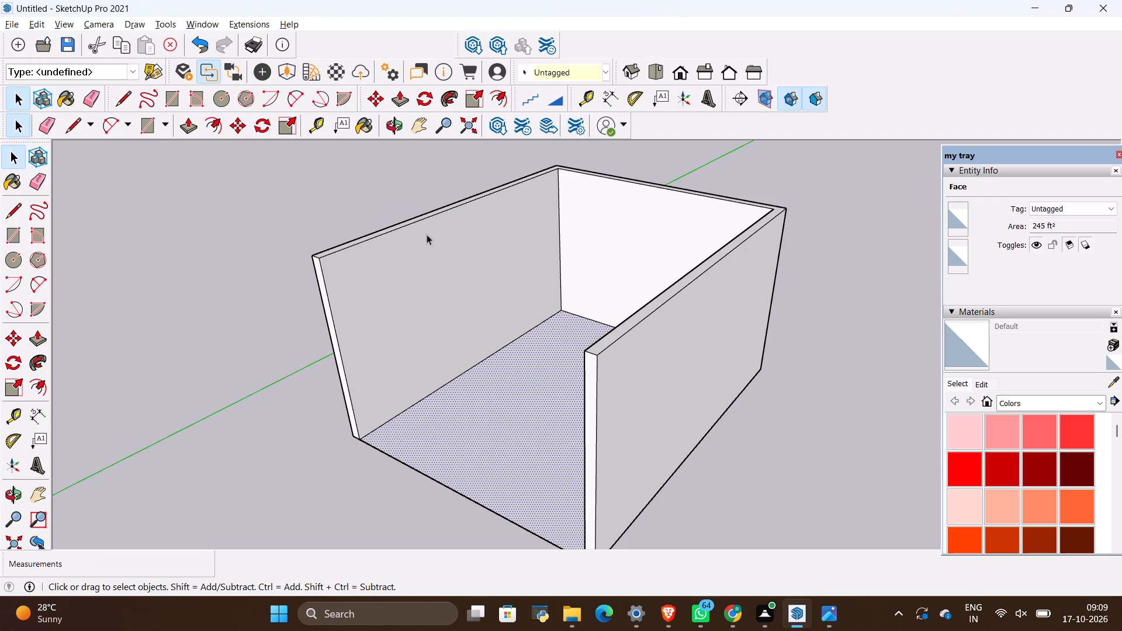
Place horizontal guides on the left wall's inner face, one 2' below its top edge and another 5' below that.
scroll(454, 199, up, 3)
key(t)
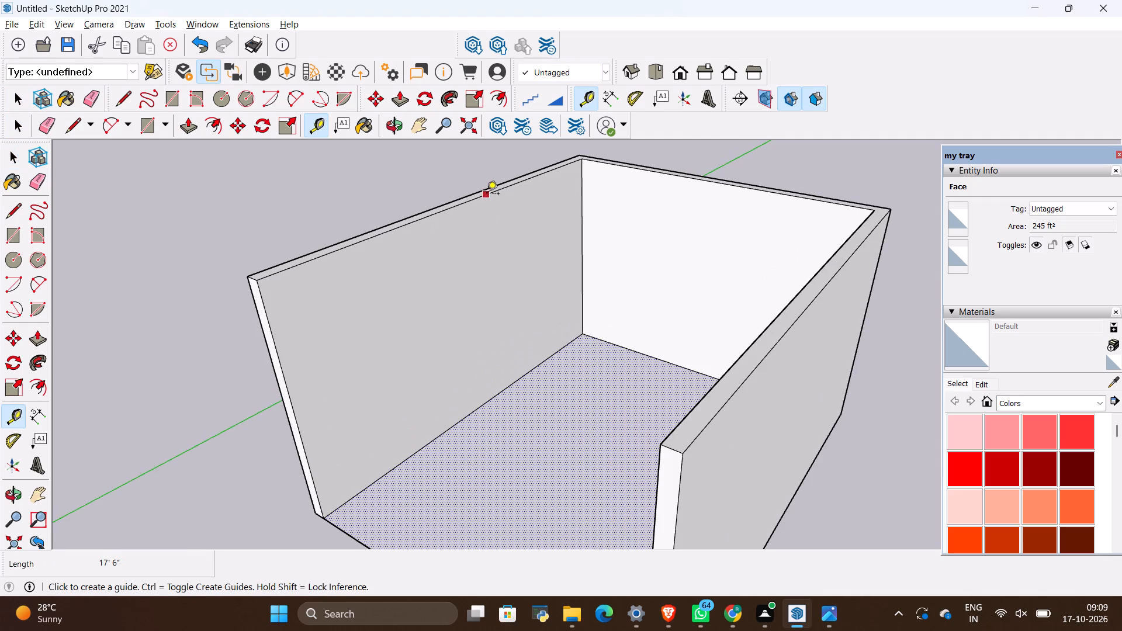
click(487, 195)
key(BackSpace)
text(2')
key(Return)
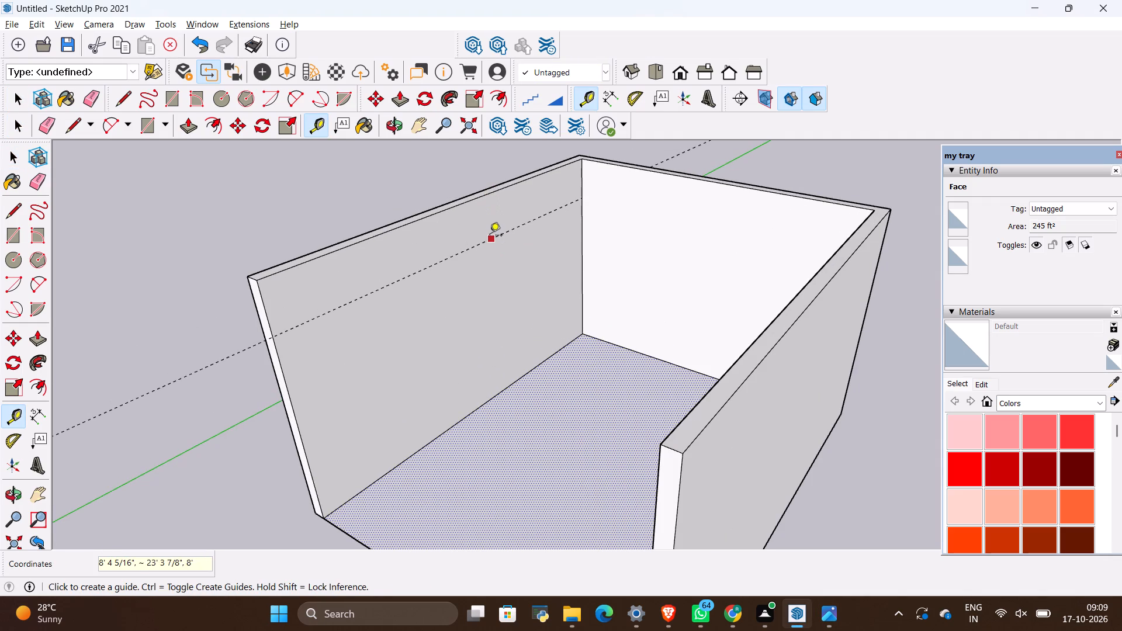
click(490, 236)
key(BackSpace)
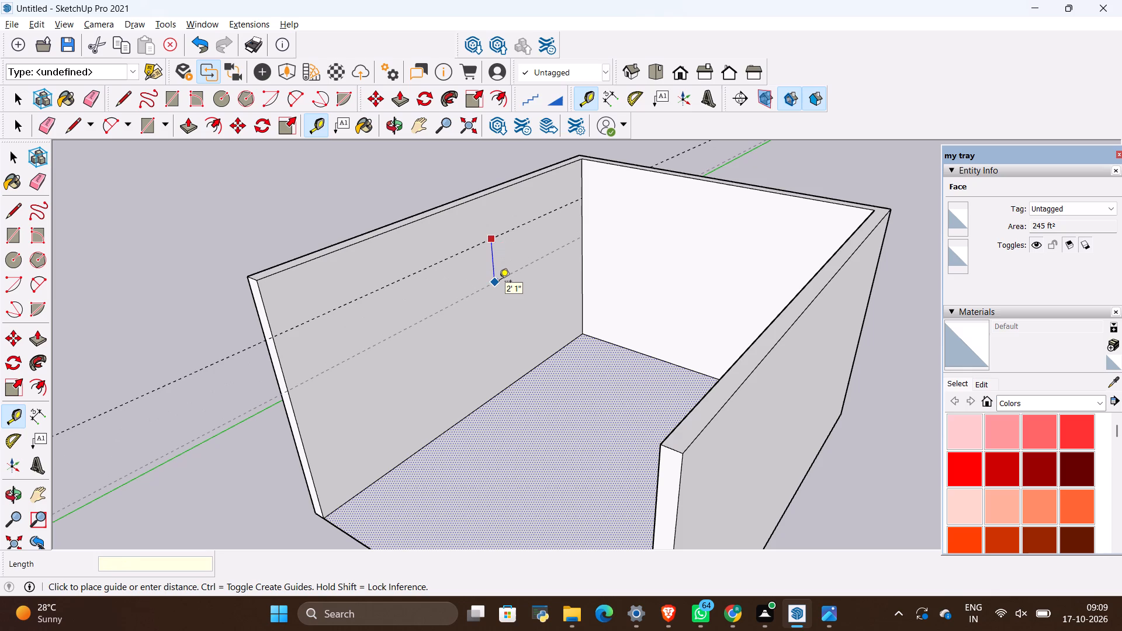
text(5')
key(Return)
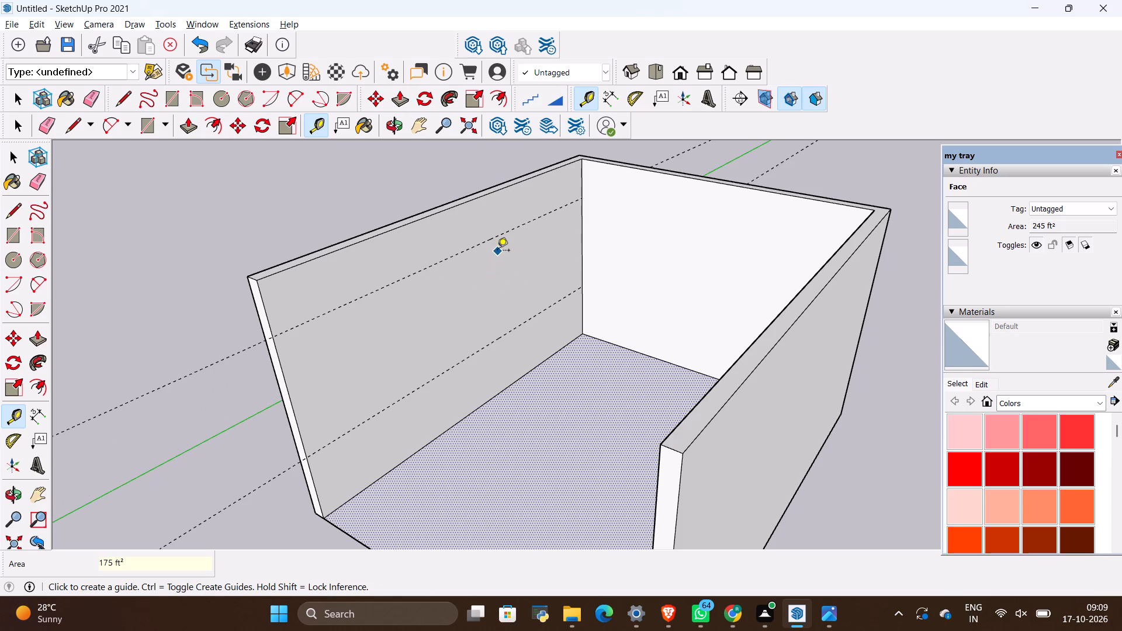
Place vertical guides on the left wall's inner face, one 4' from the back corner and another 6' beyond it.
key(t)
click(583, 216)
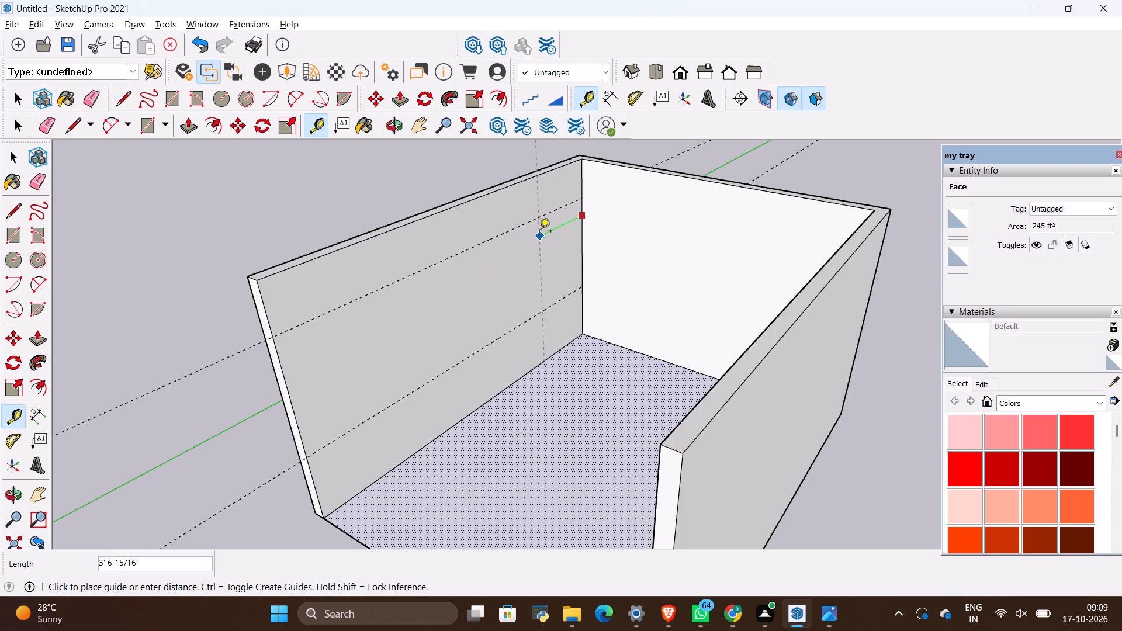
key(BackSpace)
text(4')
key(Return)
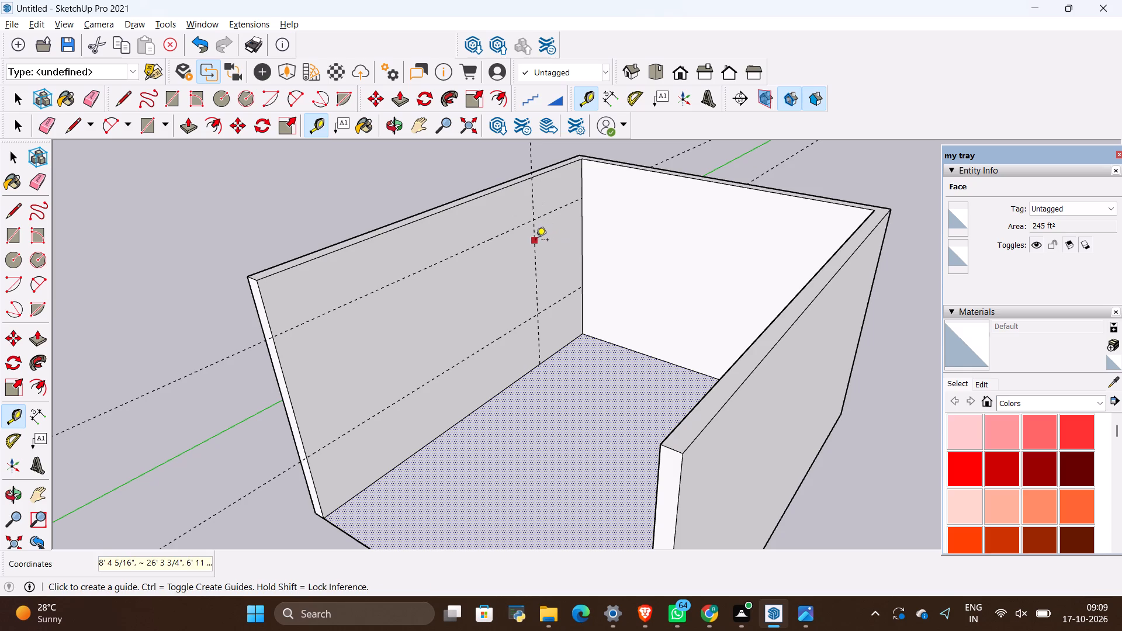
click(535, 241)
key(BackSpace)
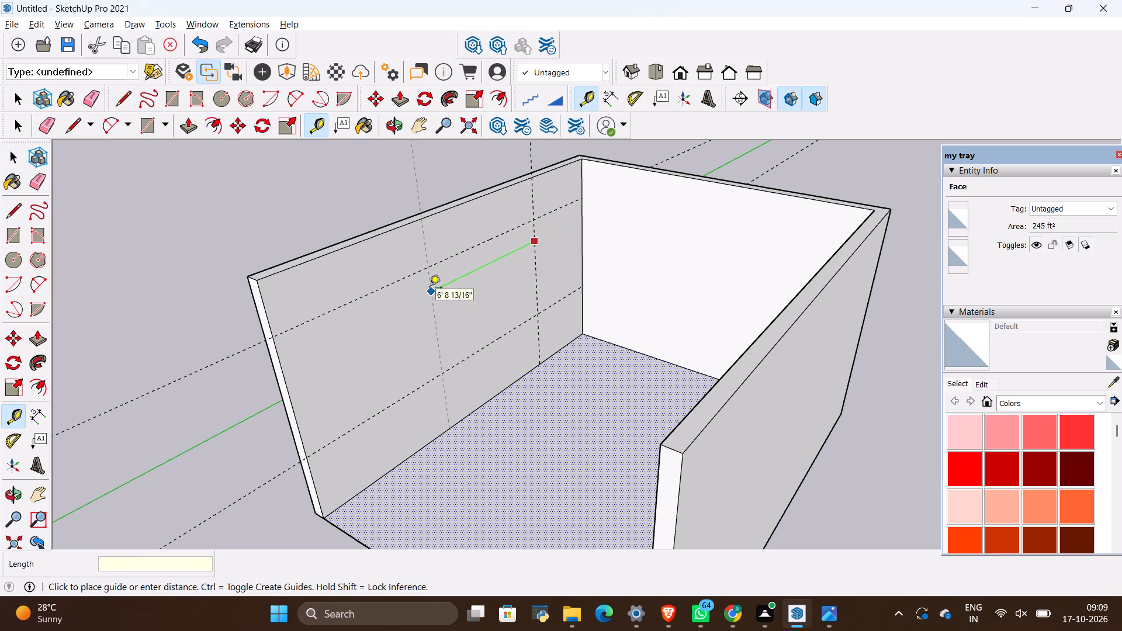
text(6')
key(Return)
key(space)
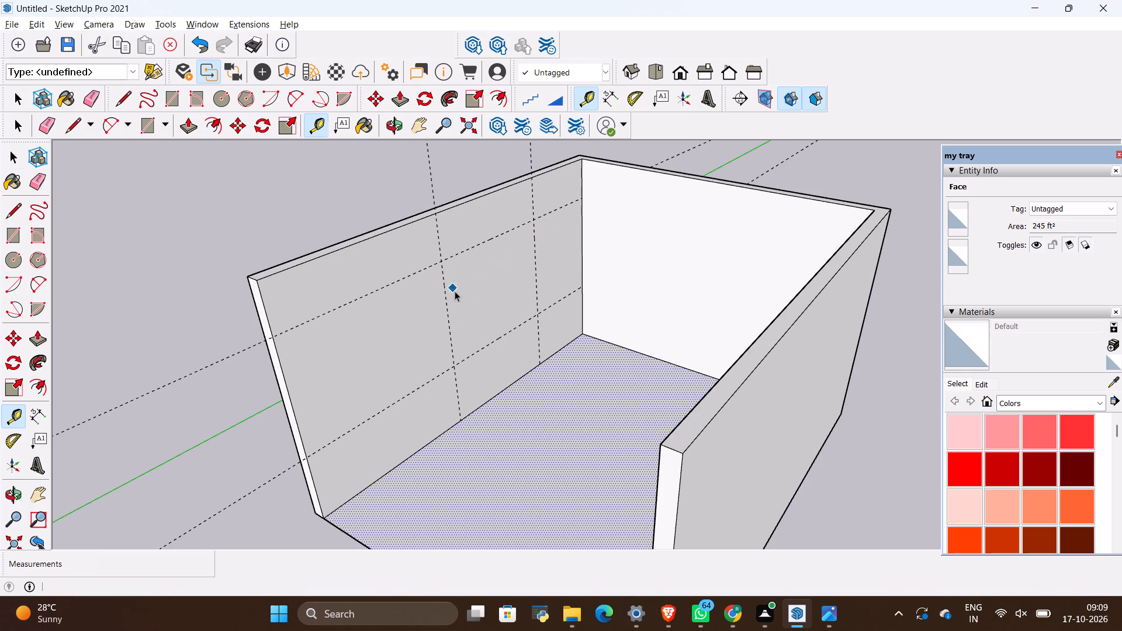
Draw a 6' by 5' window rectangle on the left wall's inner face between the guide intersections, checking the reference photo.
click(469, 290)
middle_drag(556, 304, 459, 328)
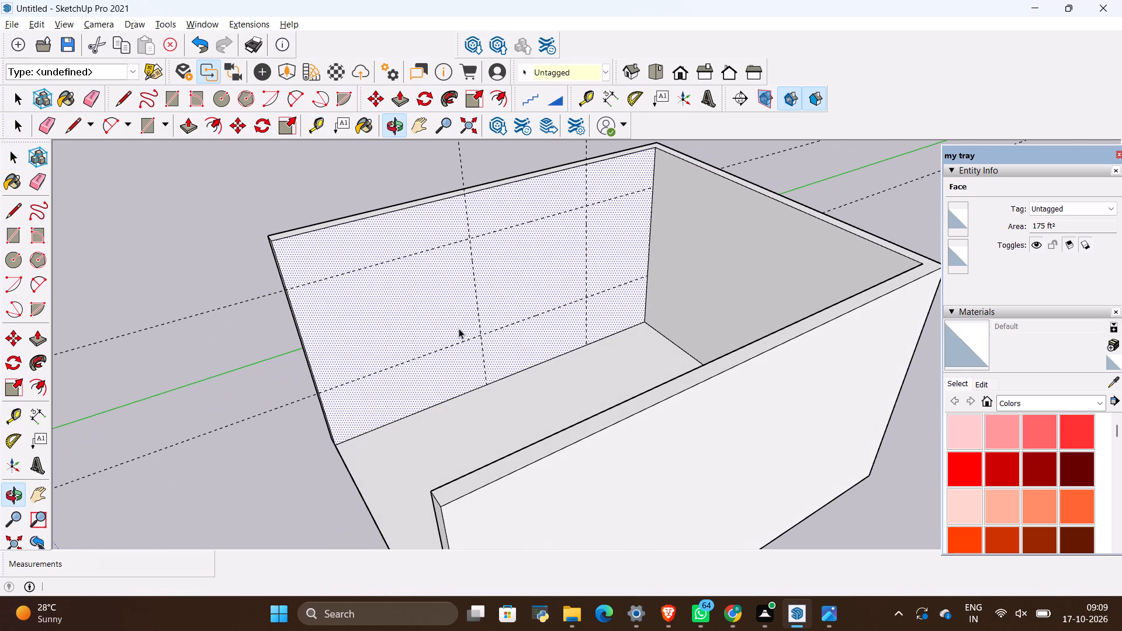
key(r)
scroll(483, 216, up, 2)
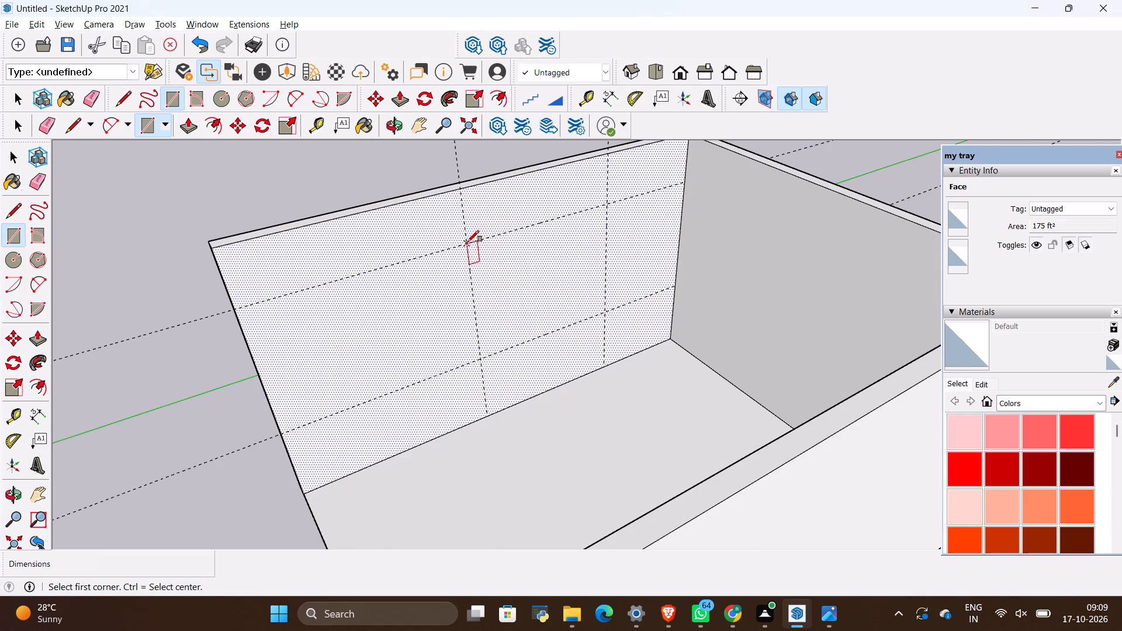
click(465, 242)
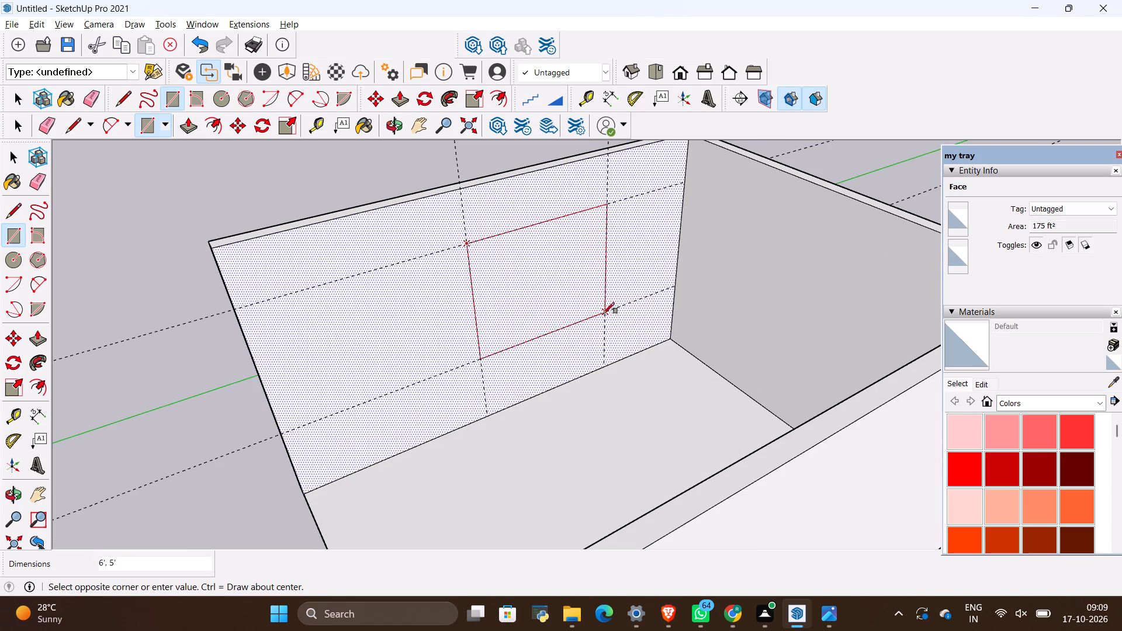
key(alt+Tab)
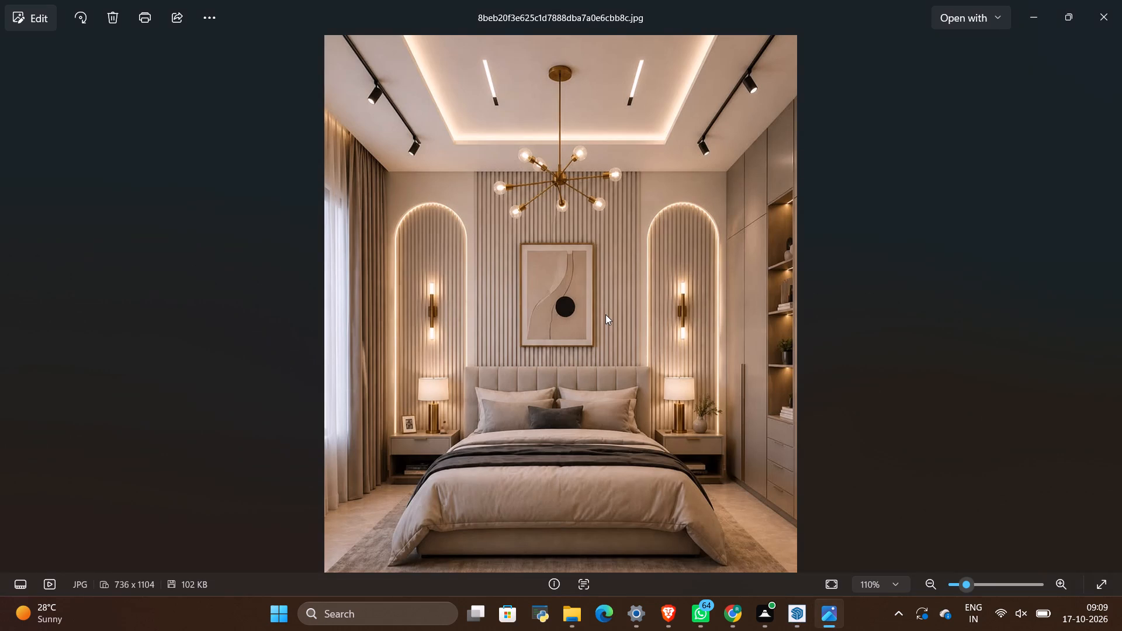
key(alt+Tab)
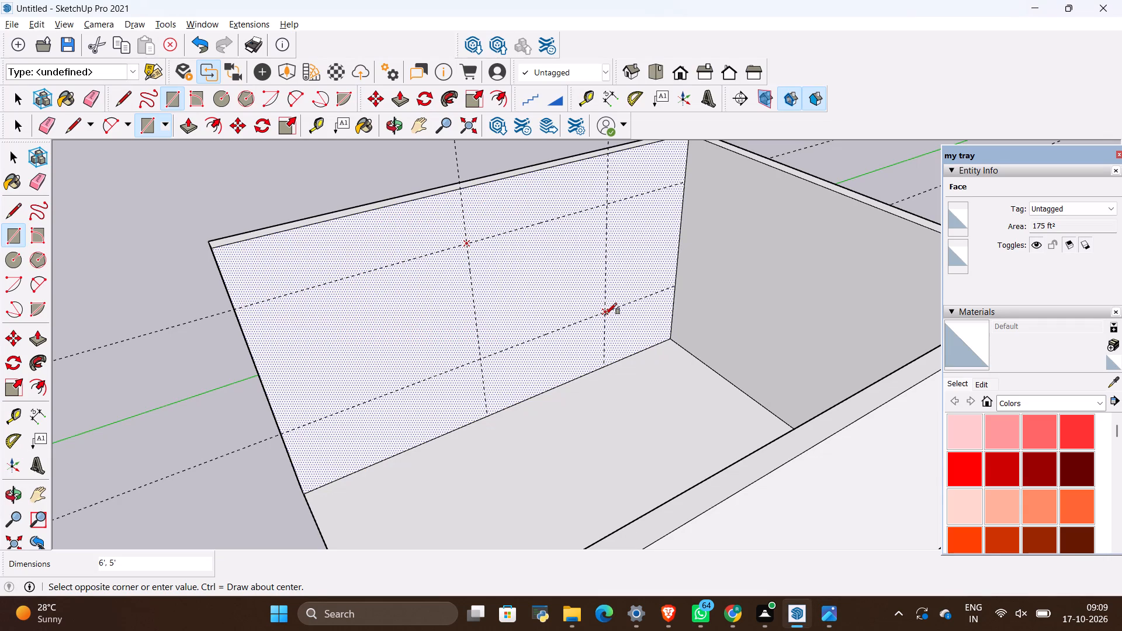
key(alt+Tab)
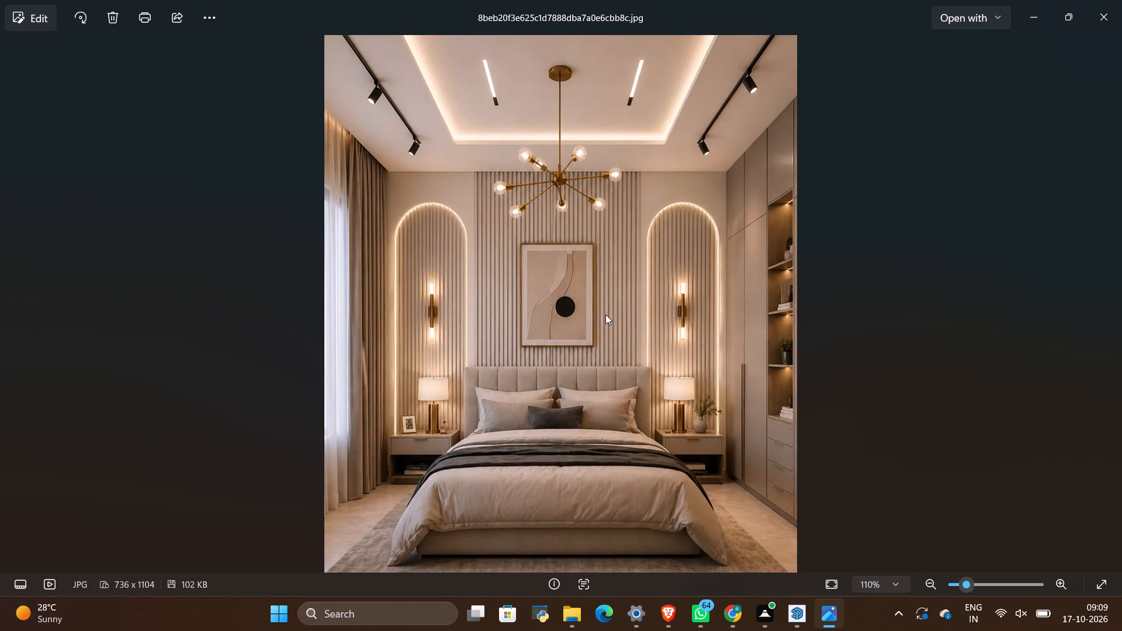
scroll(266, 303, up, 3)
scroll(423, 280, up, 3)
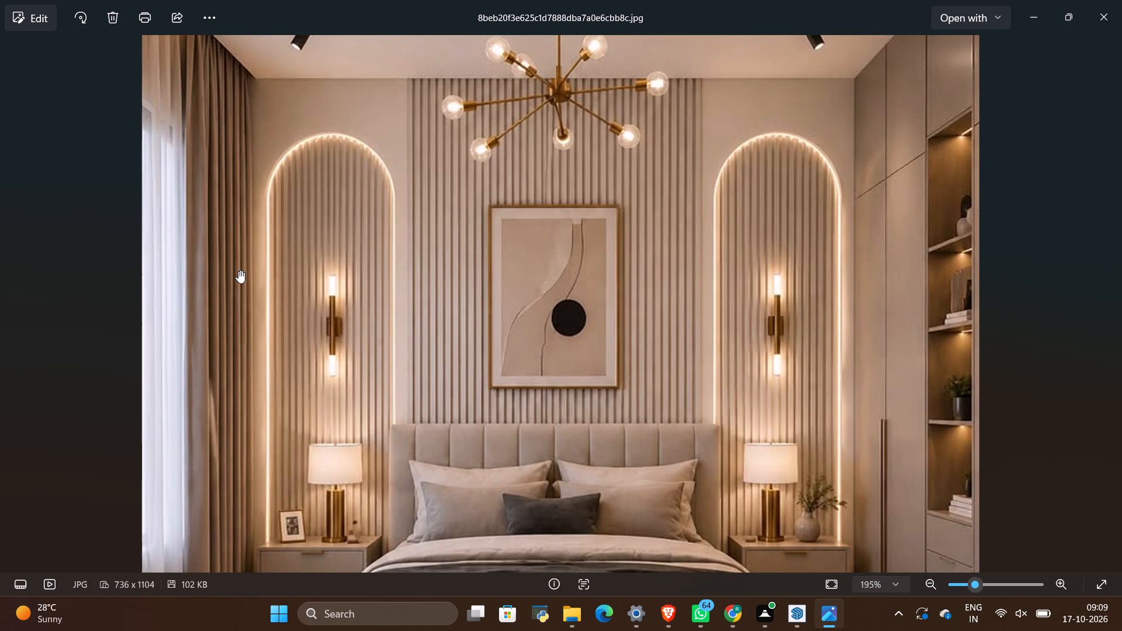
scroll(230, 273, down, 5)
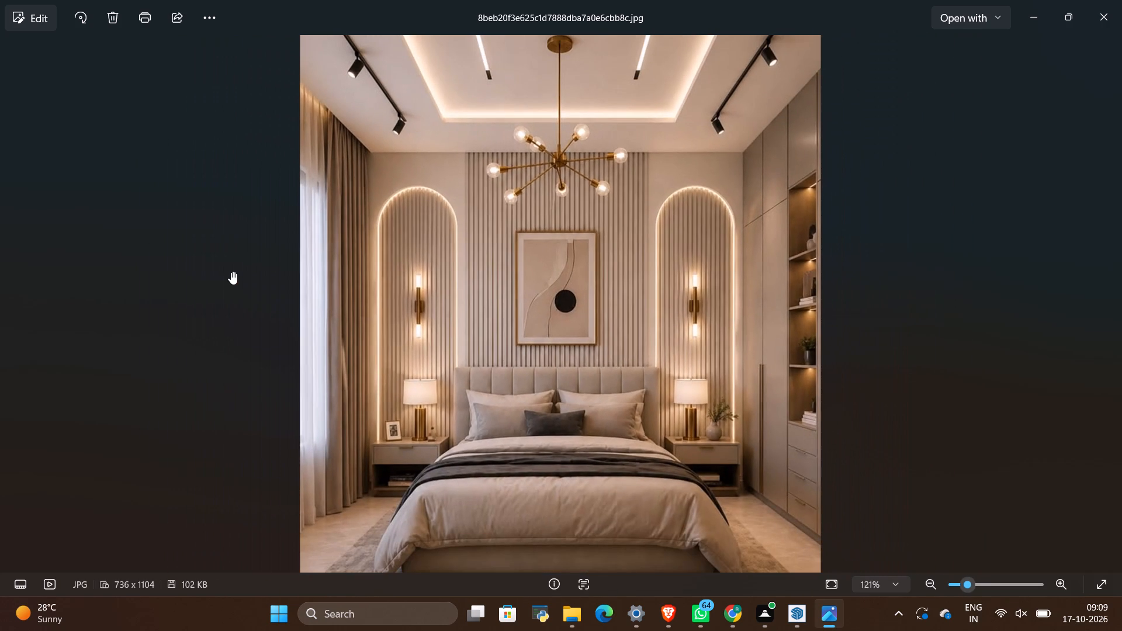
key(alt+Tab)
scroll(366, 282, down, 2)
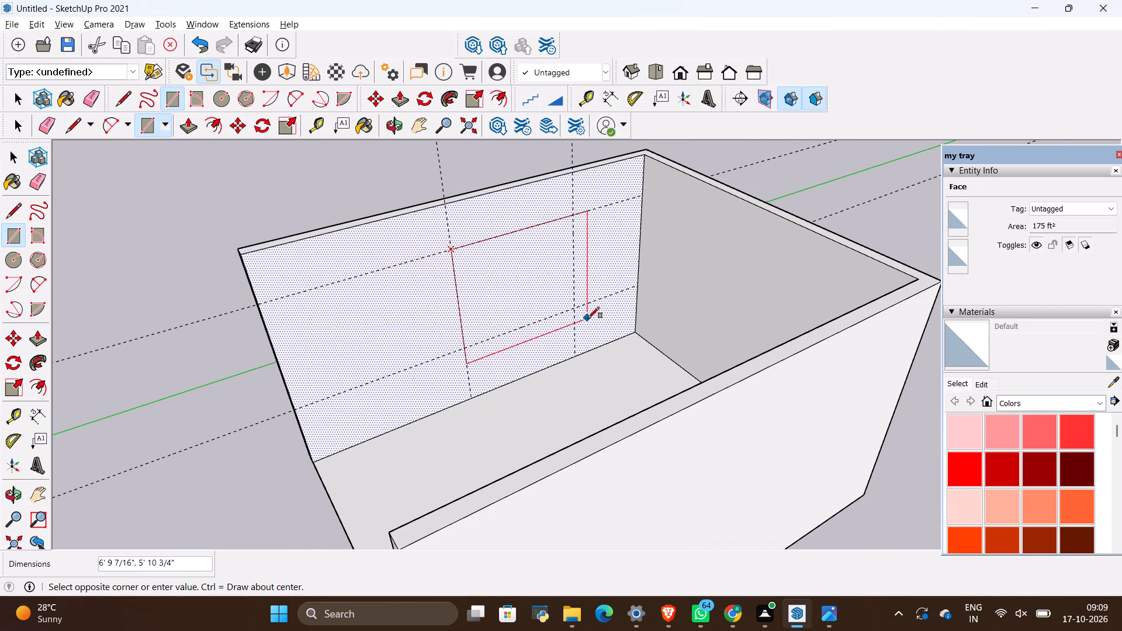
key(alt+Tab)
key(alt+Tab)
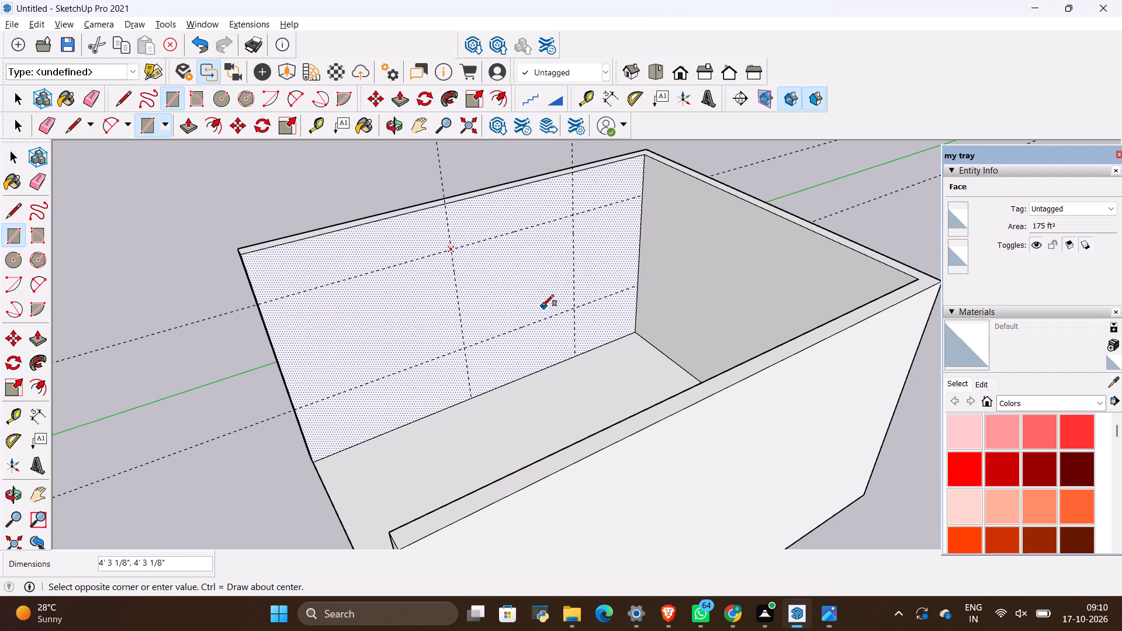
click(578, 309)
key(space)
click(513, 294)
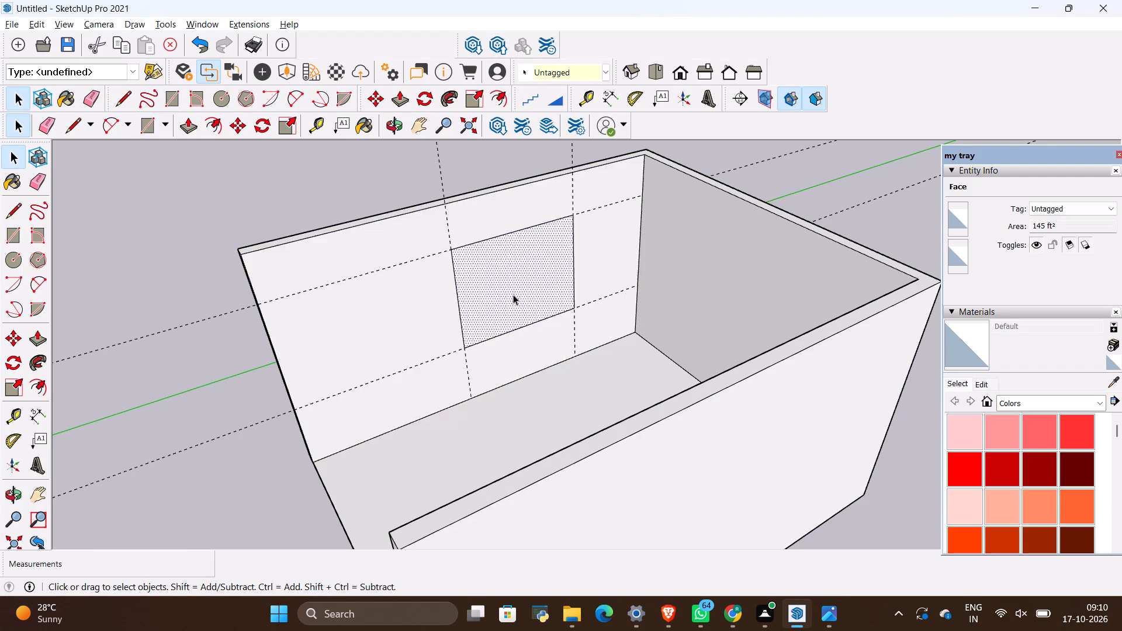
Compare the room and its window outline with the bedroom reference photo, examining the curtained window on the left wall.
scroll(515, 298, down, 5)
middle_drag(546, 353, 699, 294)
key(alt+Tab)
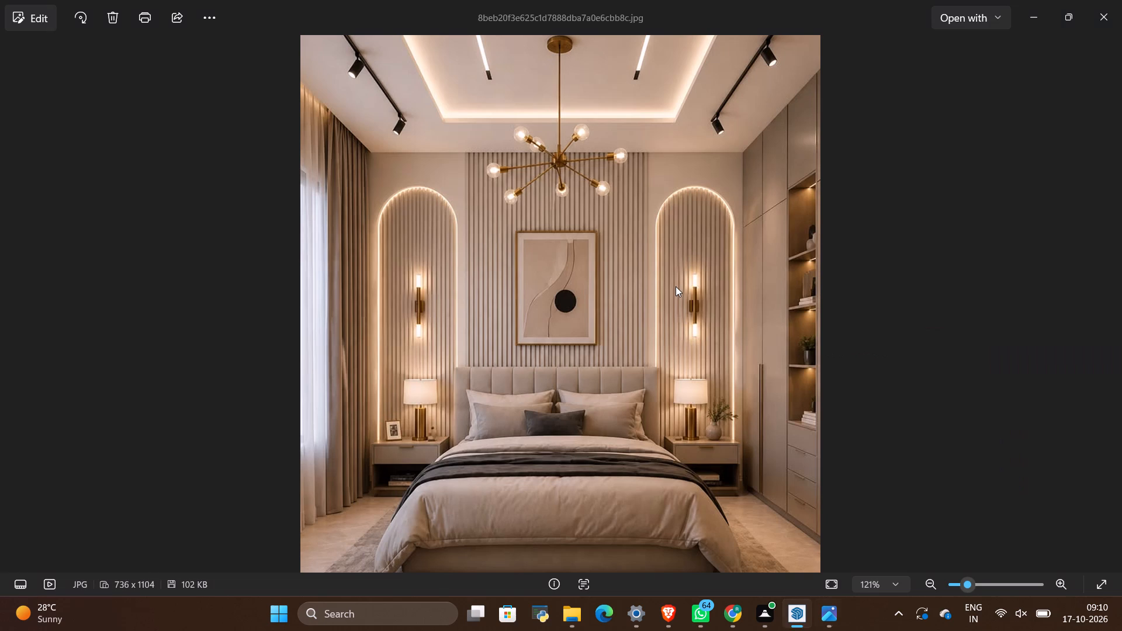
key(alt+Tab)
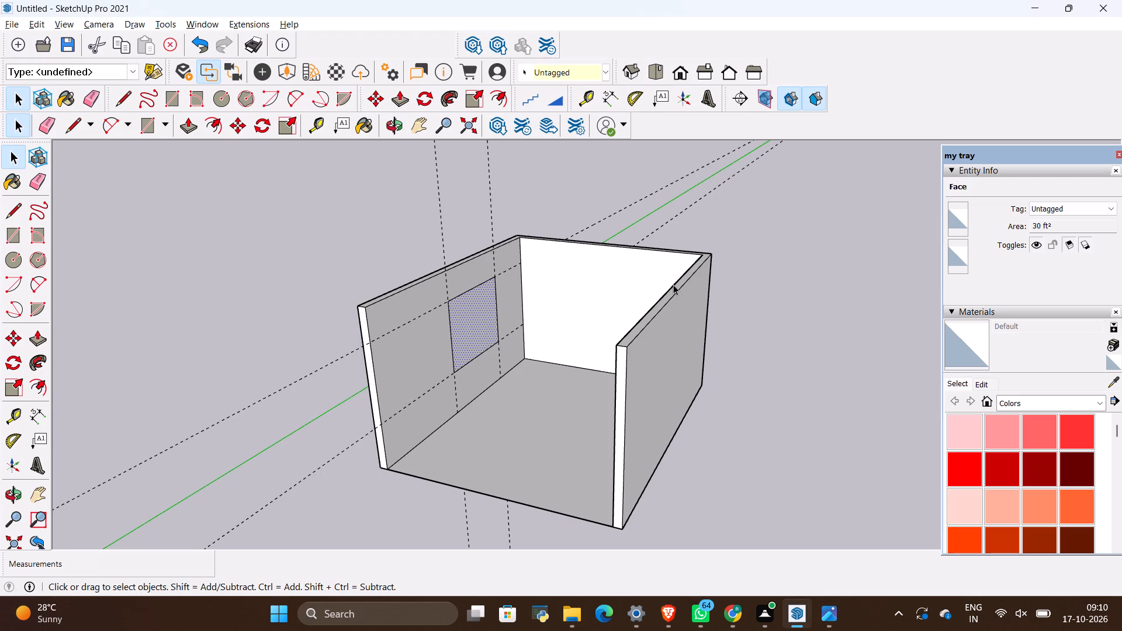
key(alt+Tab)
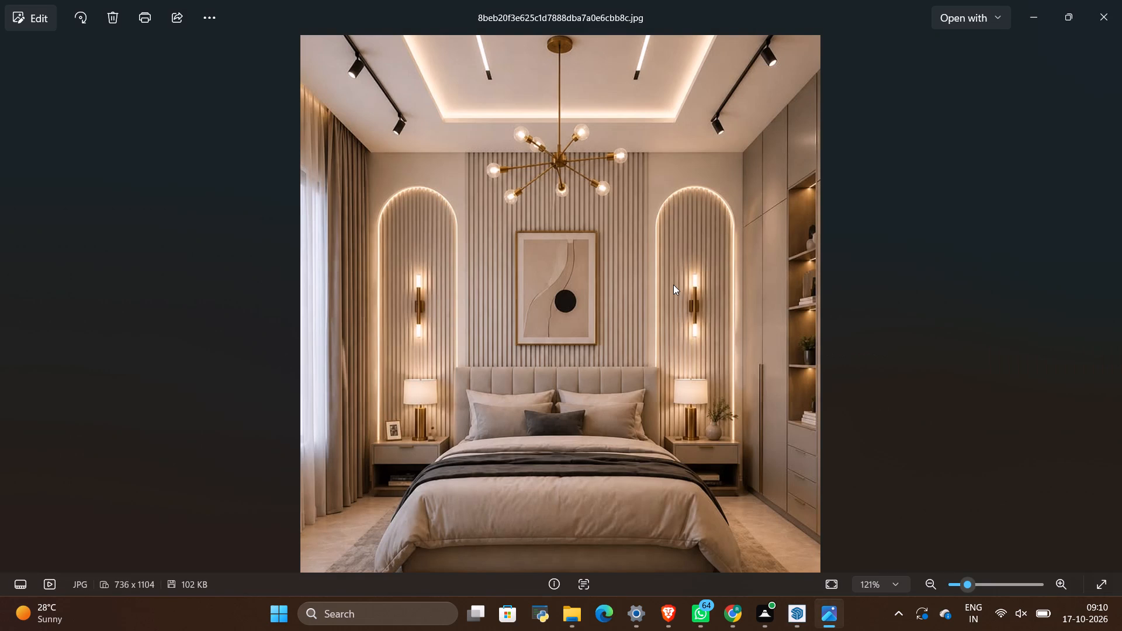
key(alt+Tab)
key(alt+Tab)
key(alt+Tab)
key(alt+Tab)
key(alt+Tab)
key(alt+Tab)
key(alt+Tab)
scroll(353, 273, up, 3)
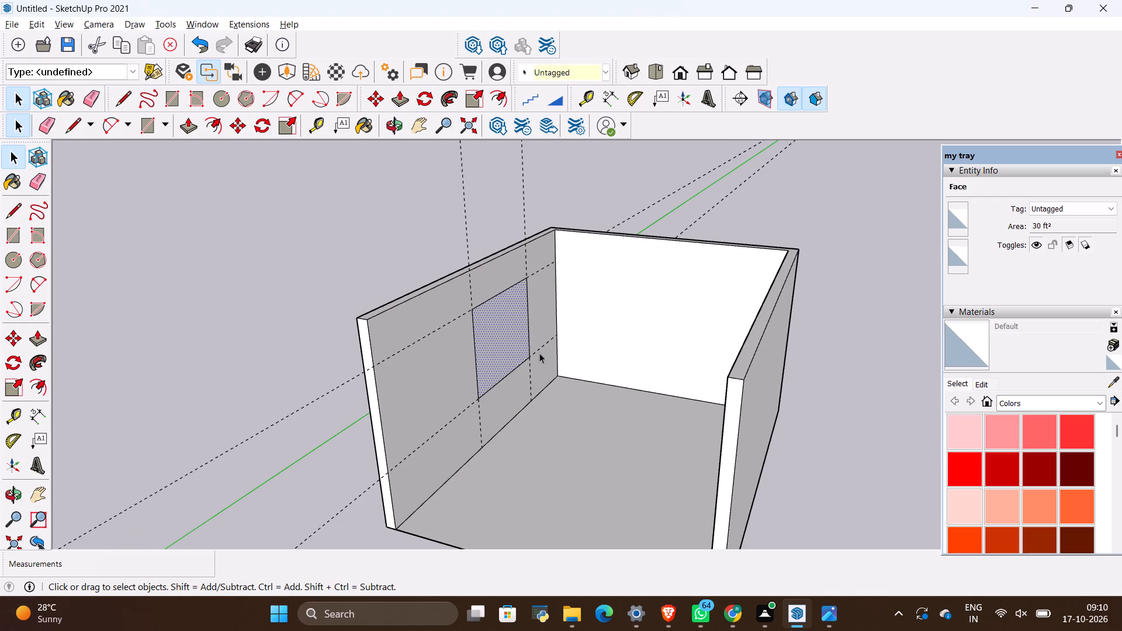
key(alt+Tab)
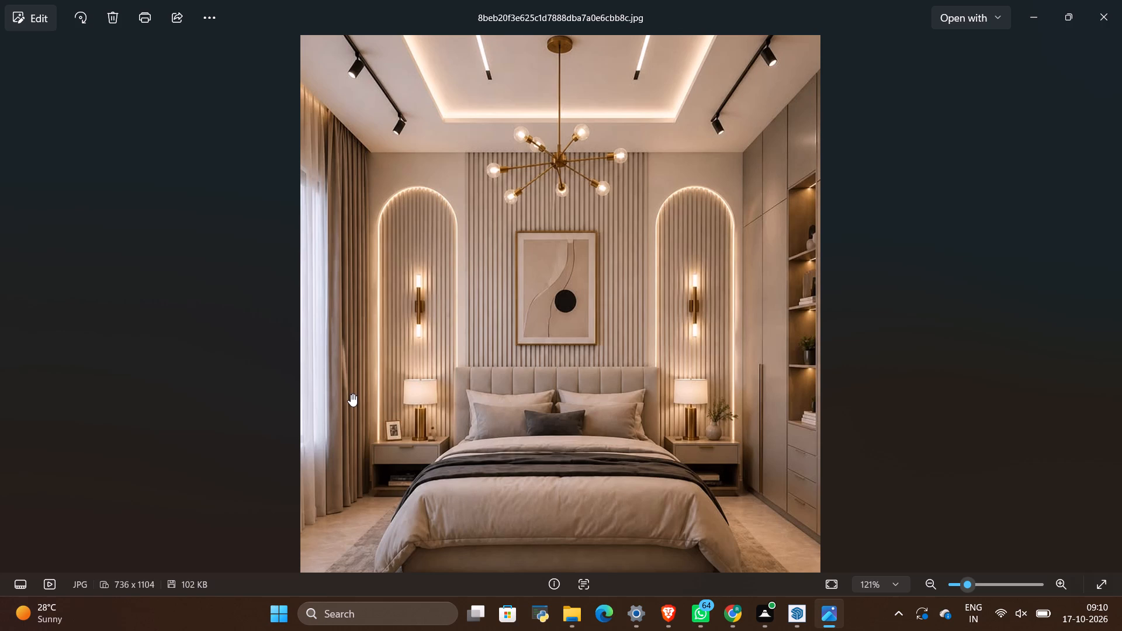
key(alt+Tab)
Push/Pull the window rectangle 6" through the left wall to cut the window opening.
scroll(576, 359, up, 4)
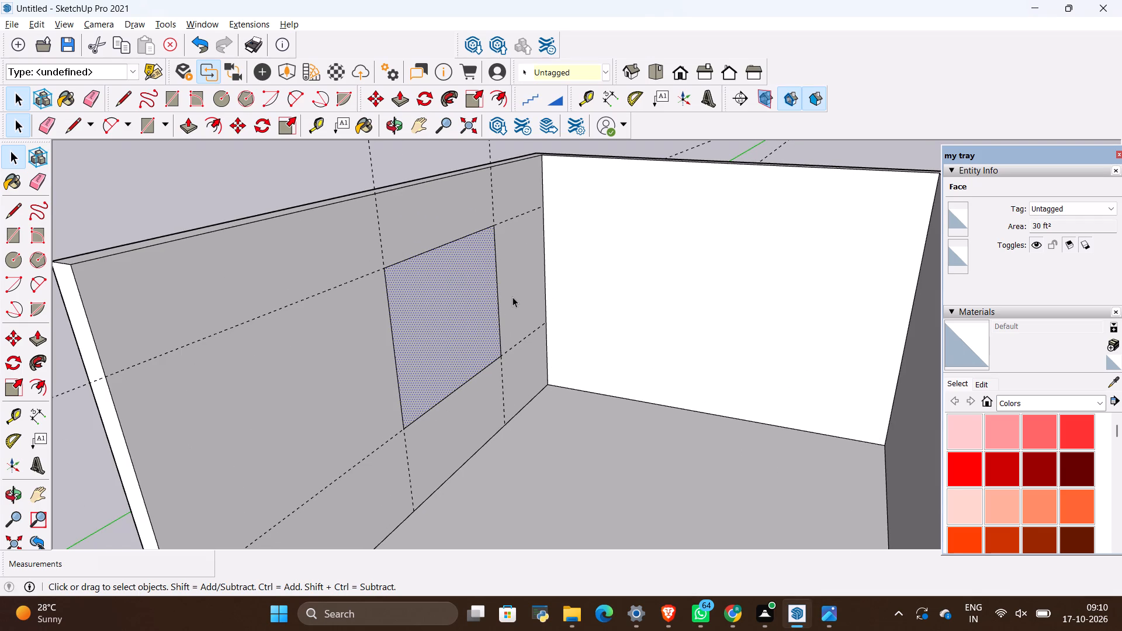
key(p)
key(space)
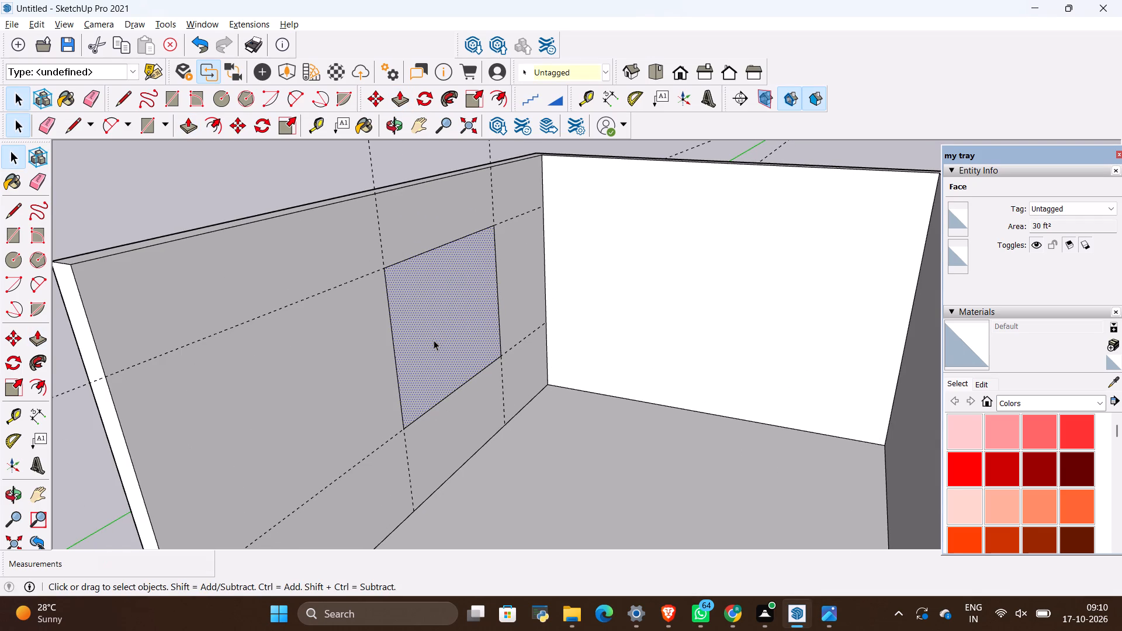
click(434, 340)
key(p)
click(434, 341)
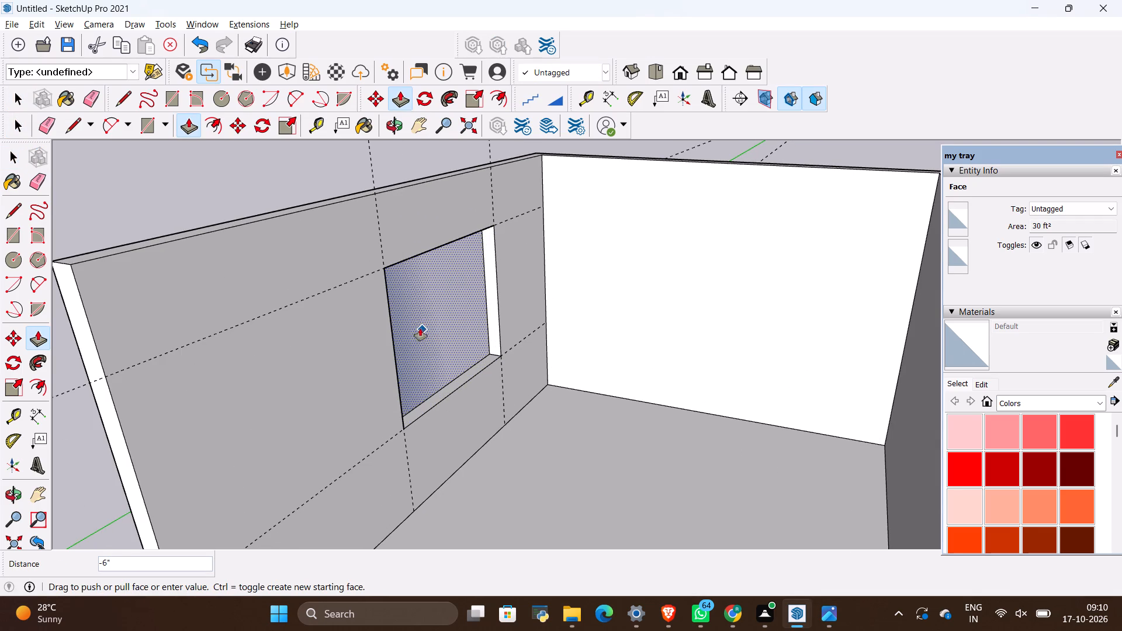
click(413, 320)
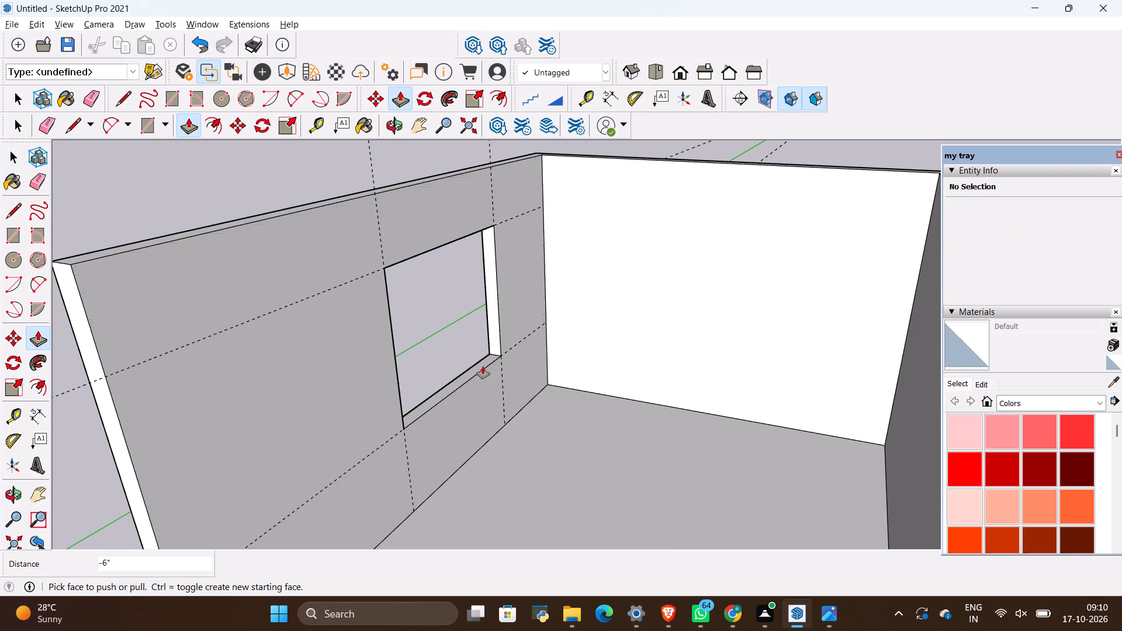
Inspect the room with its window opening from several angles and compare it with the bedroom reference photo.
scroll(494, 369, down, 11)
middle_drag(517, 351, 266, 360)
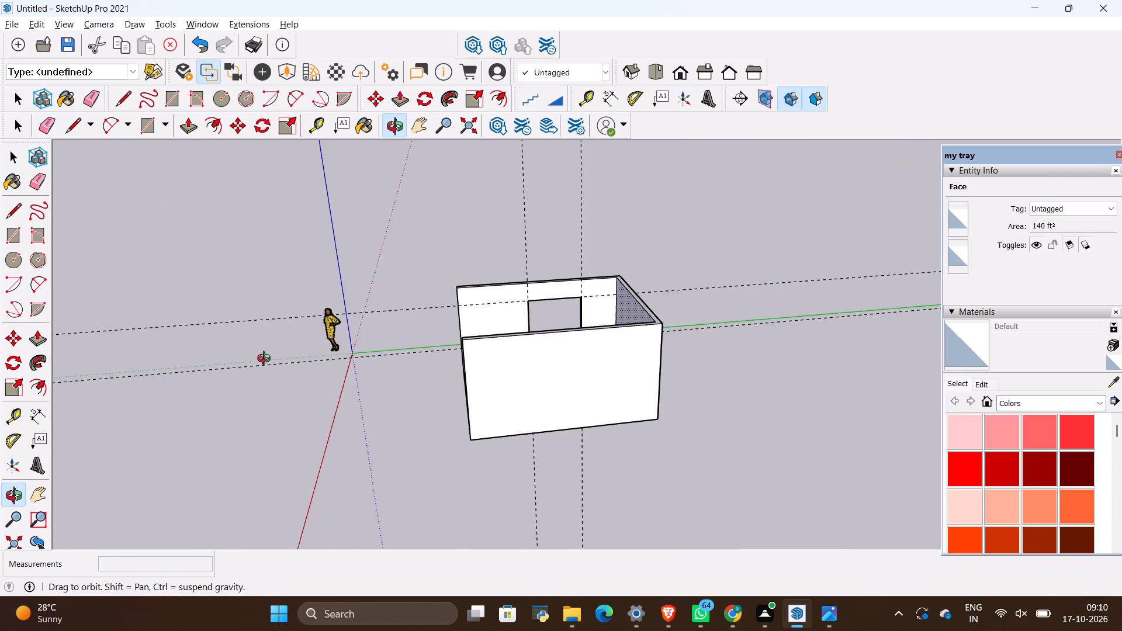
middle_drag(266, 360, 489, 387)
key(alt+Tab)
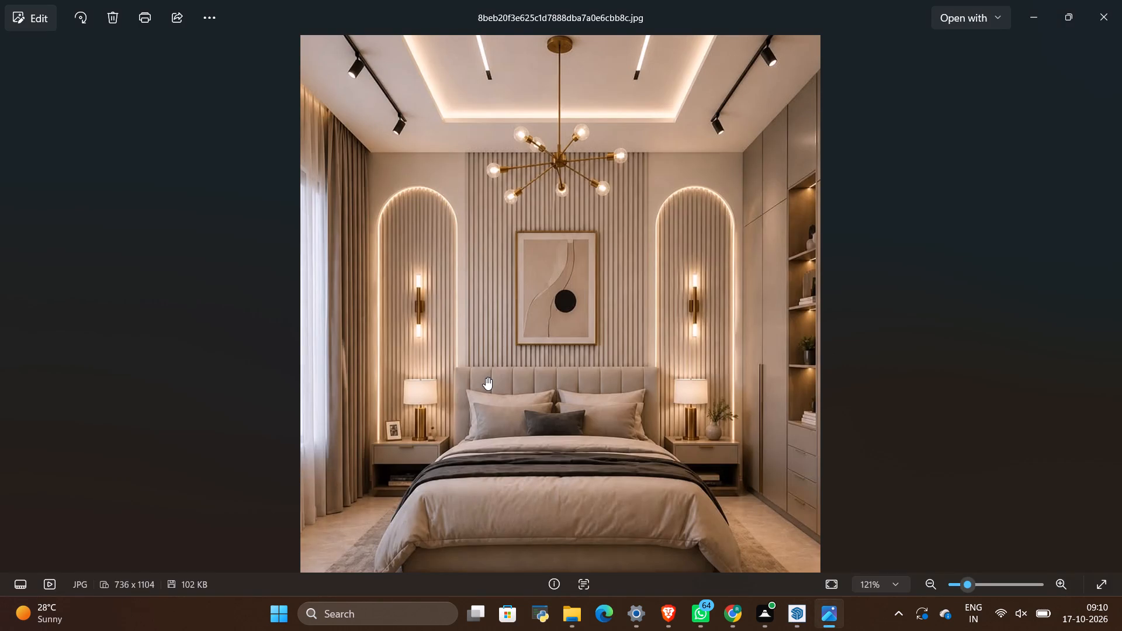
key(alt+Tab)
scroll(491, 297, up, 9)
key(alt+Tab)
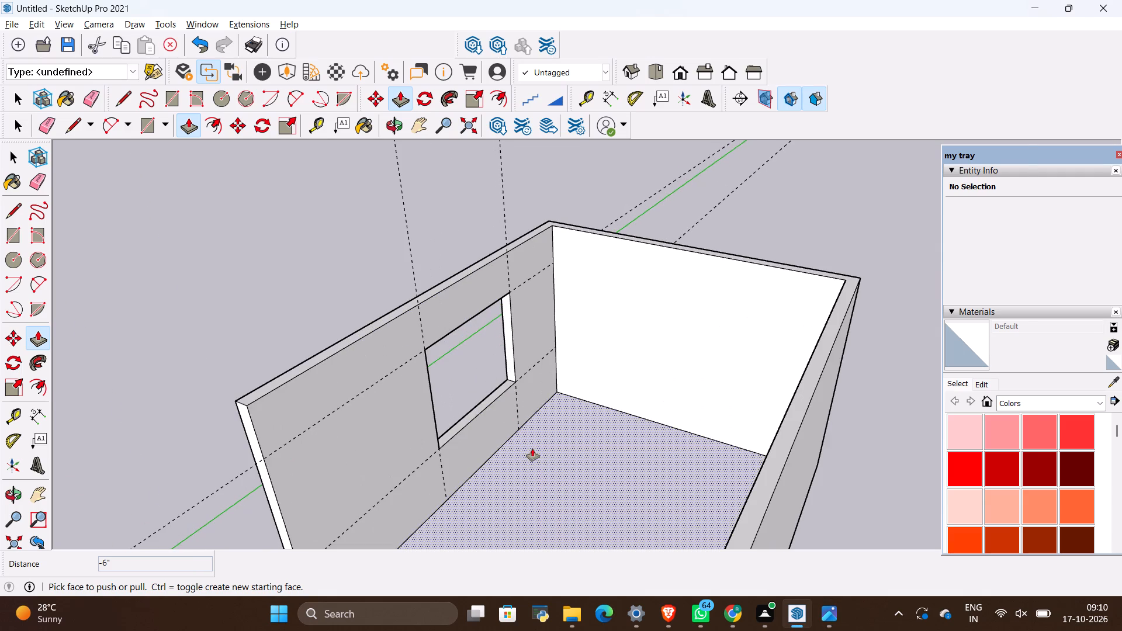
key(alt+Tab)
scroll(527, 455, up, 4)
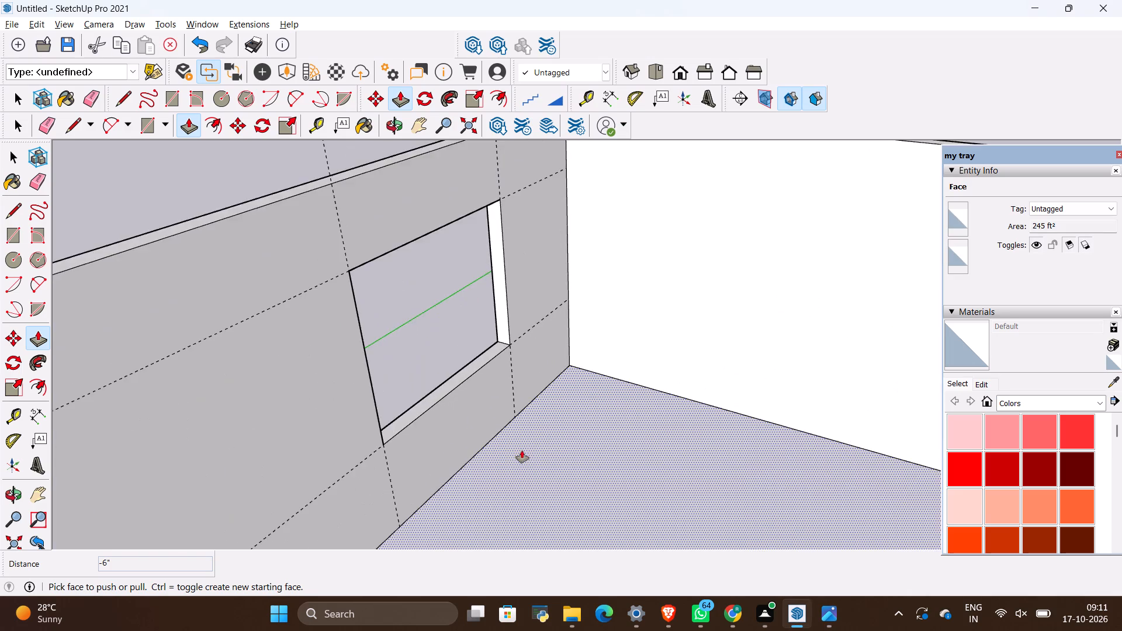
scroll(517, 448, down, 6)
middle_drag(521, 450, 518, 366)
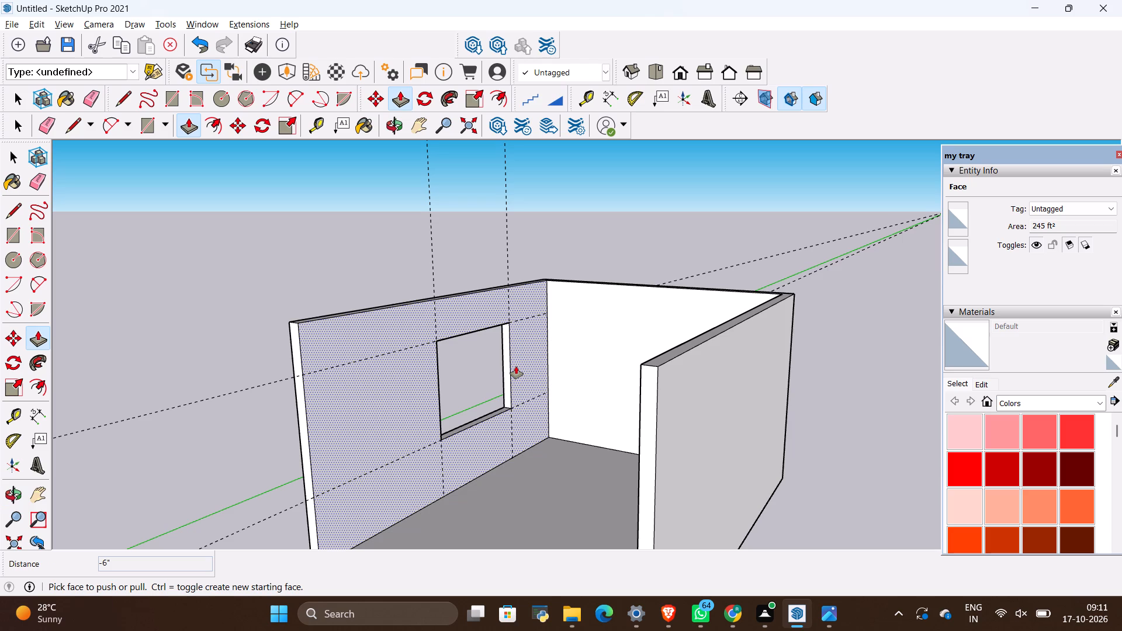
key(alt+Tab)
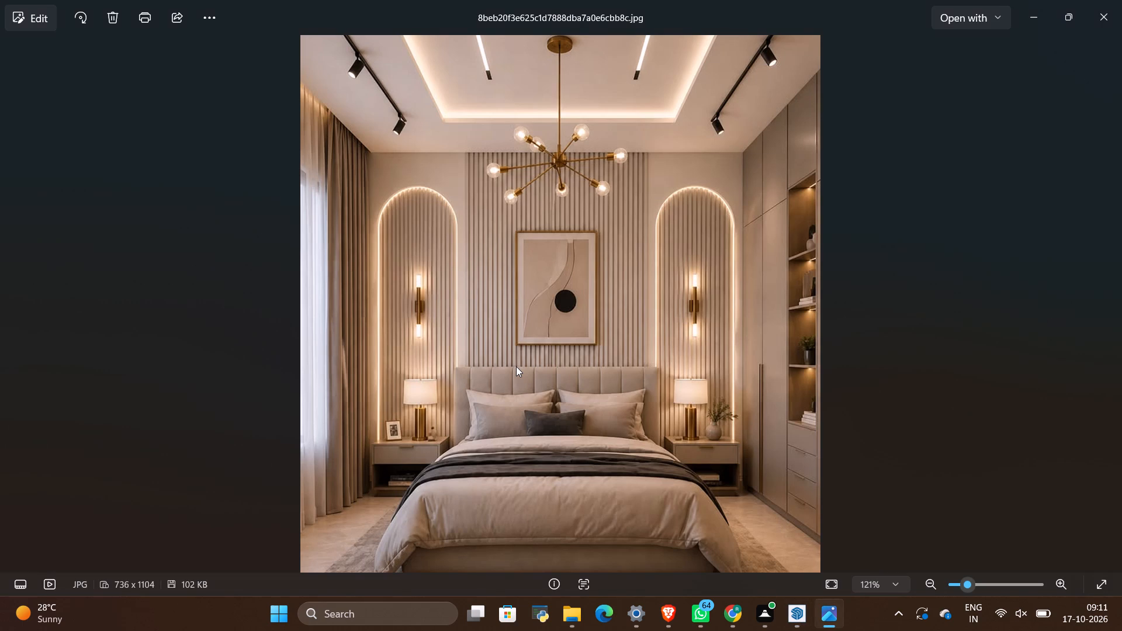
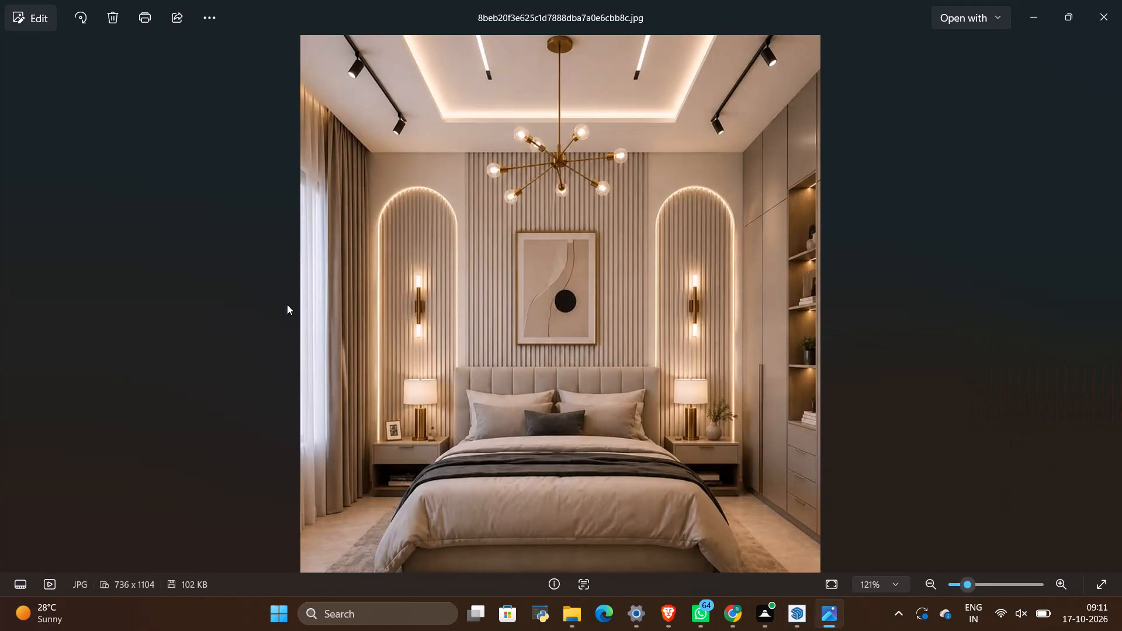
Compare the room model and its window opening with the bedroom reference photo.
key(alt+Tab)
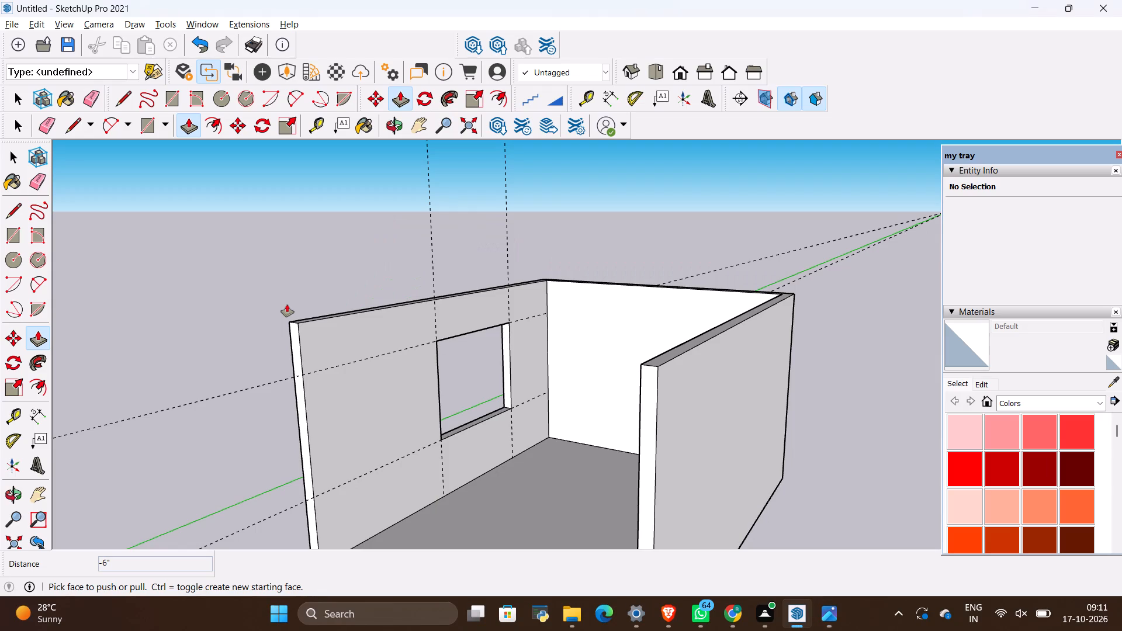
key(alt+Tab)
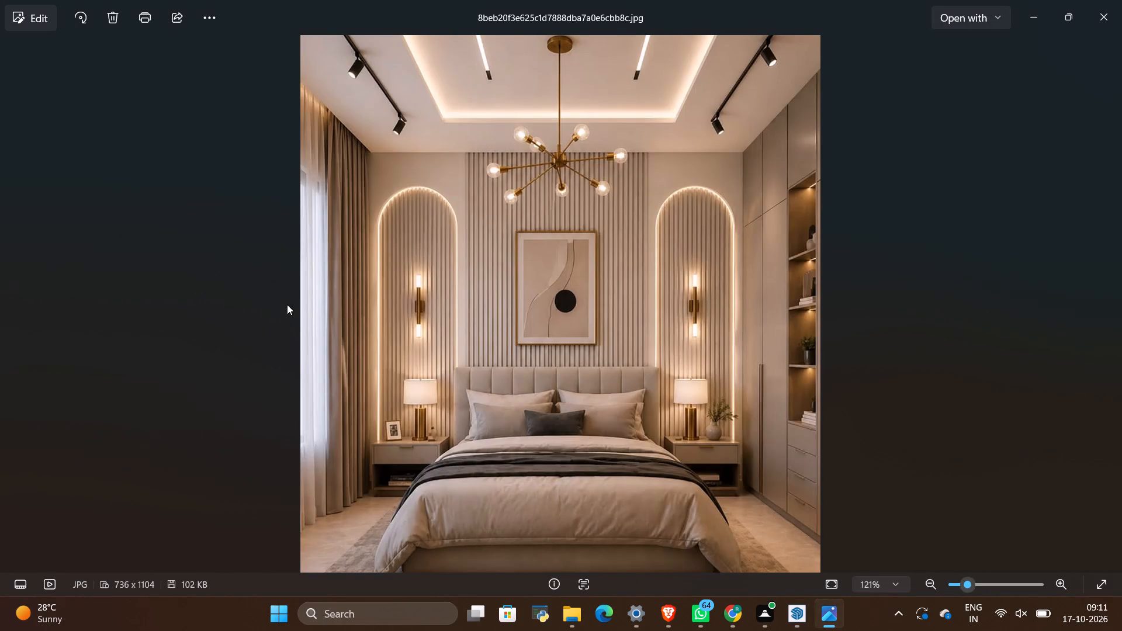
key(alt+Tab)
key(alt+Tab)
key(alt+Tab)
scroll(522, 368, up, 4)
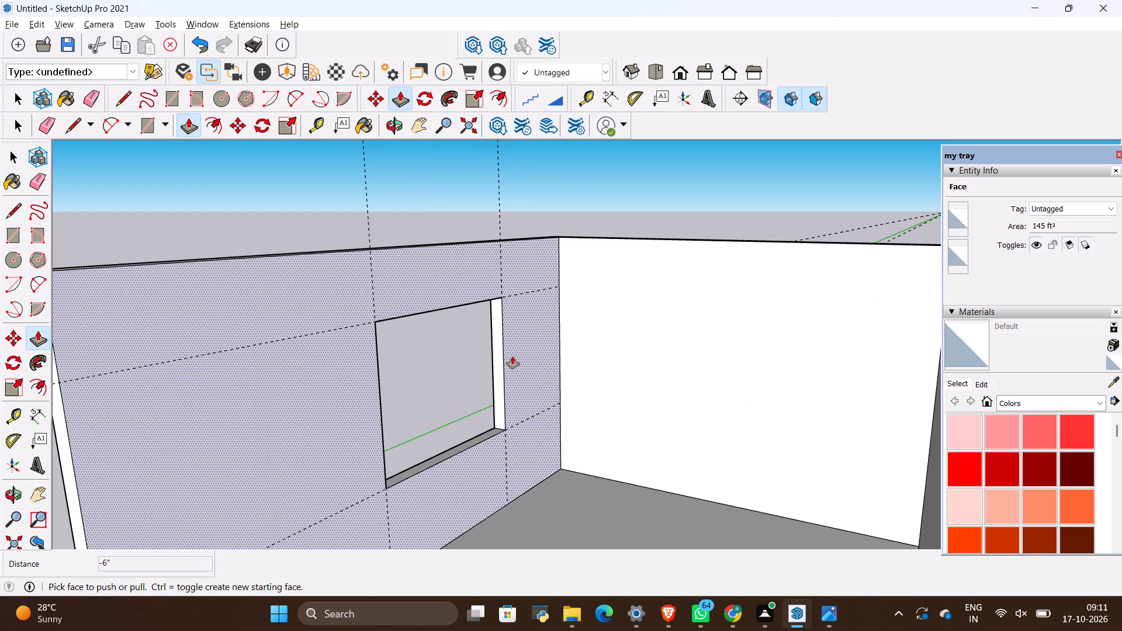
scroll(511, 355, down, 4)
middle_drag(525, 412, 485, 449)
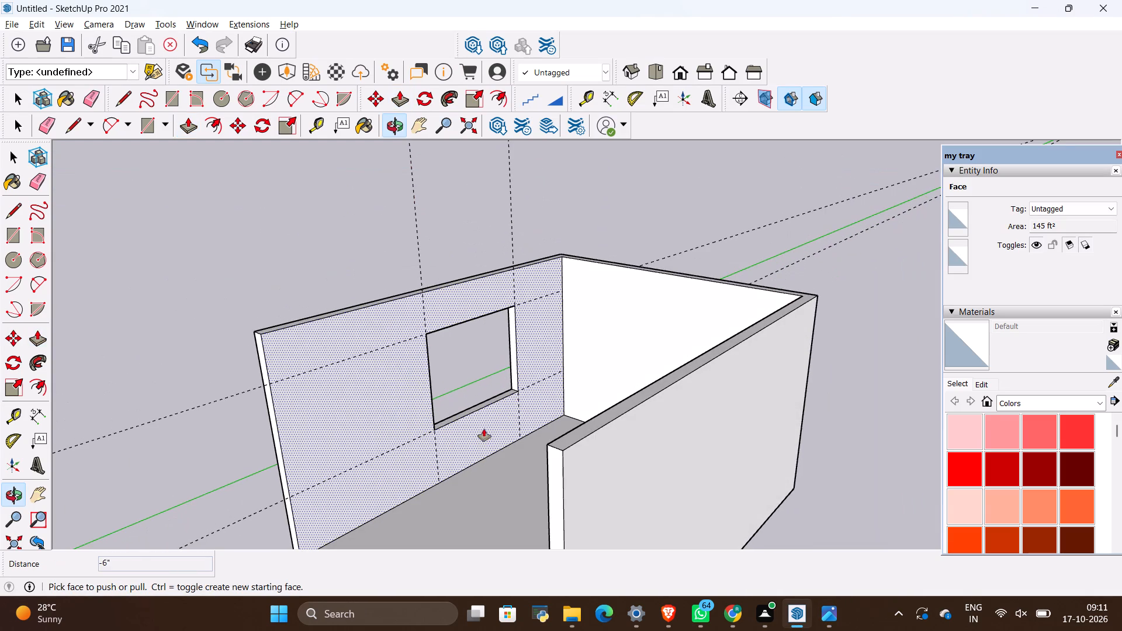
key(alt+Tab)
key(alt+Tab)
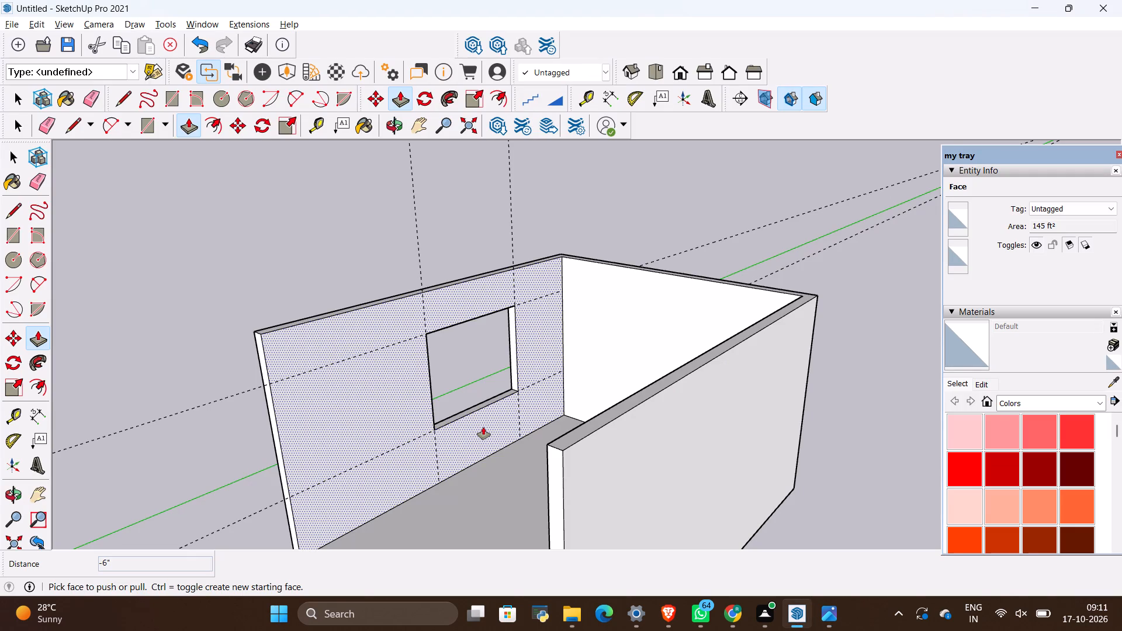
key(alt+Tab)
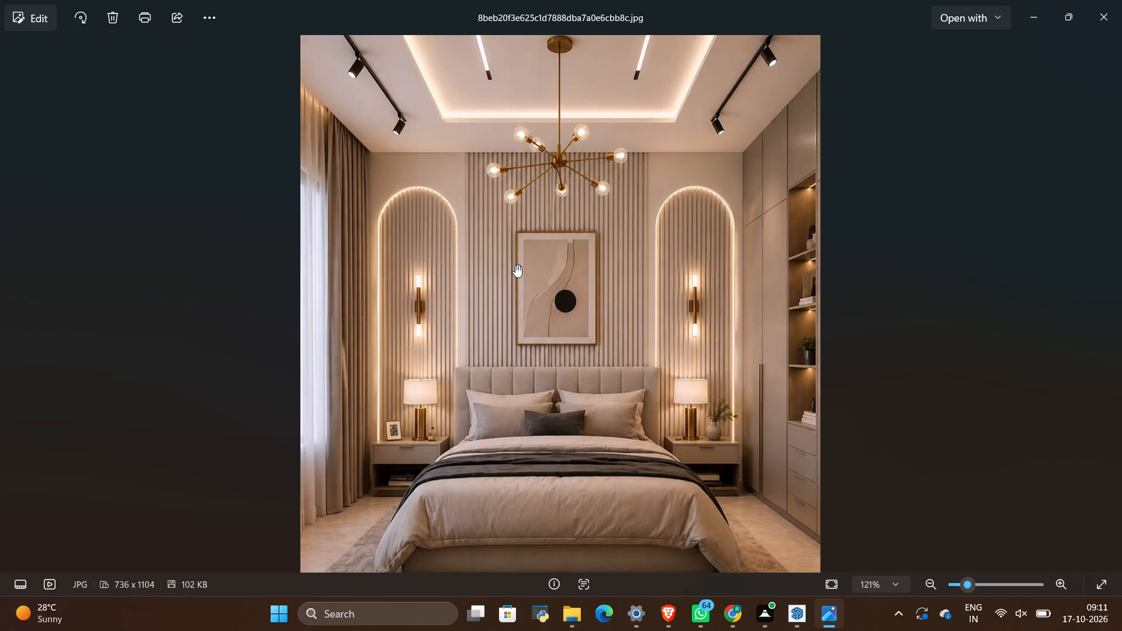
key(alt+Tab)
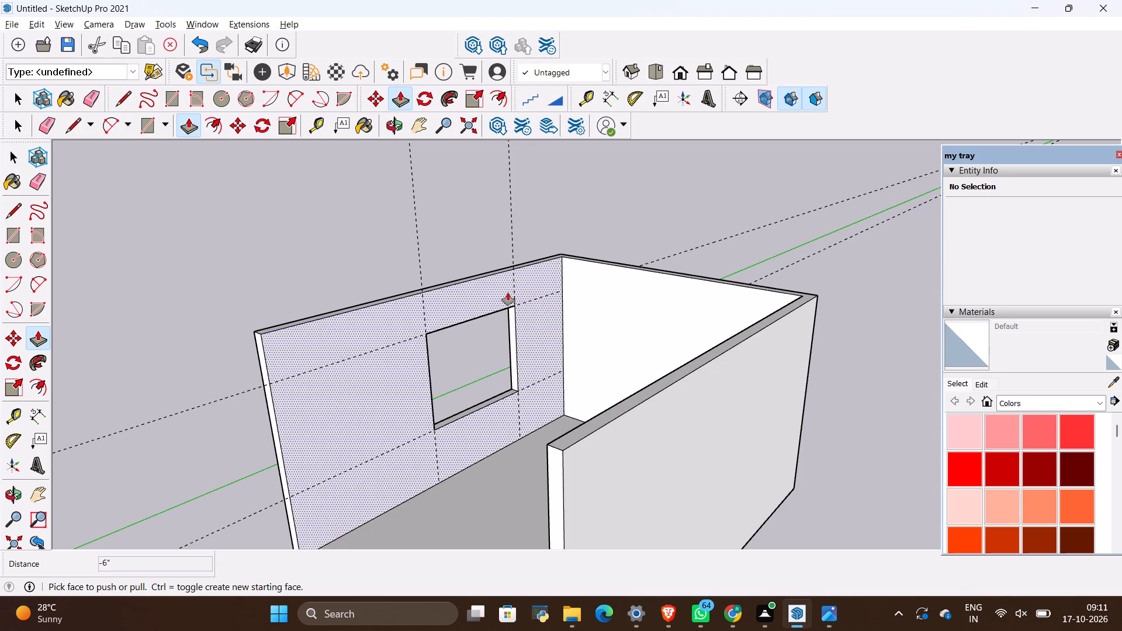
key(alt+Tab)
key(alt+Tab)
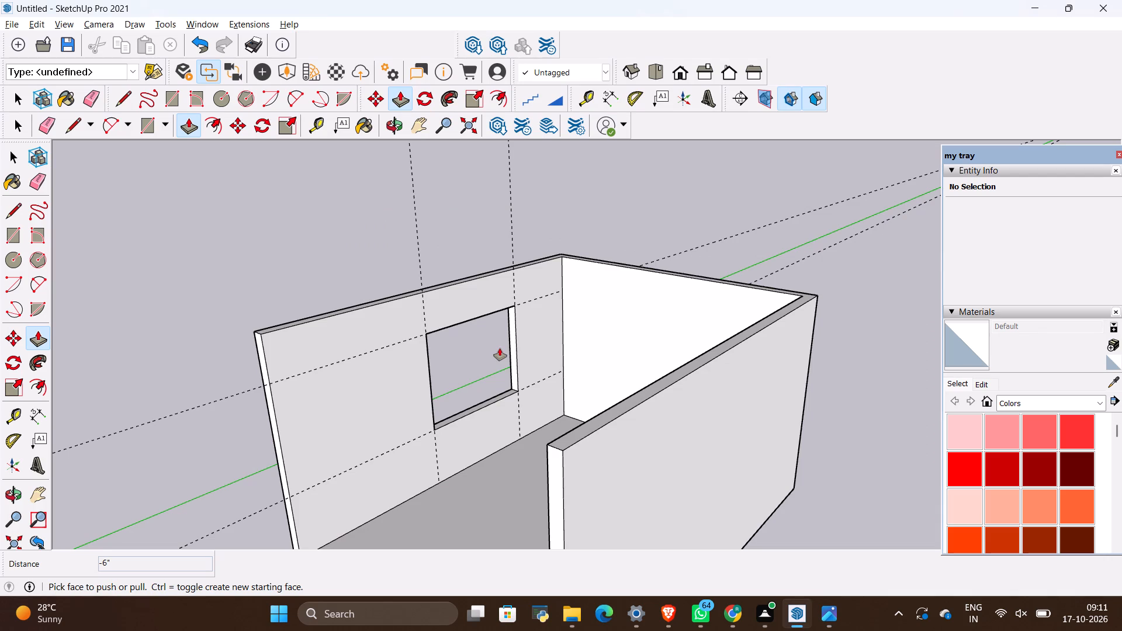
Erase the construction guide lines around the window opening on the left wall.
scroll(445, 299, up, 2)
key(e)
drag(423, 318, 413, 336)
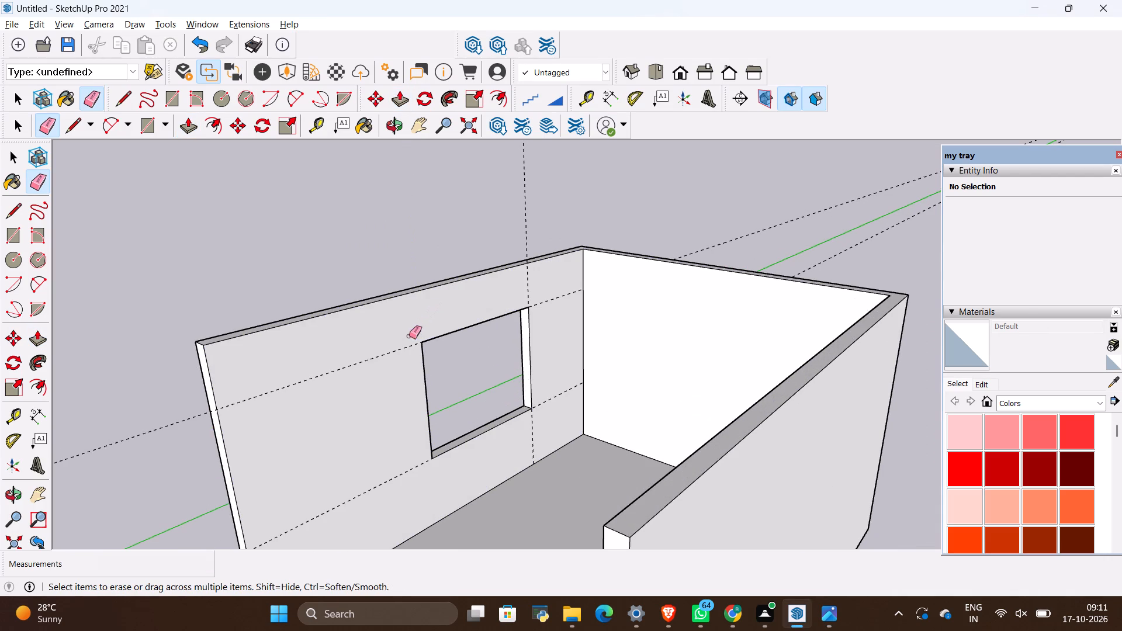
drag(409, 337, 408, 356)
drag(541, 292, 521, 294)
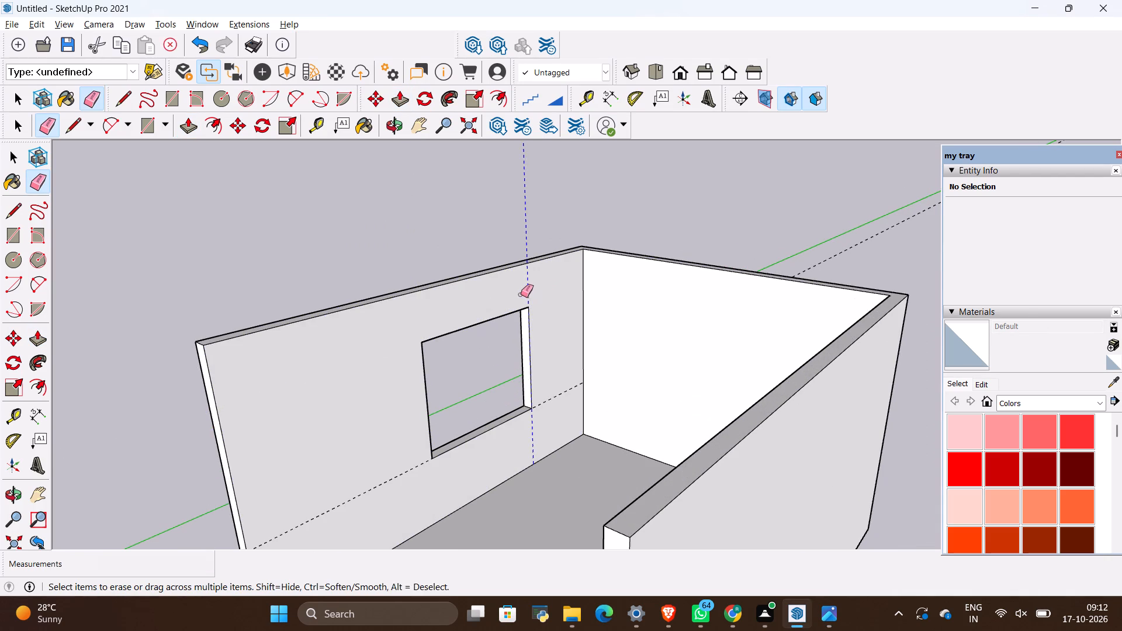
drag(521, 294, 515, 296)
drag(557, 383, 562, 418)
Inspect the room and window opening from inside, below and above, comparing them with the bedroom reference photo.
scroll(541, 407, down, 3)
scroll(527, 455, up, 3)
key(alt+Tab)
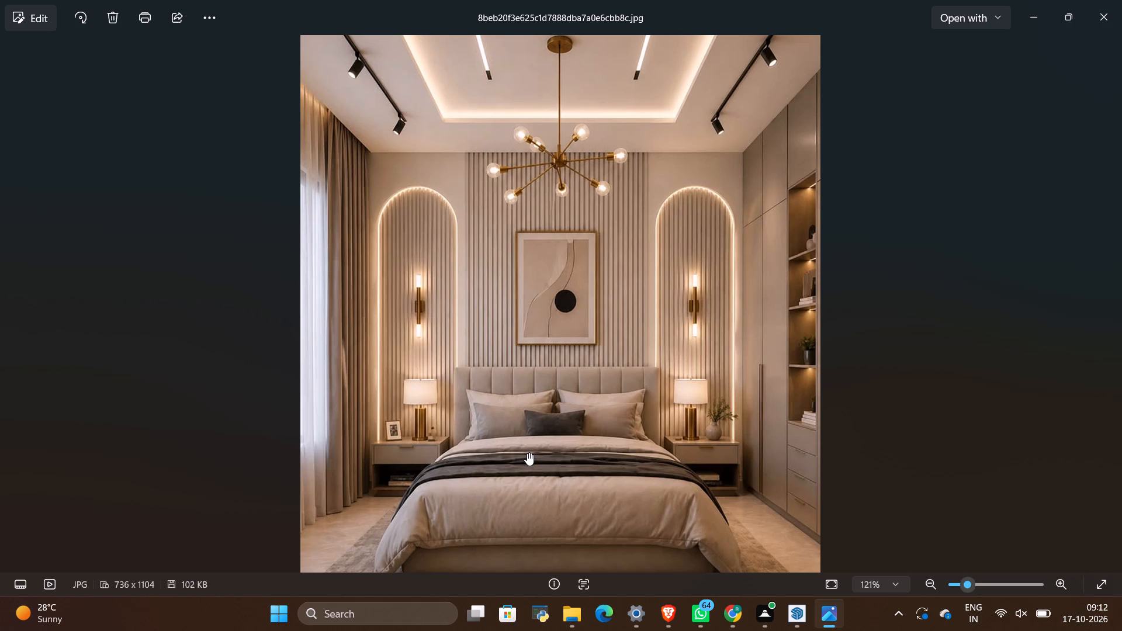
key(alt+Tab)
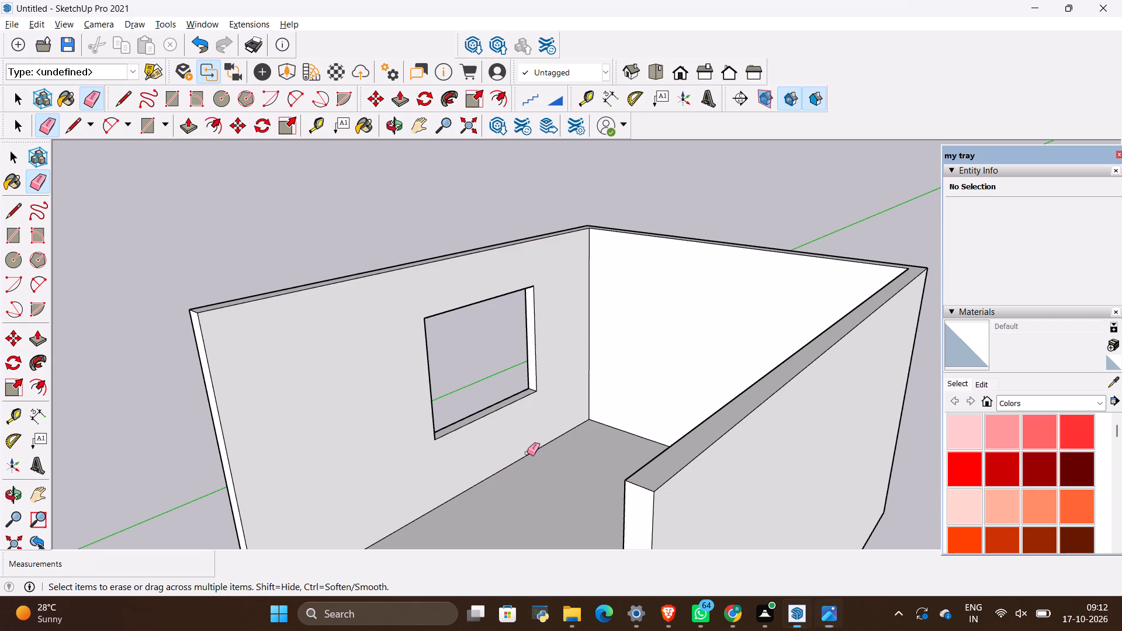
key(alt+Tab)
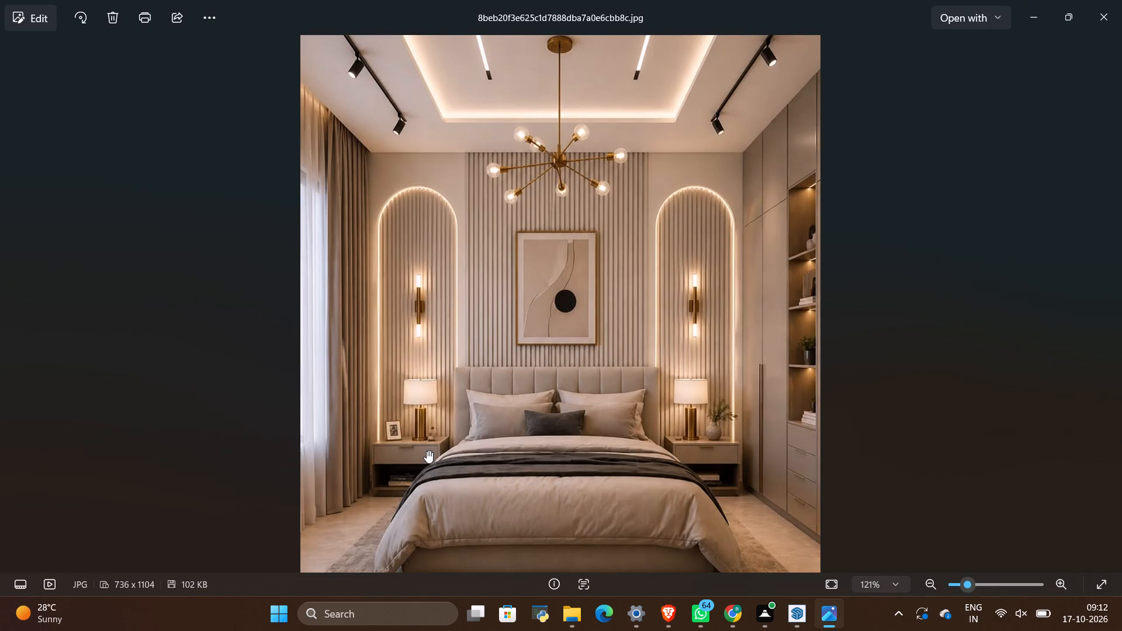
key(alt+Tab)
scroll(427, 451, up, 3)
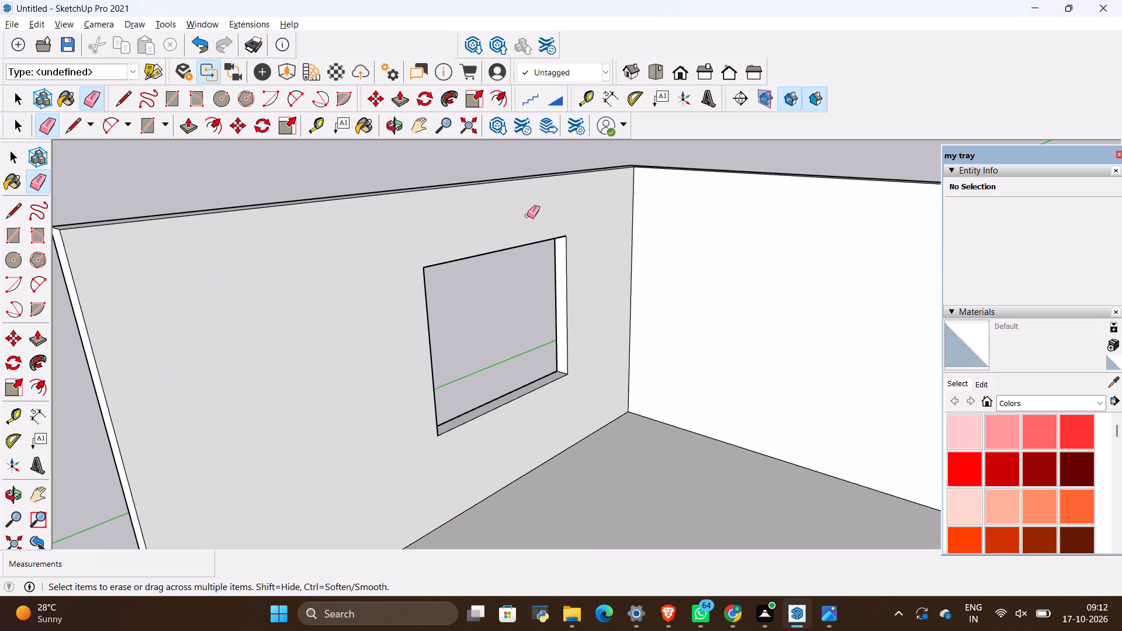
scroll(587, 206, up, 3)
scroll(618, 385, down, 4)
scroll(644, 448, down, 5)
scroll(598, 571, up, 3)
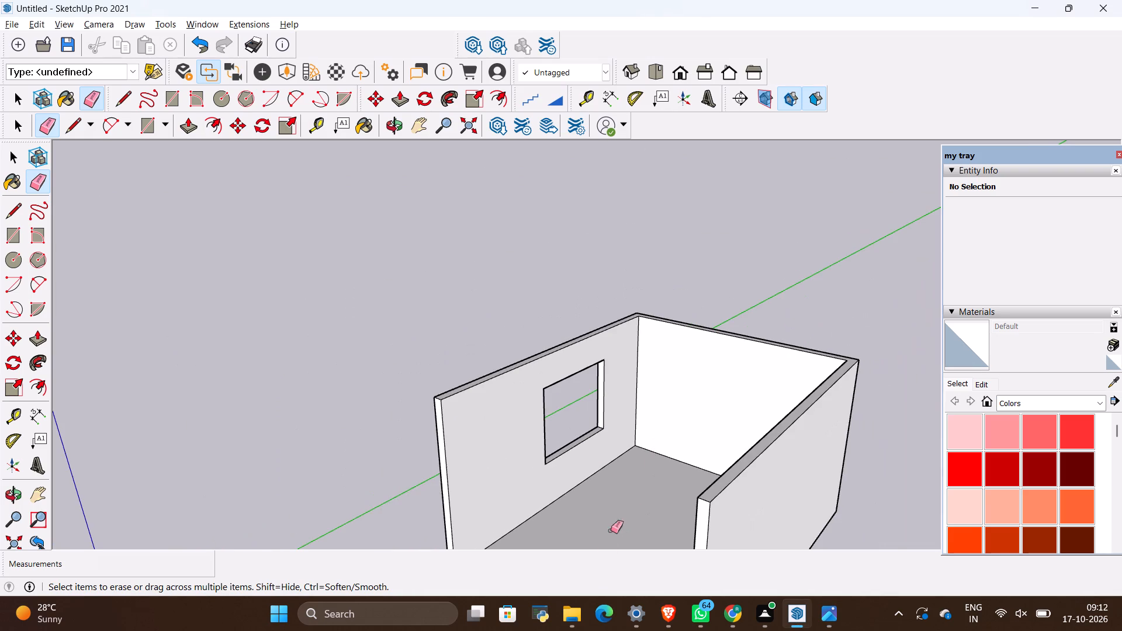
scroll(618, 515, up, 10)
middle_drag(615, 529, 597, 408)
scroll(598, 414, down, 6)
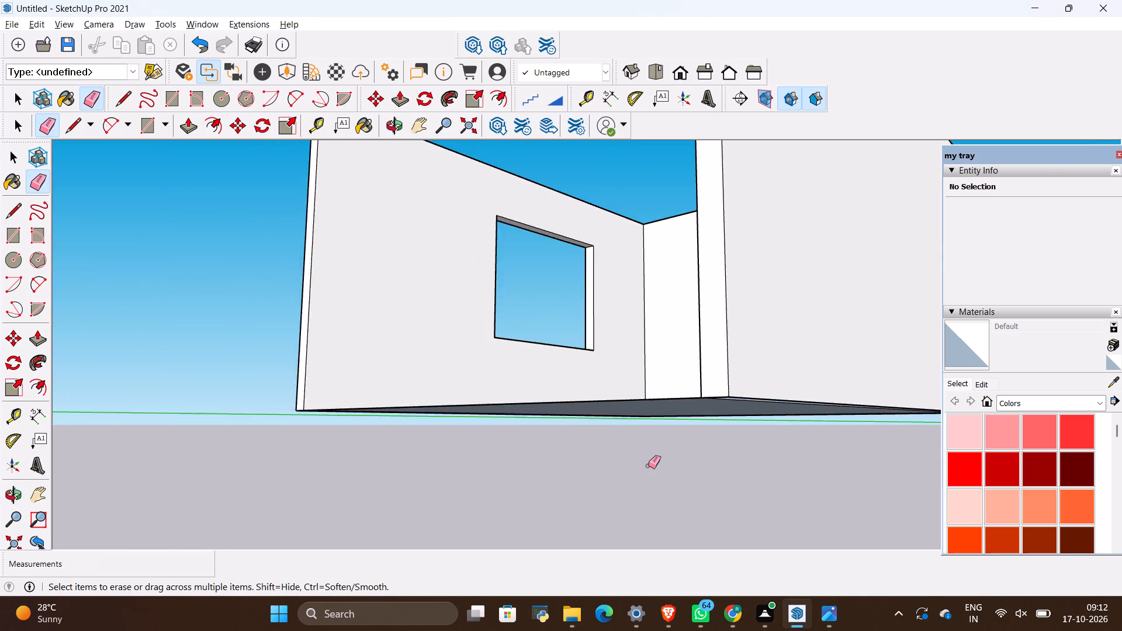
scroll(648, 466, down, 3)
scroll(625, 289, up, 4)
key(alt+Tab)
key(alt+Tab)
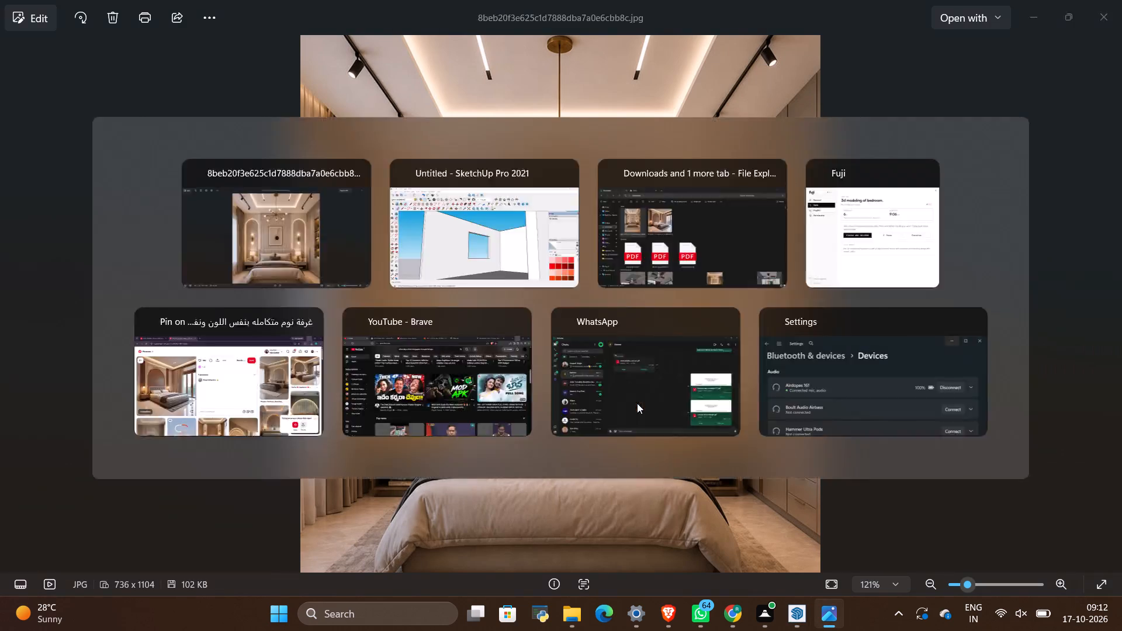
middle_drag(625, 383, 625, 446)
scroll(629, 435, down, 4)
scroll(638, 496, up, 5)
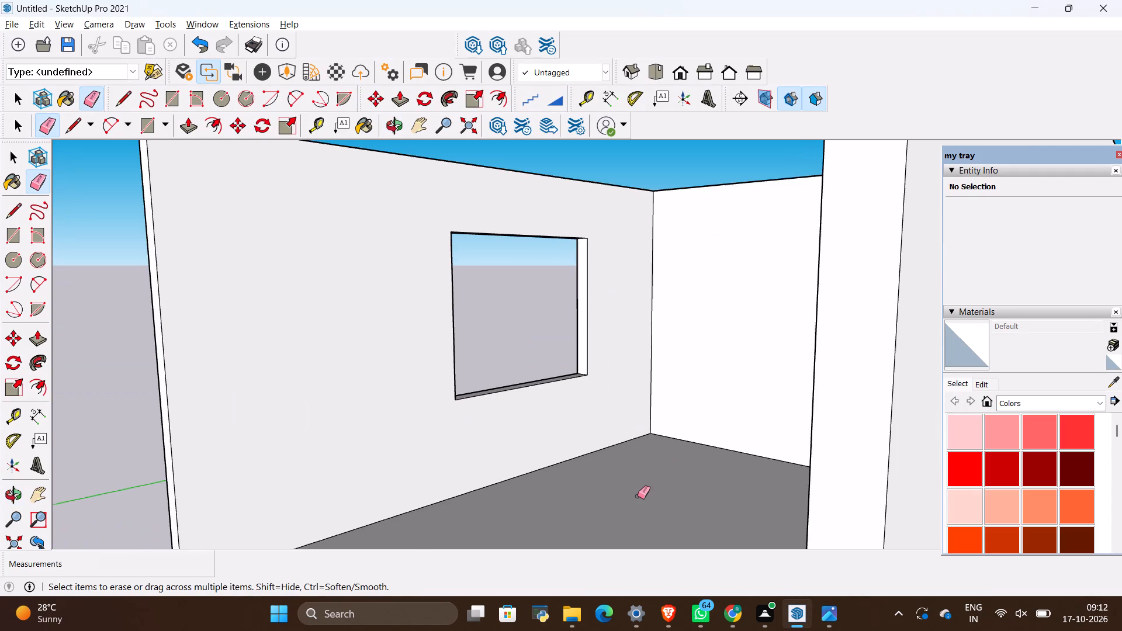
scroll(632, 485, up, 2)
key(alt+Tab)
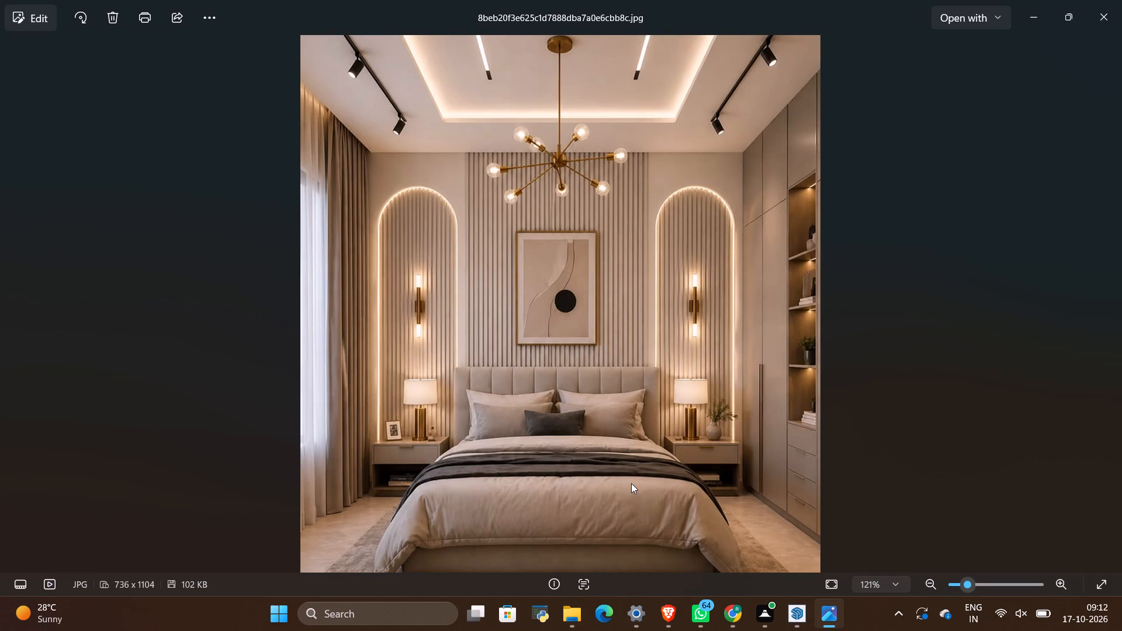
key(alt+Tab)
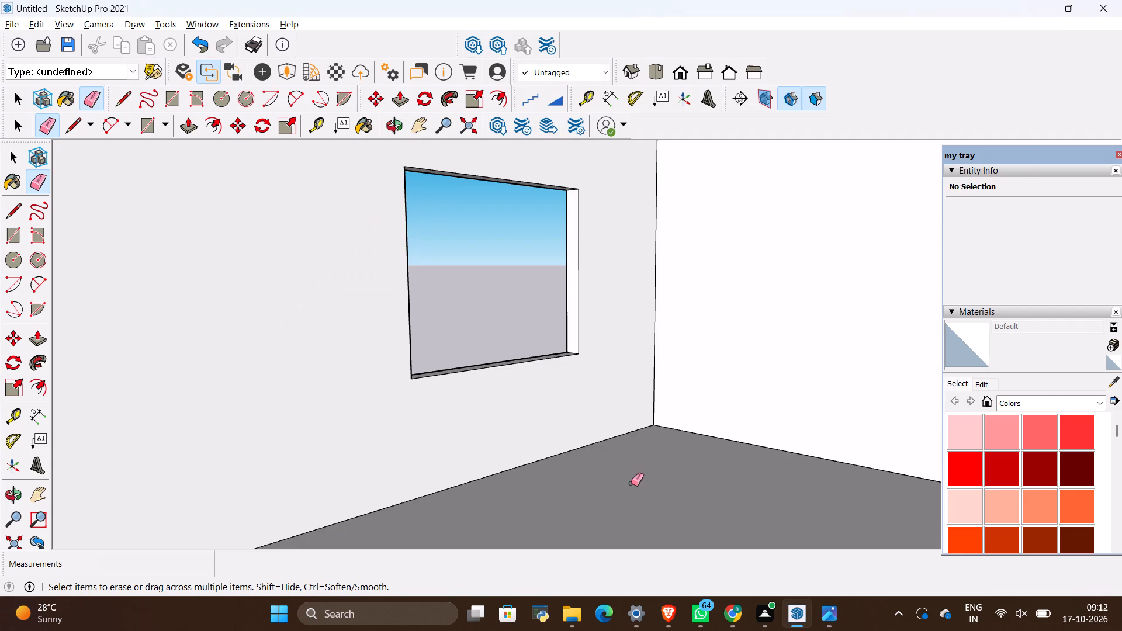
key(alt+Tab)
key(alt+Tab)
scroll(631, 483, down, 3)
scroll(556, 403, down, 4)
middle_drag(554, 381, 583, 500)
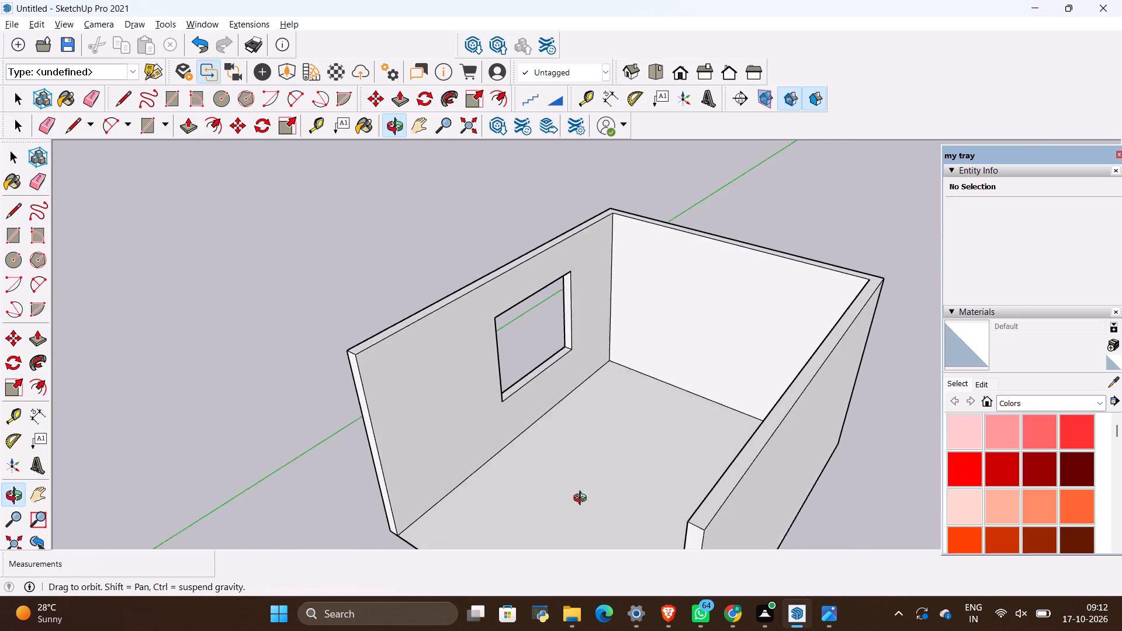
middle_drag(583, 500, 610, 426)
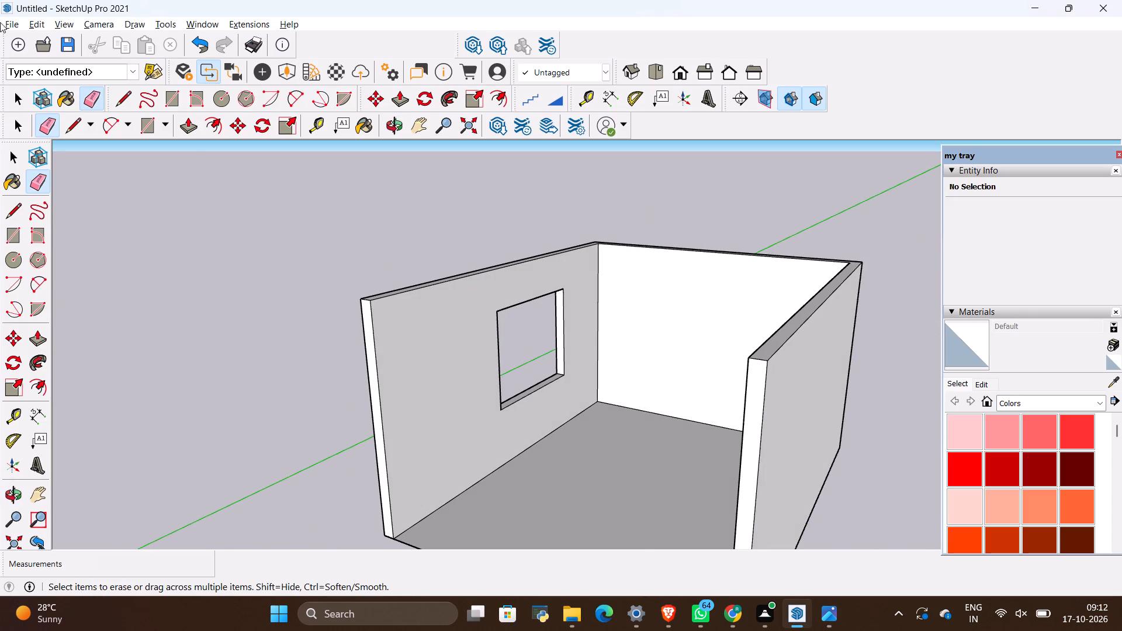
Import the Janela window model from the ALL 3D WAREHOUSE ITEMS folder and place it on the ground beside the room.
click(11, 22)
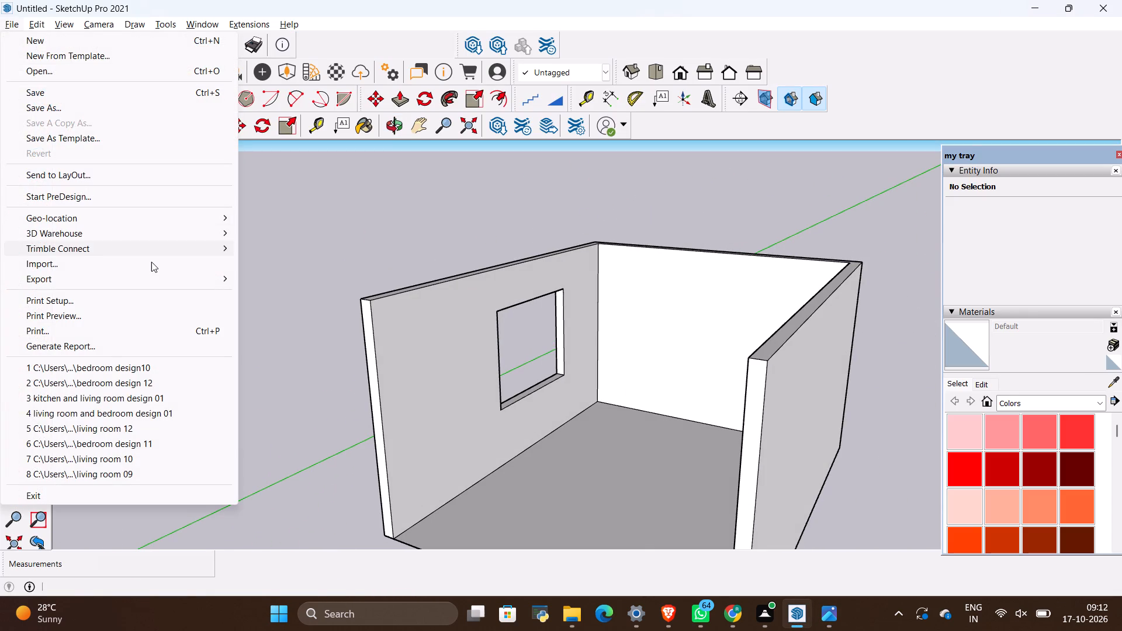
click(153, 262)
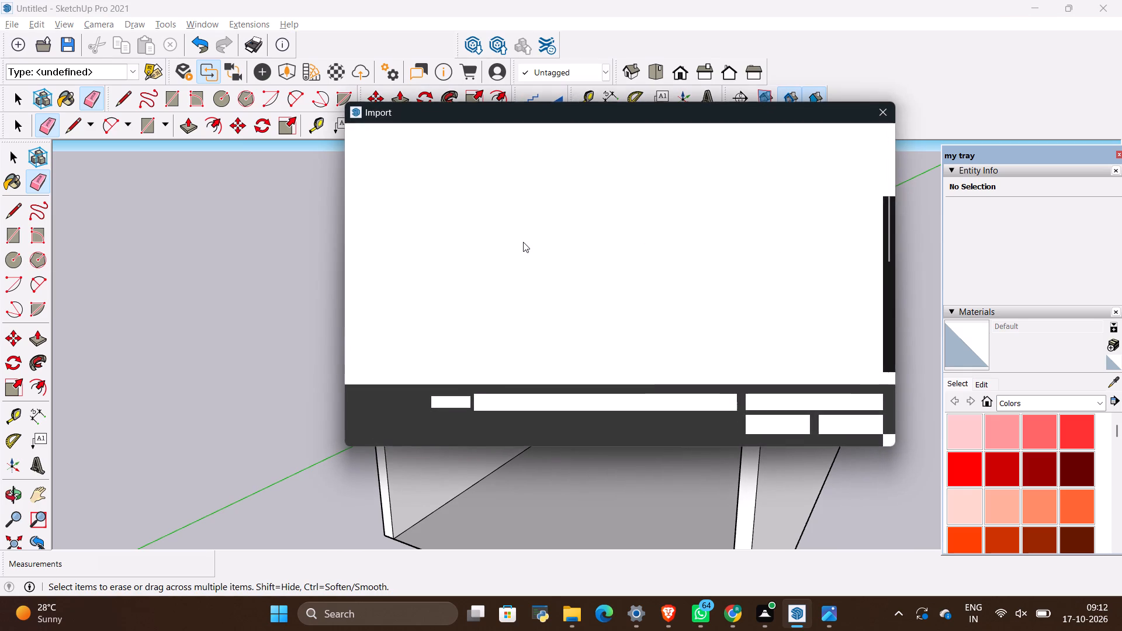
scroll(670, 247, down, 2)
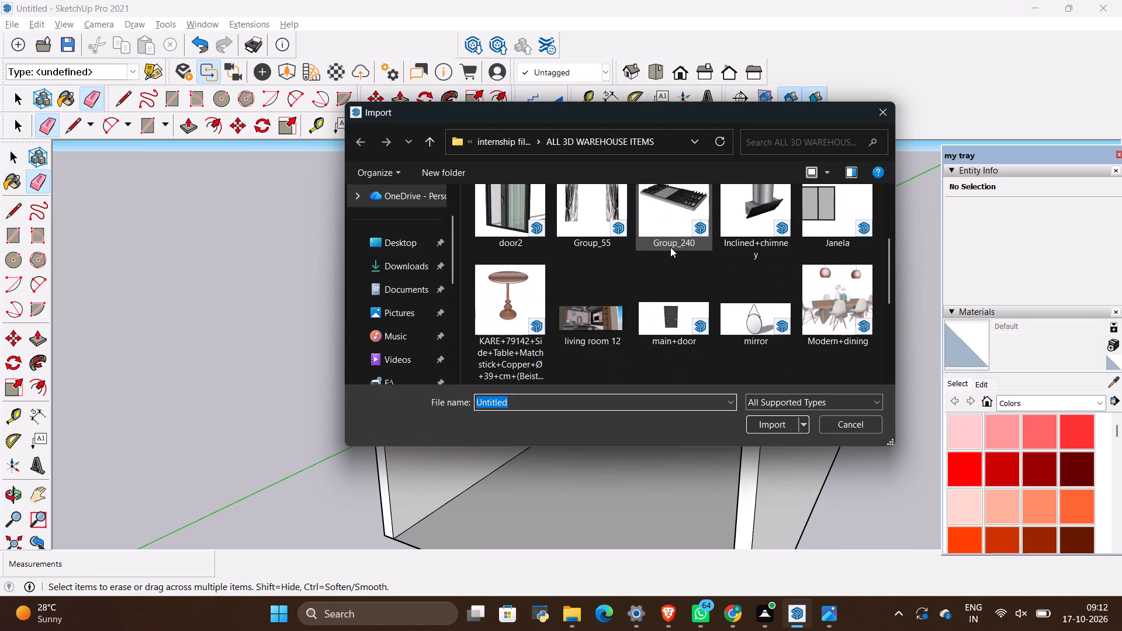
scroll(670, 247, up, 4)
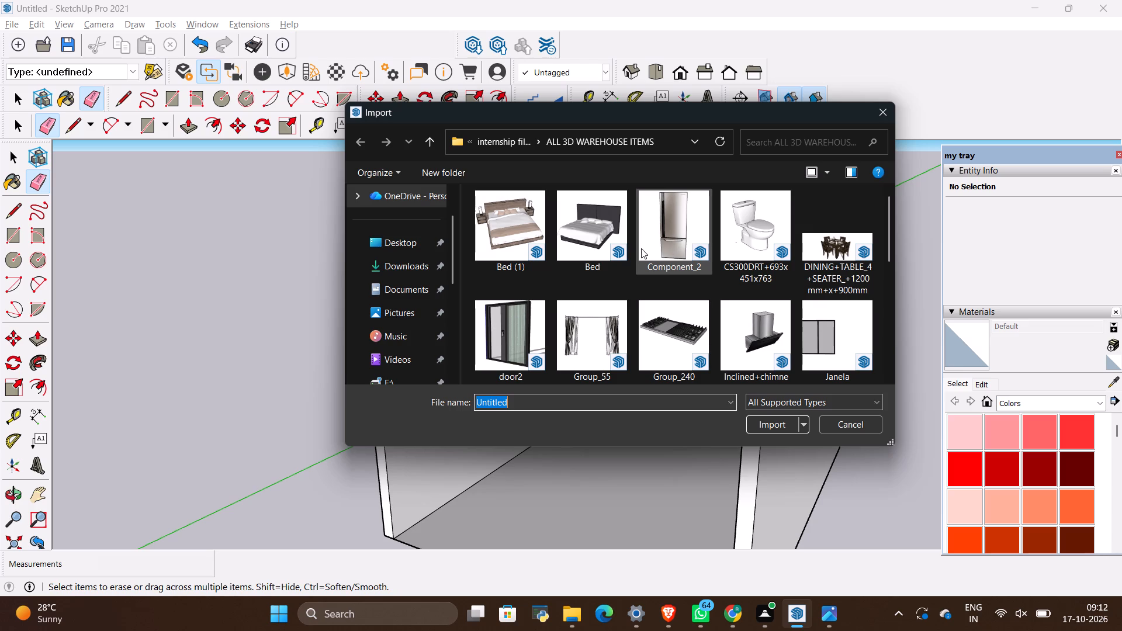
click(827, 332)
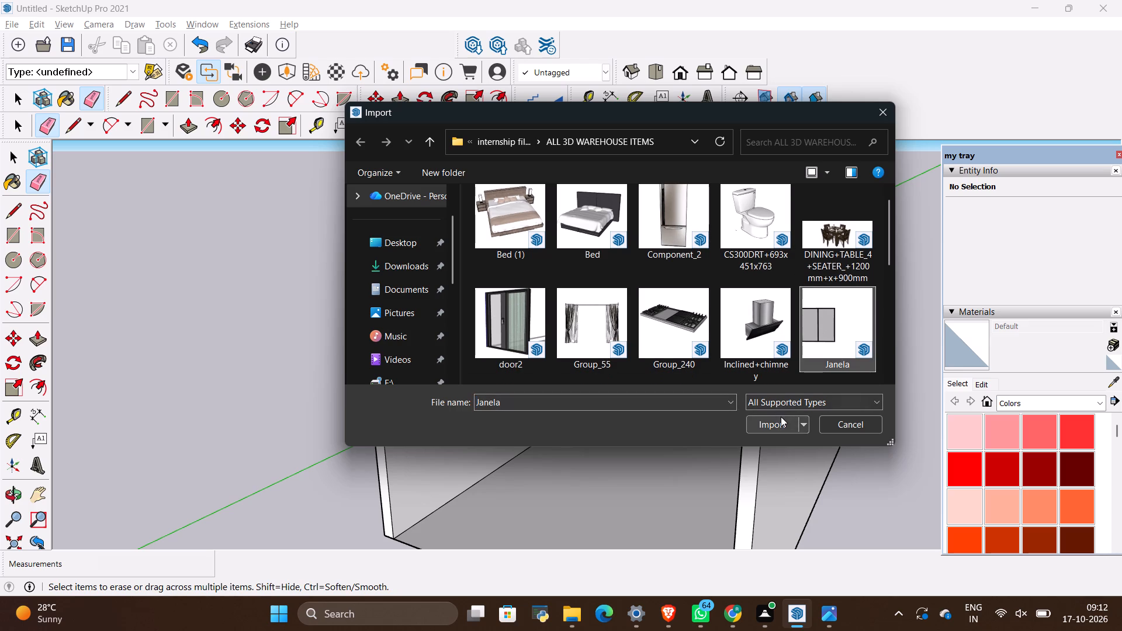
click(781, 417)
scroll(424, 380, down, 5)
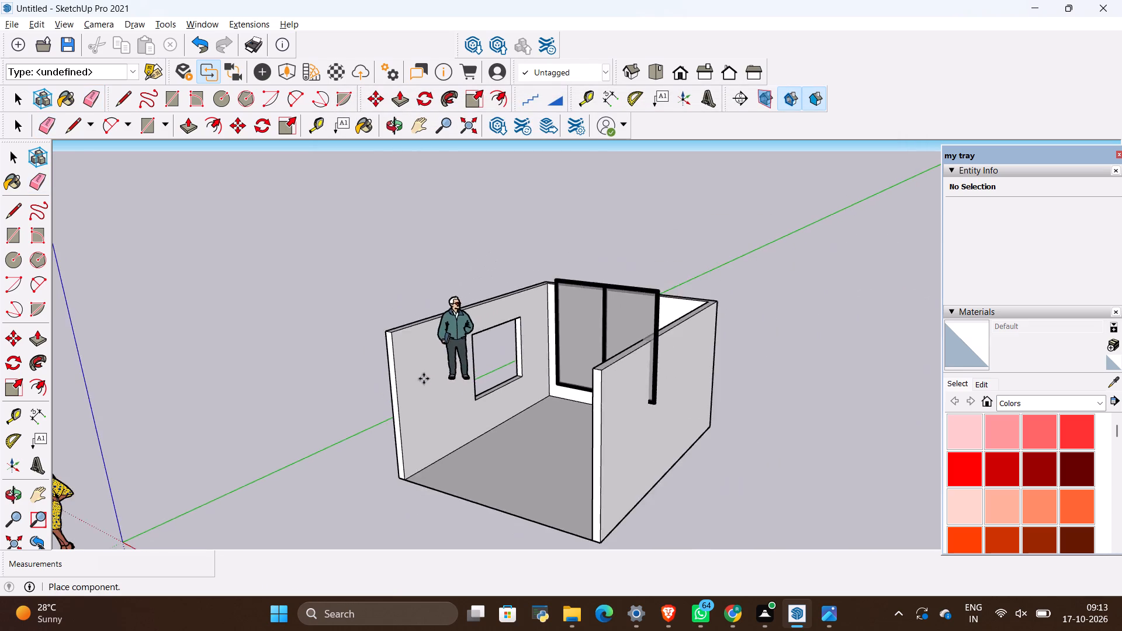
scroll(424, 376, down, 4)
click(683, 424)
key(space)
click(743, 337)
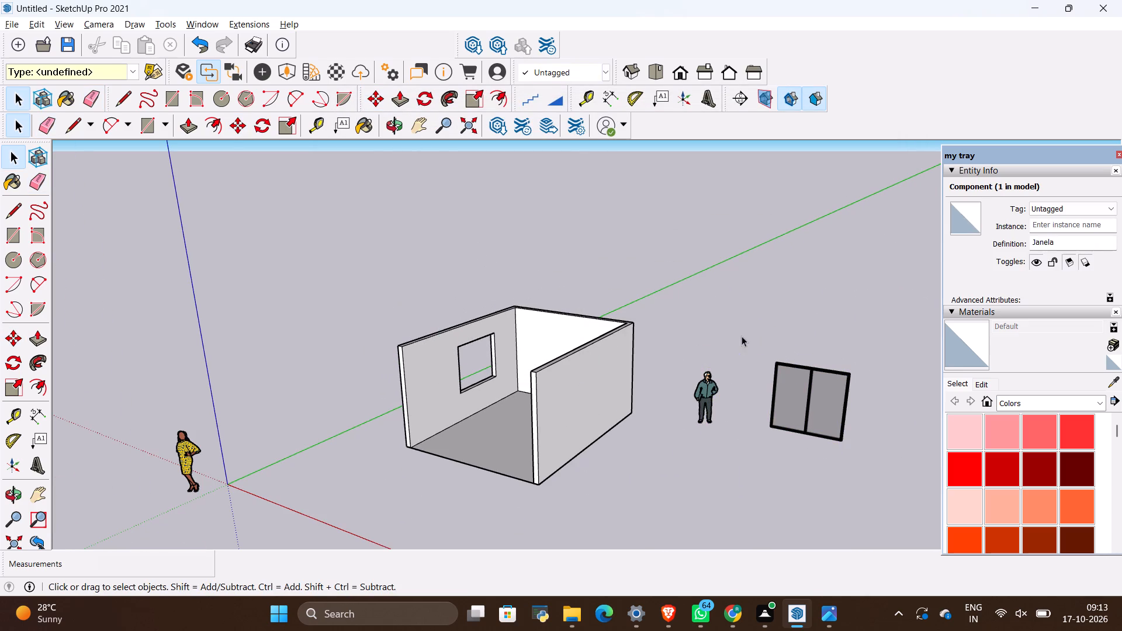
Explode the imported Janela component into its separate parts.
click(798, 412)
right_click(798, 412)
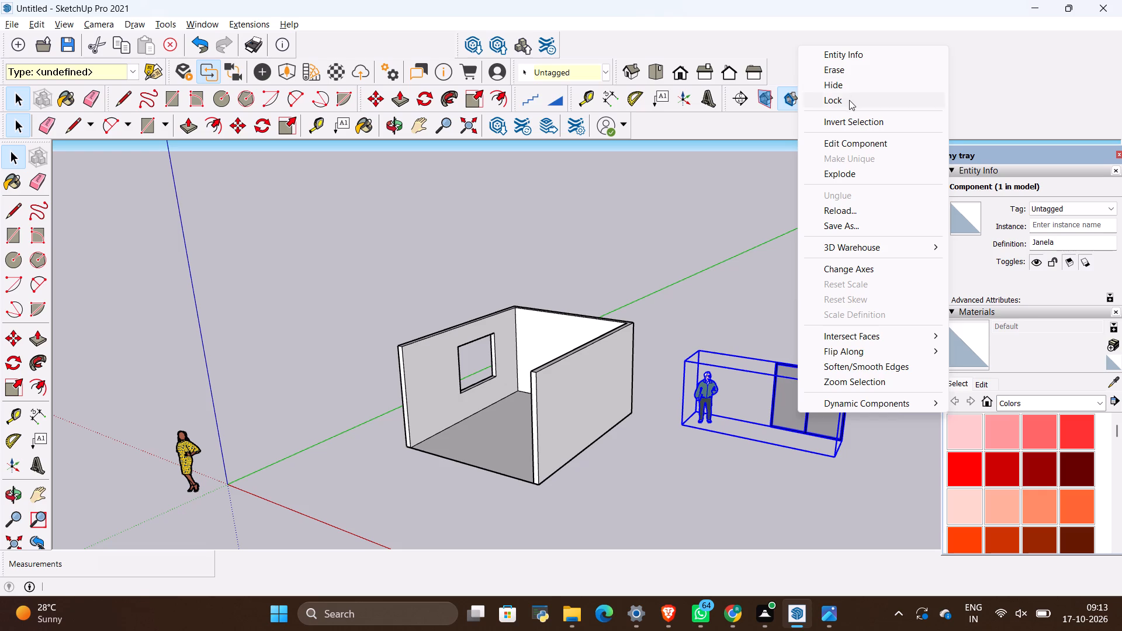
click(852, 179)
key(space)
click(787, 270)
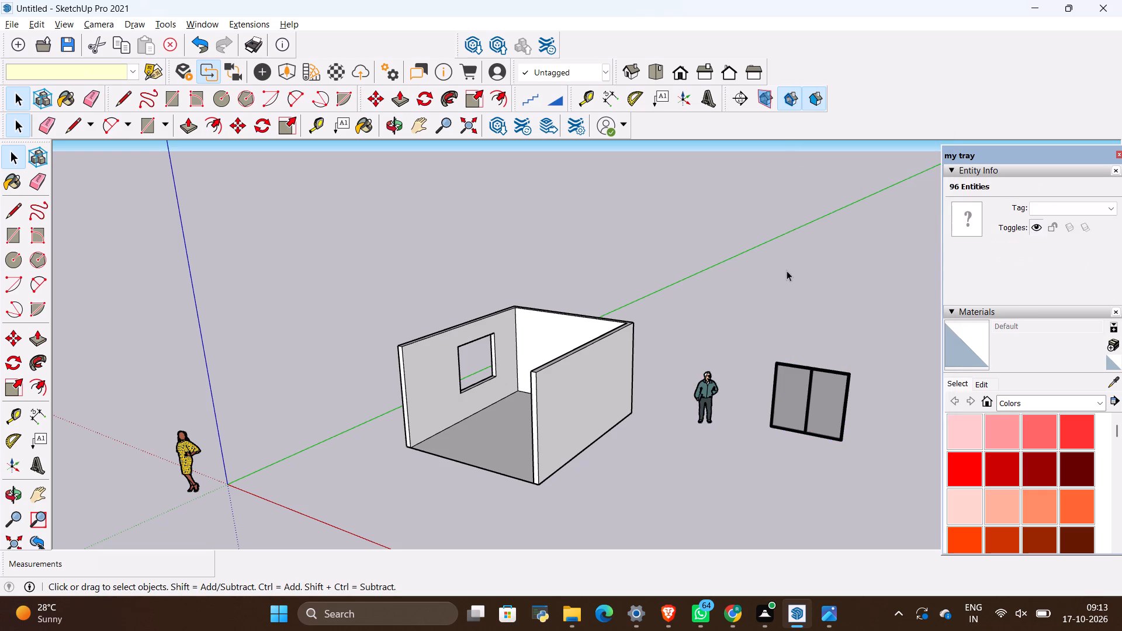
Erase the Steve person figure that was imported with the window.
click(715, 386)
right_click(714, 387)
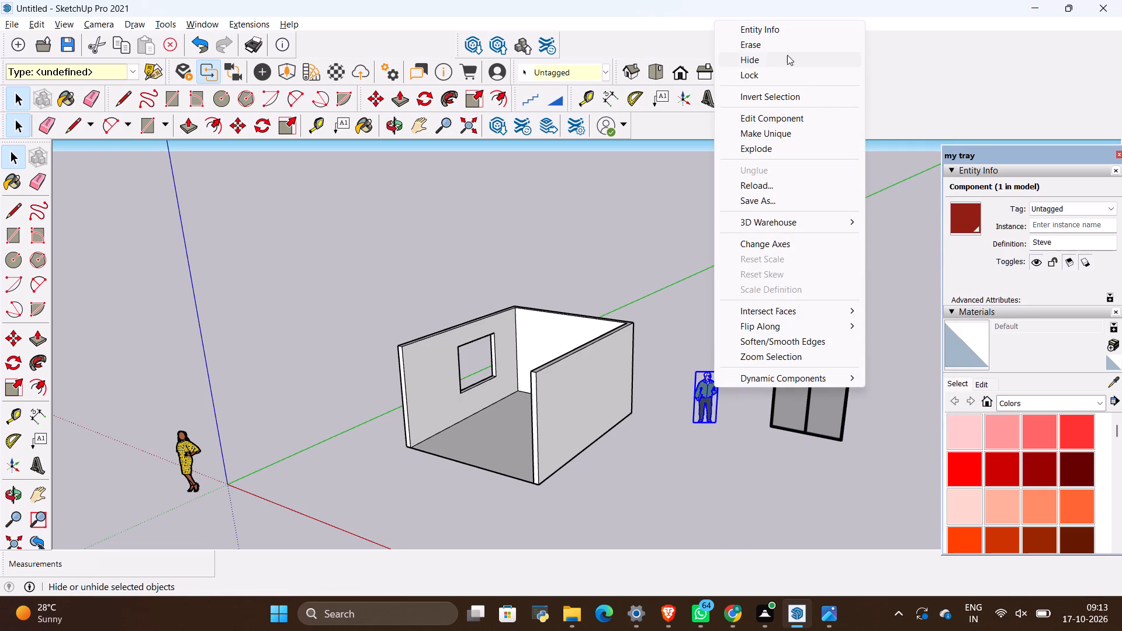
click(778, 47)
Group all the exploded parts of the imported window into a single group.
drag(745, 337, 841, 462)
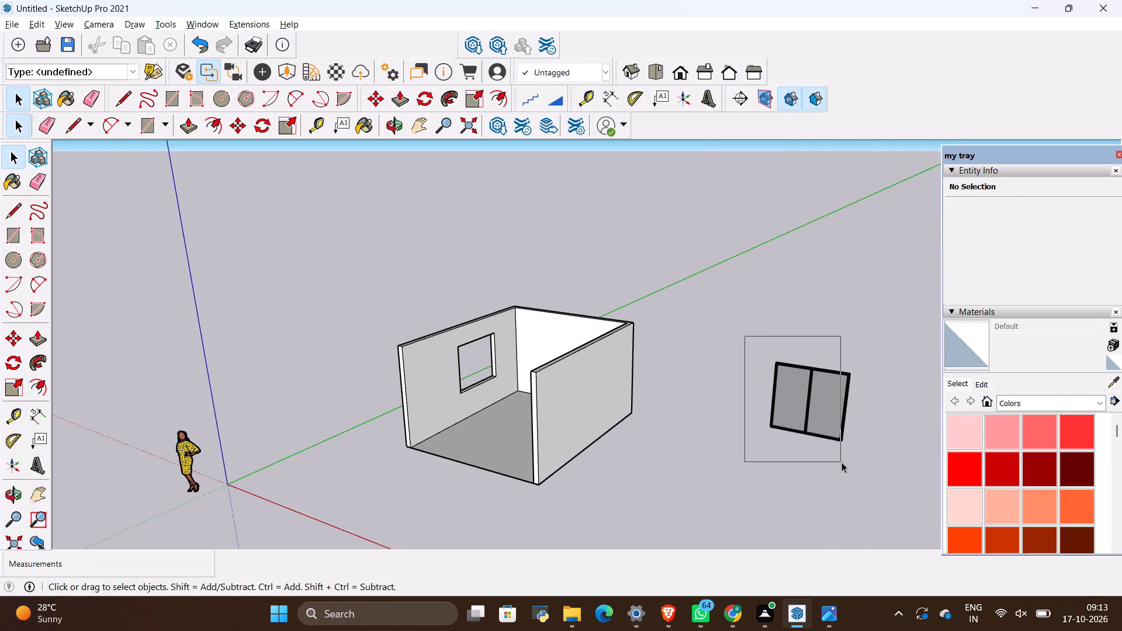
drag(841, 462, 878, 461)
right_click(835, 411)
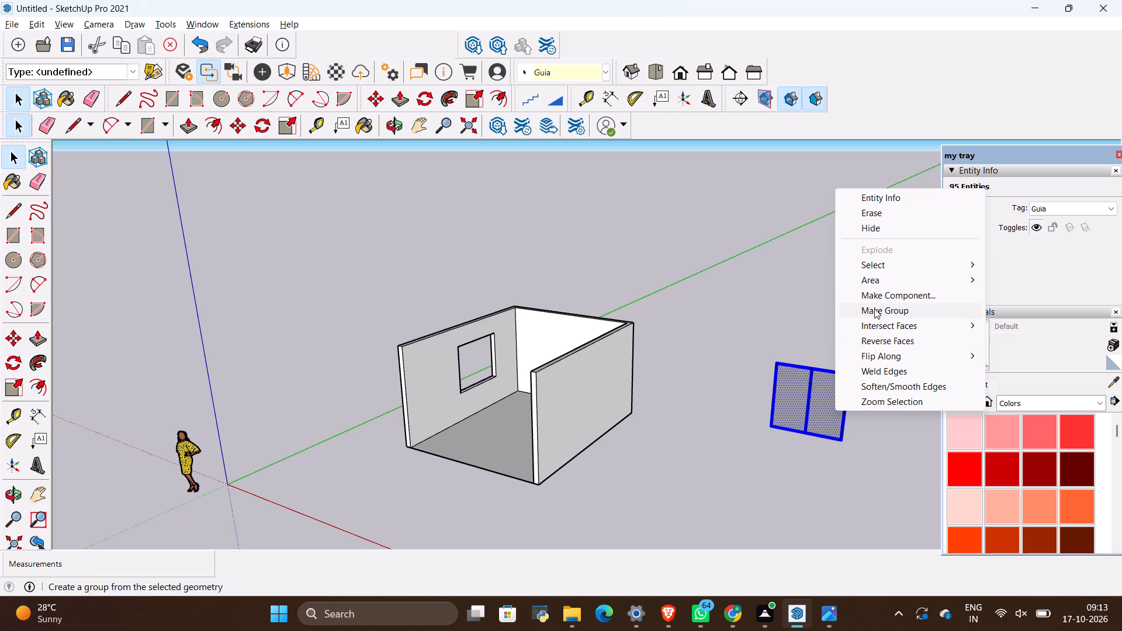
click(875, 315)
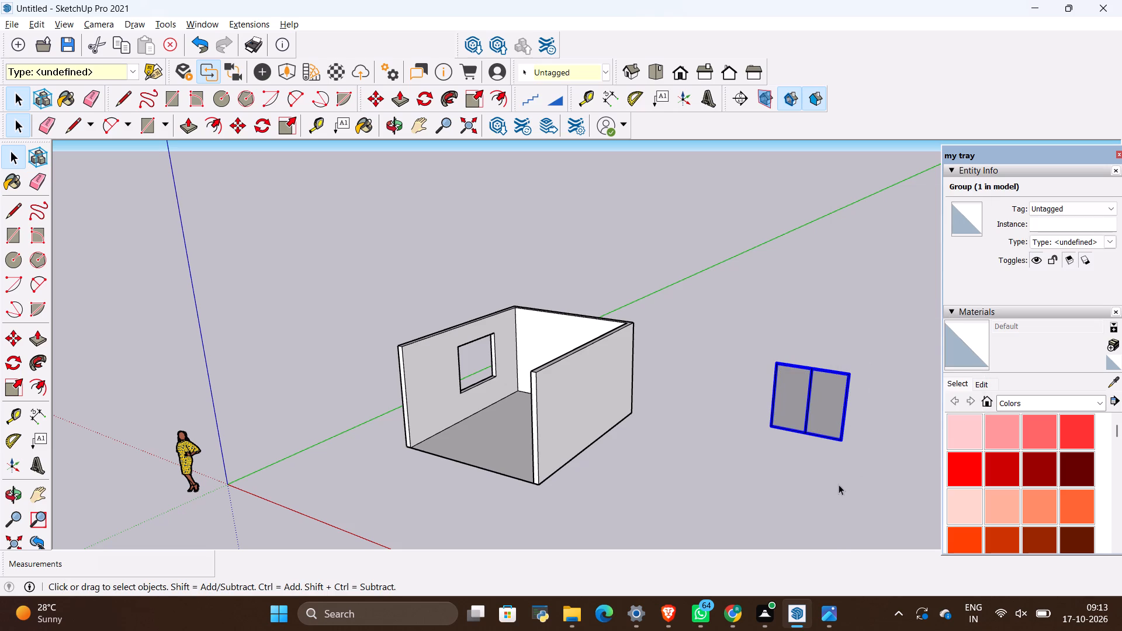
Rotate the window group 90 degrees about the vertical axis so it runs parallel to the room's window wall.
scroll(785, 438, down, 5)
middle_drag(870, 487, 892, 506)
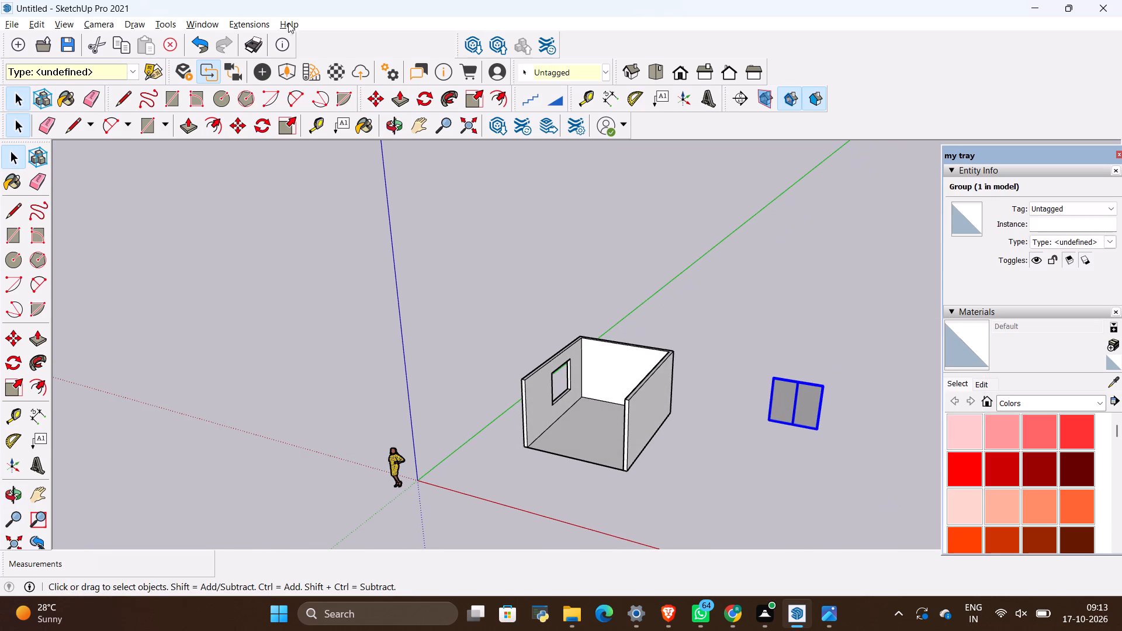
click(413, 99)
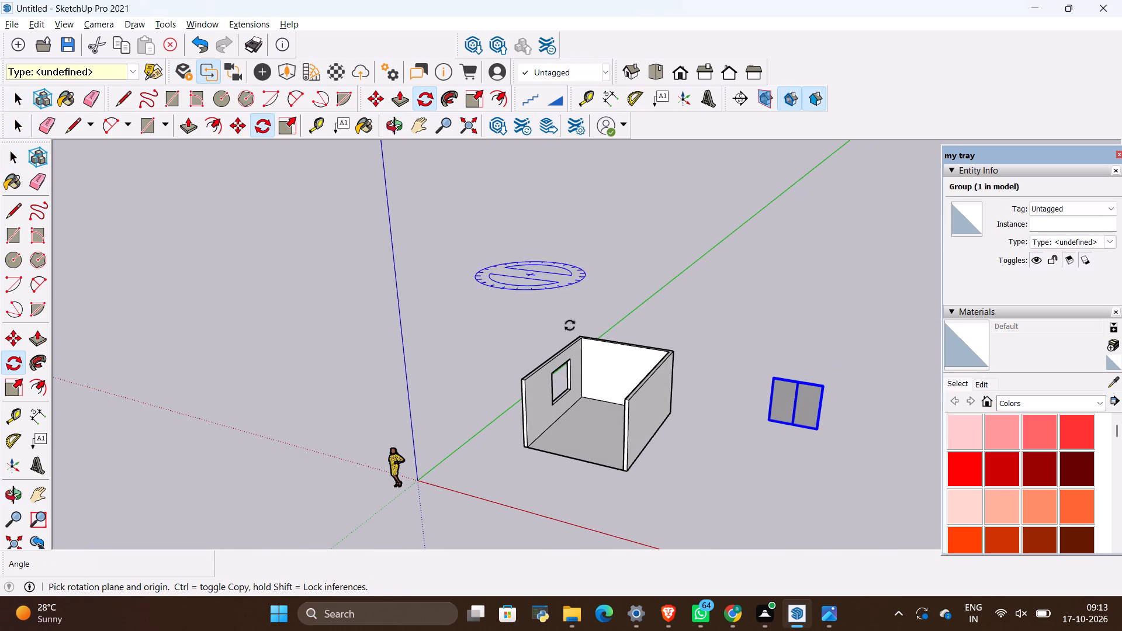
click(724, 433)
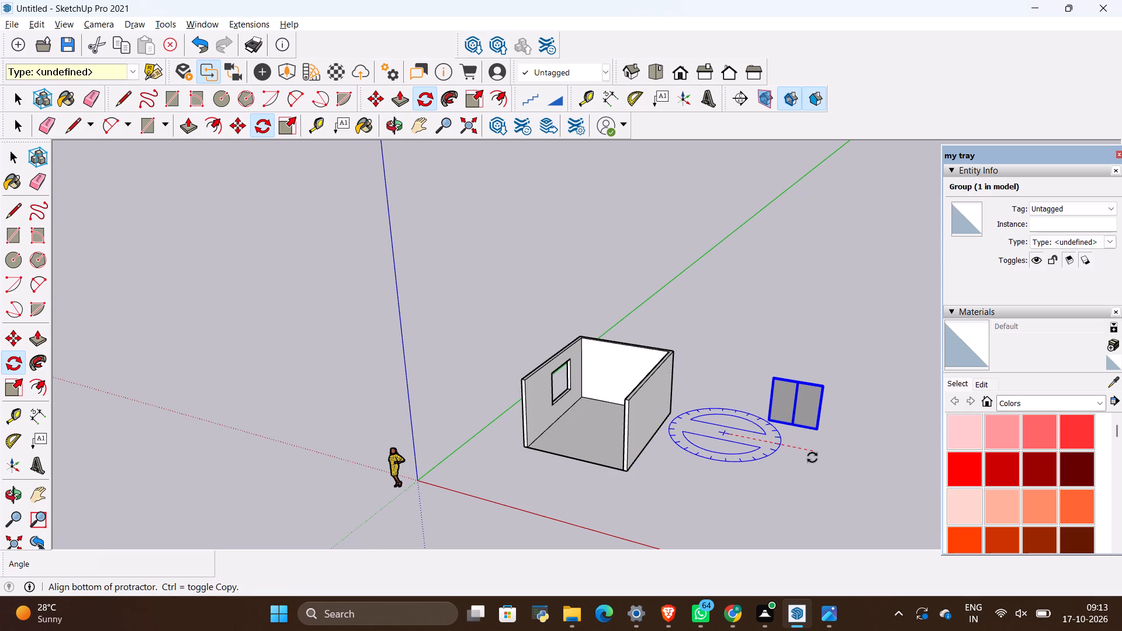
click(812, 457)
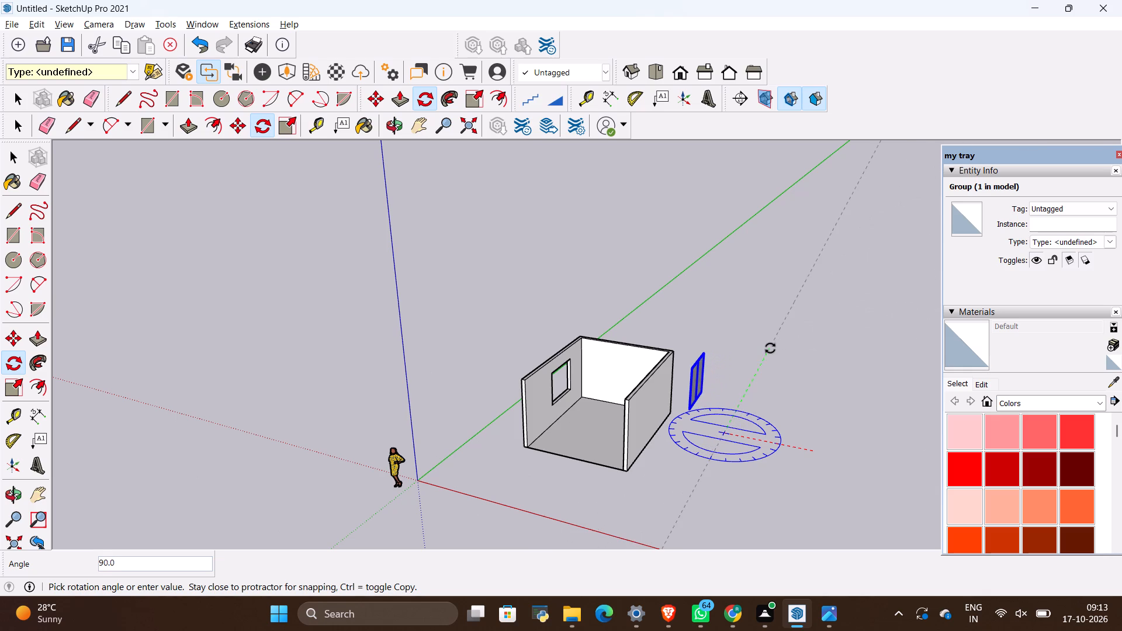
click(770, 348)
key(space)
click(732, 377)
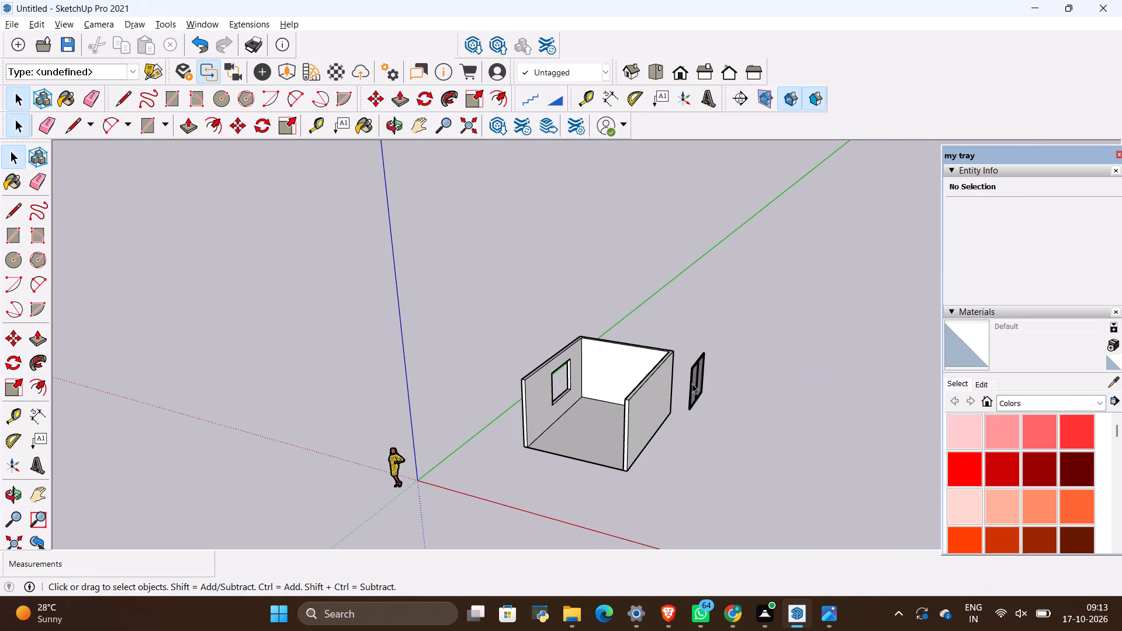
Scale the window group's thickness by 2.00 along its green axis.
click(695, 382)
scroll(693, 421, up, 3)
scroll(683, 353, up, 9)
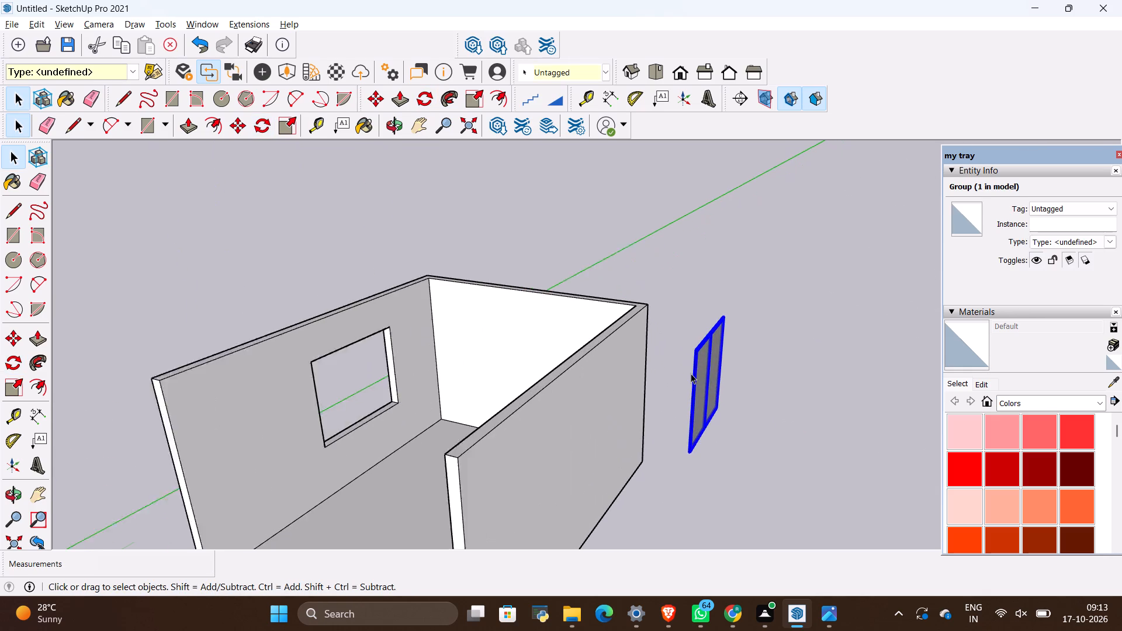
scroll(691, 373, up, 10)
key(s)
scroll(705, 313, up, 3)
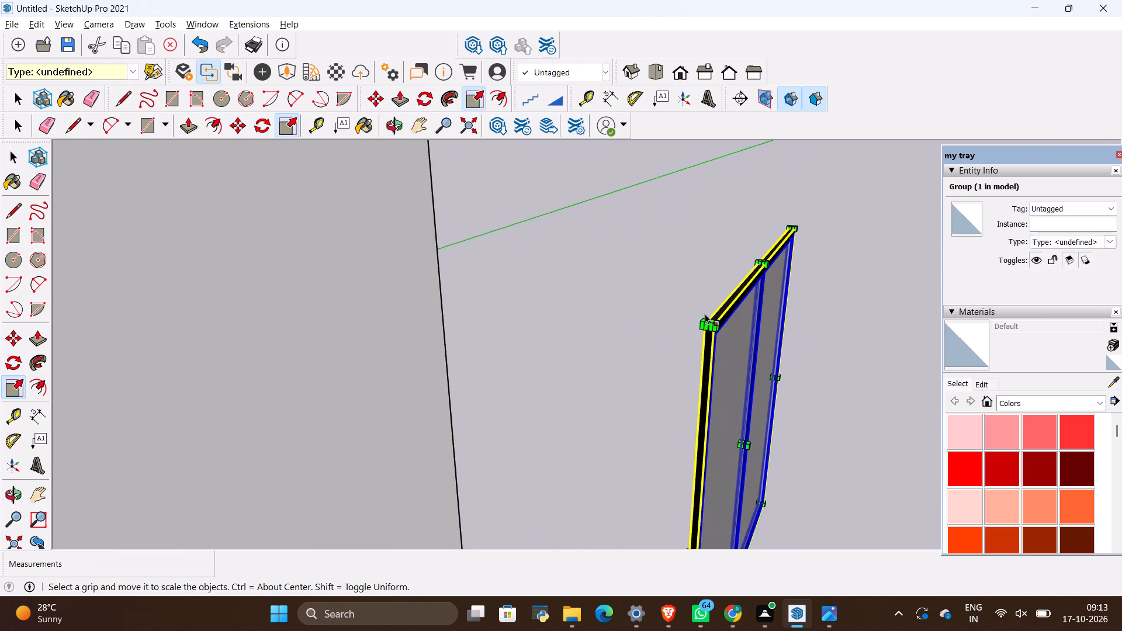
scroll(705, 314, up, 3)
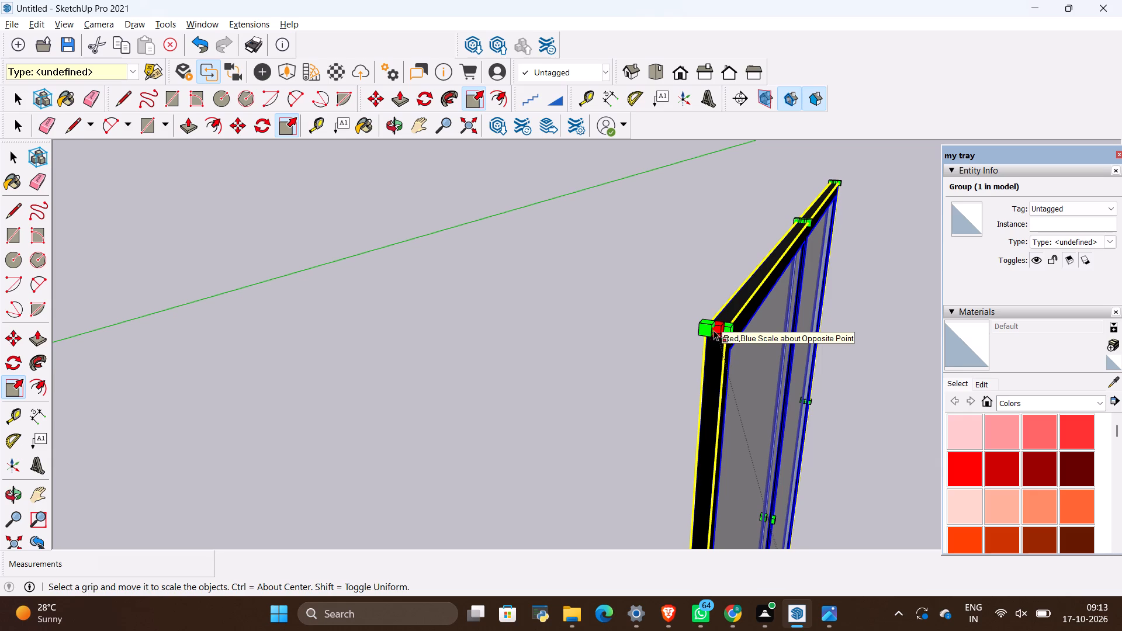
scroll(858, 478, down, 5)
scroll(743, 413, down, 5)
middle_drag(878, 515, 791, 453)
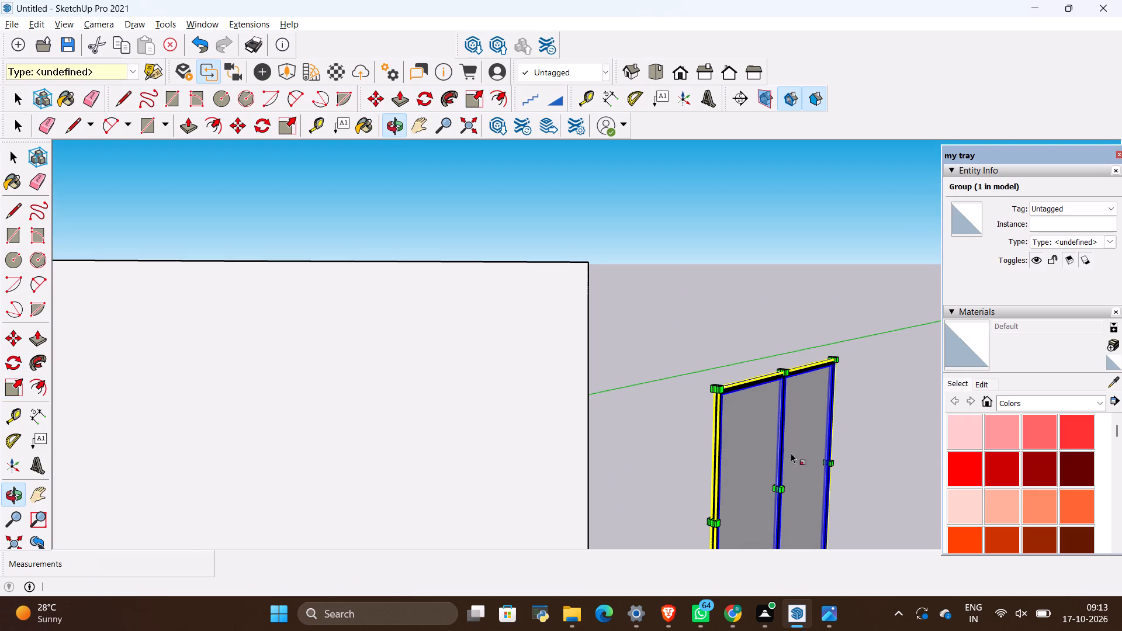
scroll(780, 487, up, 7)
click(780, 487)
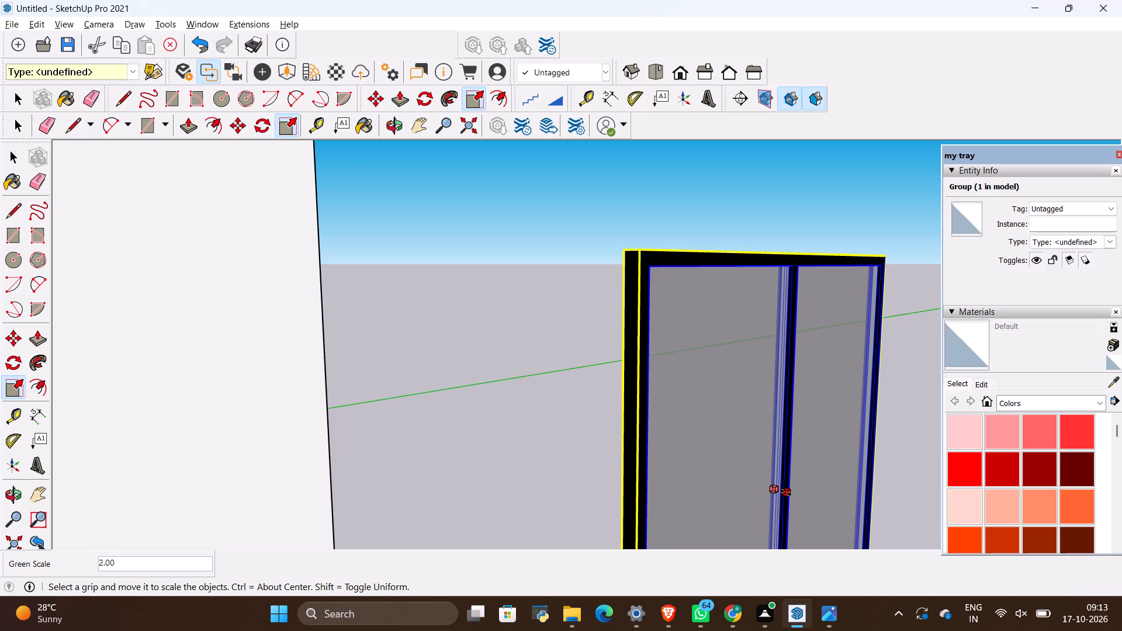
click(786, 493)
Scale the window group's width and height down by about 0.42 and 0.43, keeping its thickness.
click(626, 245)
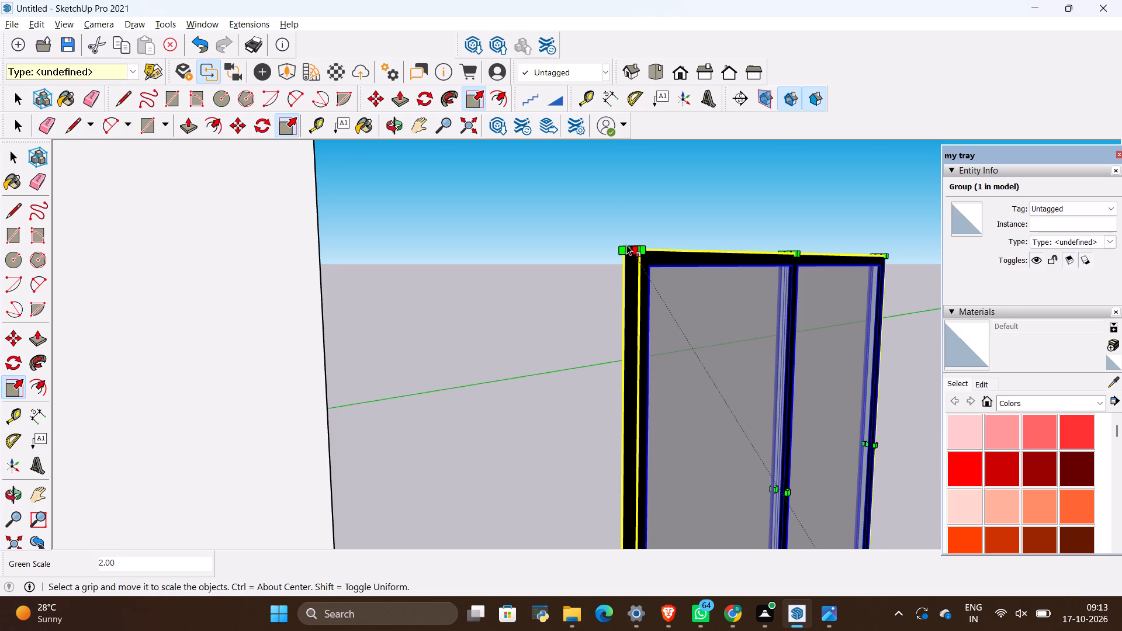
scroll(632, 337, down, 11)
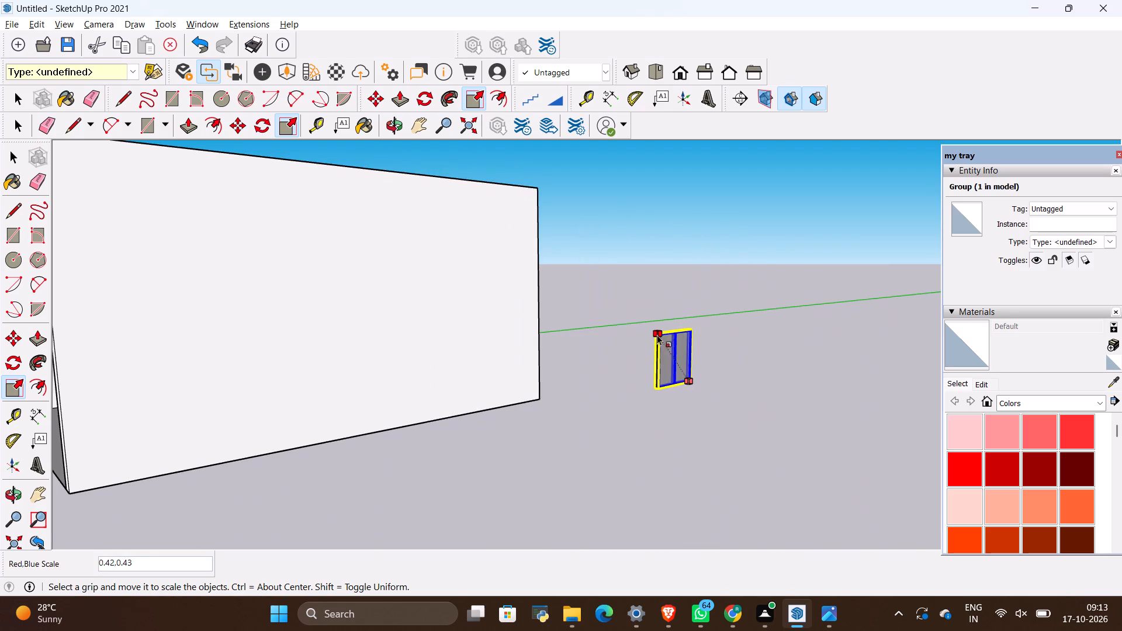
click(659, 333)
key(space)
click(633, 331)
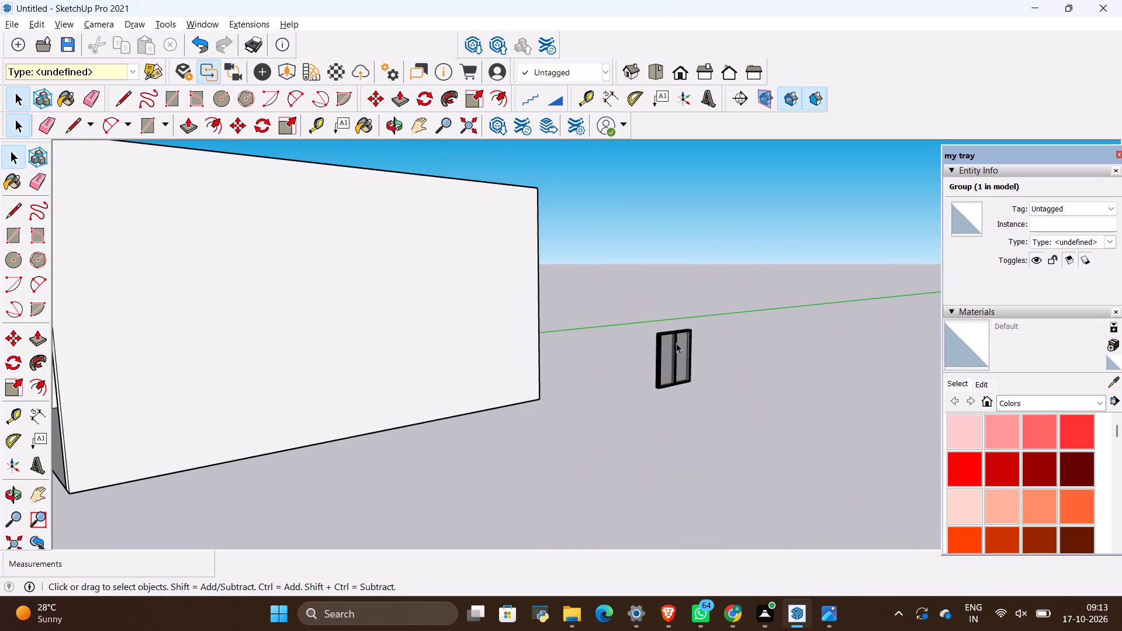
Move the window group by its bottom corner into the wall opening, at the lower corner nearest the room's open side.
click(677, 346)
key(m)
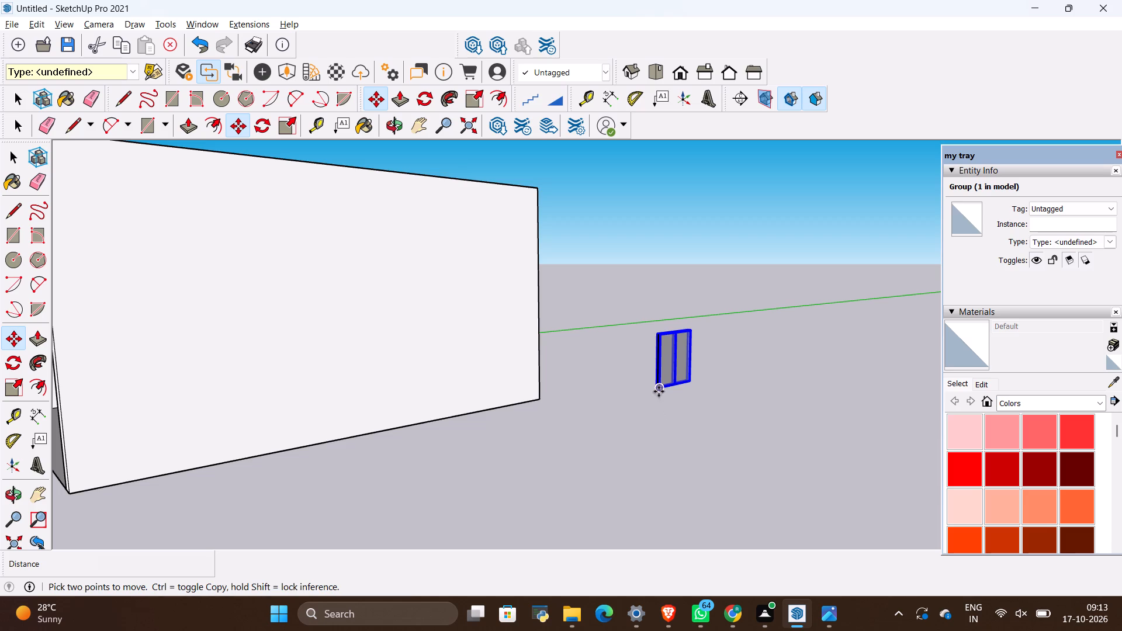
drag(658, 391, 647, 398)
scroll(746, 373, down, 12)
scroll(508, 249, up, 9)
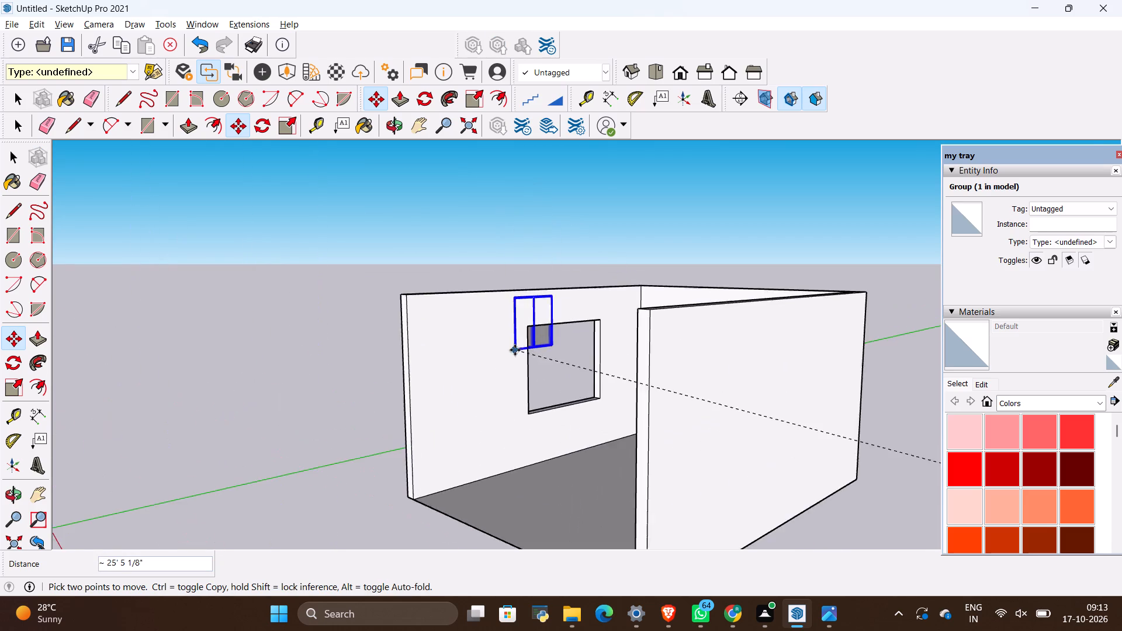
scroll(515, 350, up, 11)
scroll(723, 383, down, 11)
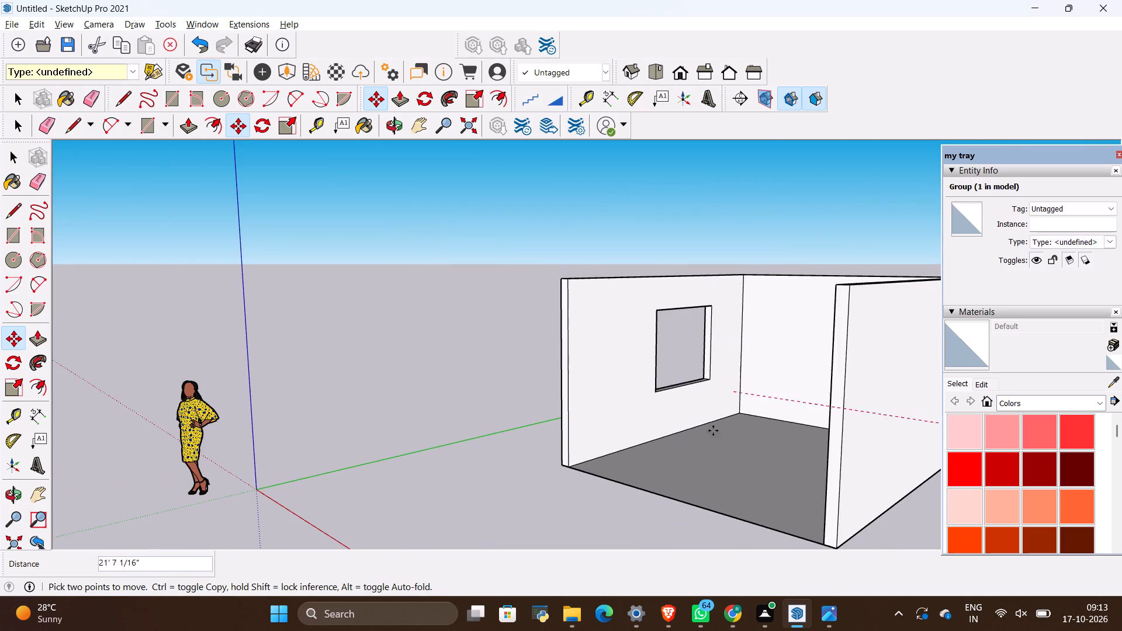
middle_drag(681, 463, 307, 530)
scroll(559, 389, up, 10)
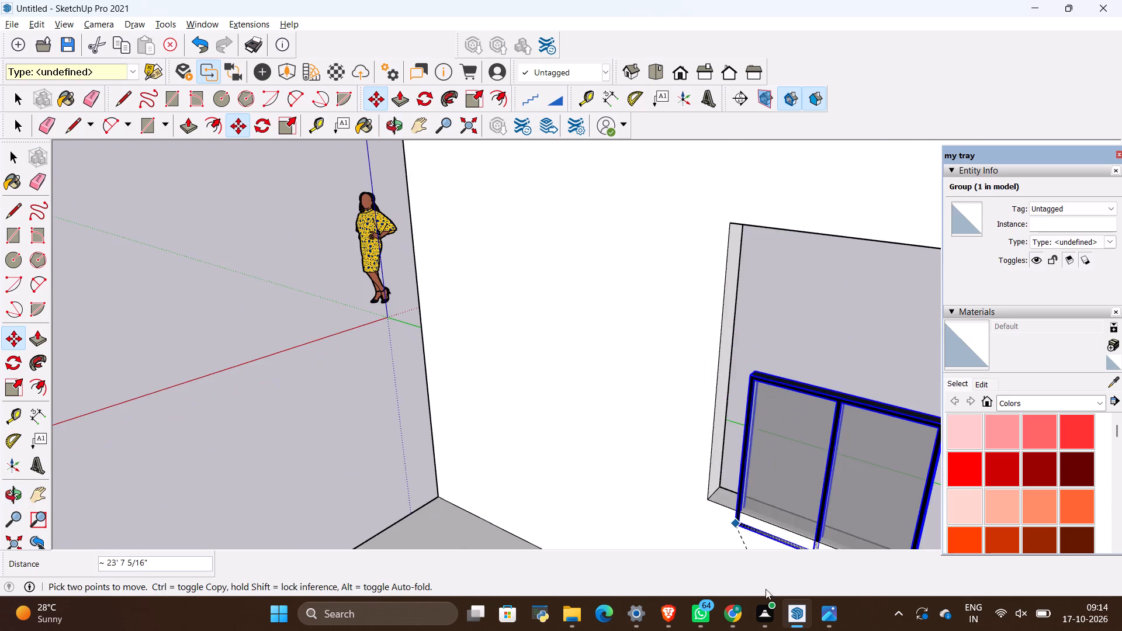
scroll(766, 589, up, 3)
scroll(608, 438, down, 11)
scroll(647, 469, up, 17)
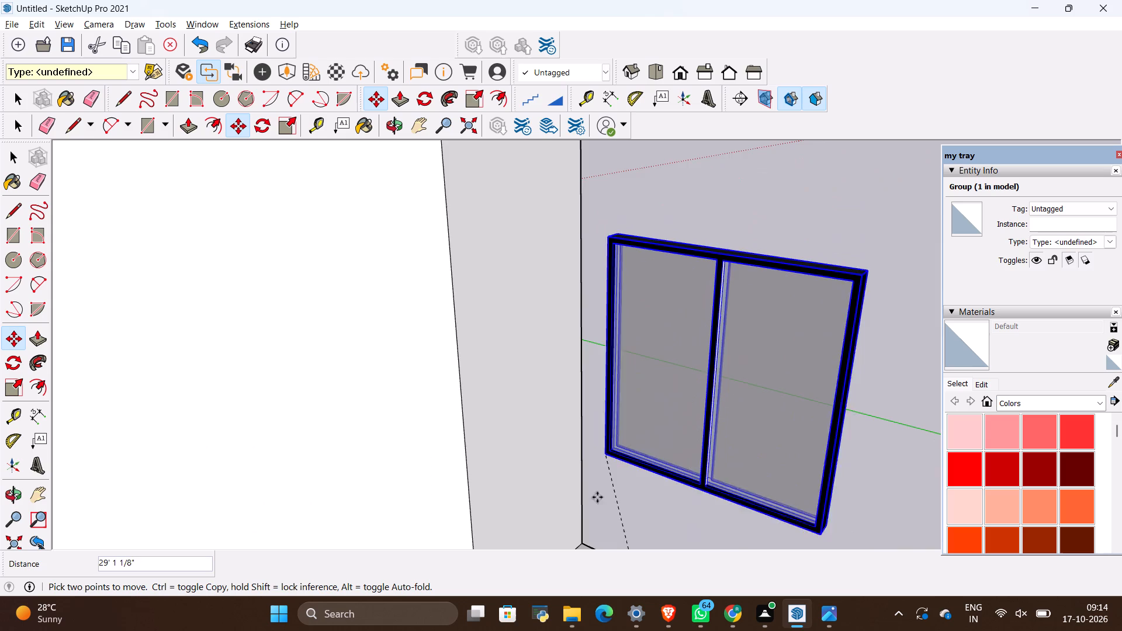
scroll(625, 428, down, 6)
click(597, 473)
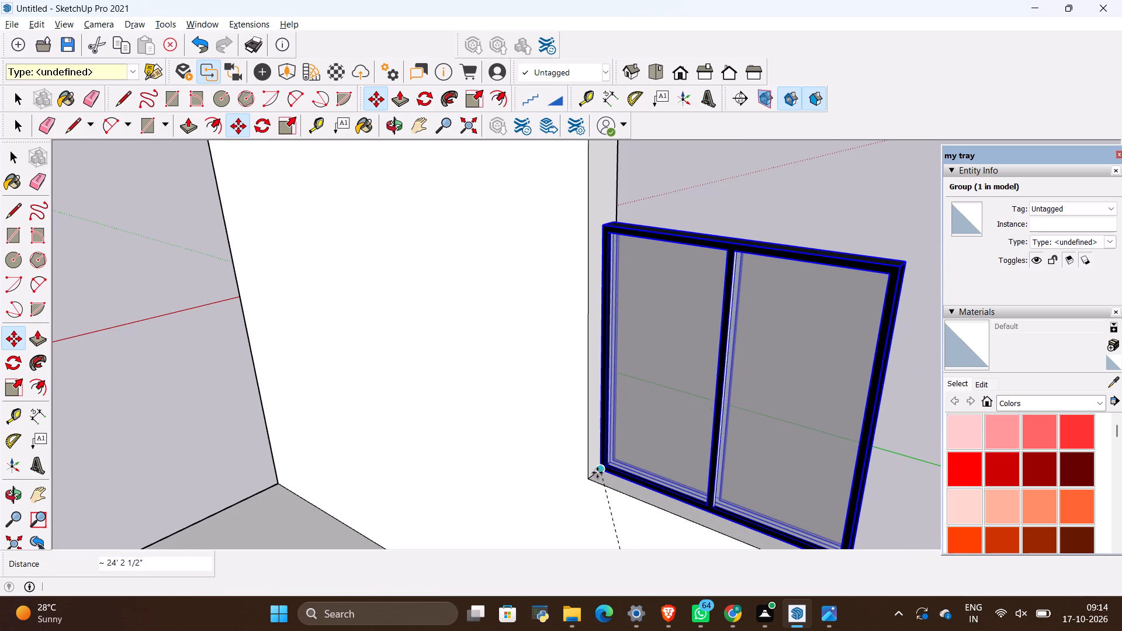
Scale the window group's width and height by about 2.12 and 1.73, up to the opening's opposite top corner, to fill it.
scroll(548, 473, down, 11)
scroll(659, 409, up, 5)
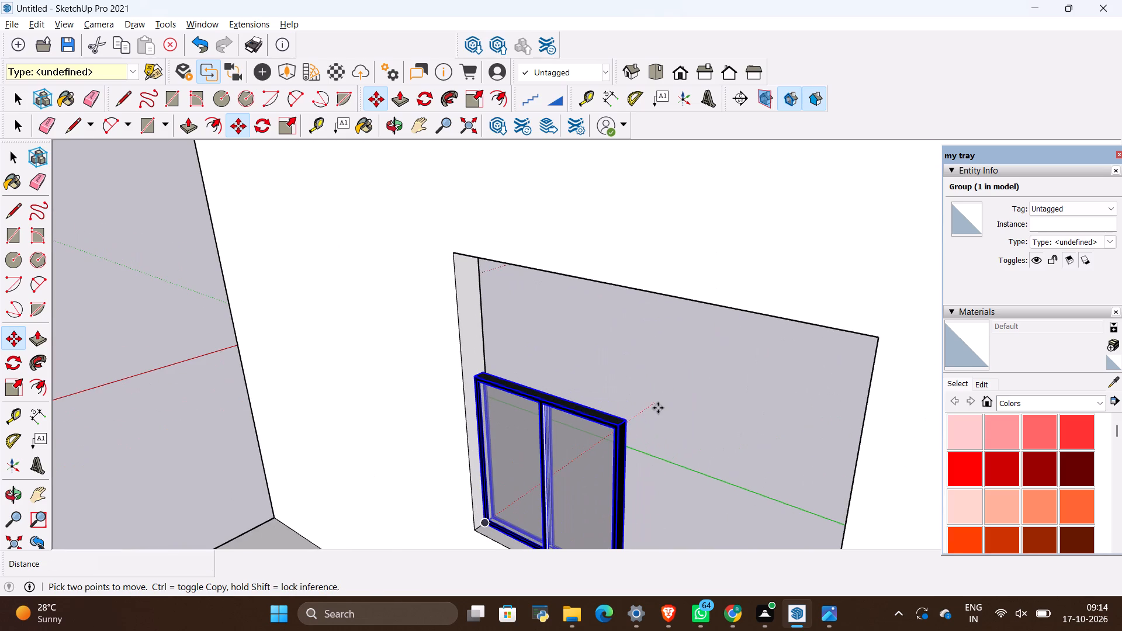
key(s)
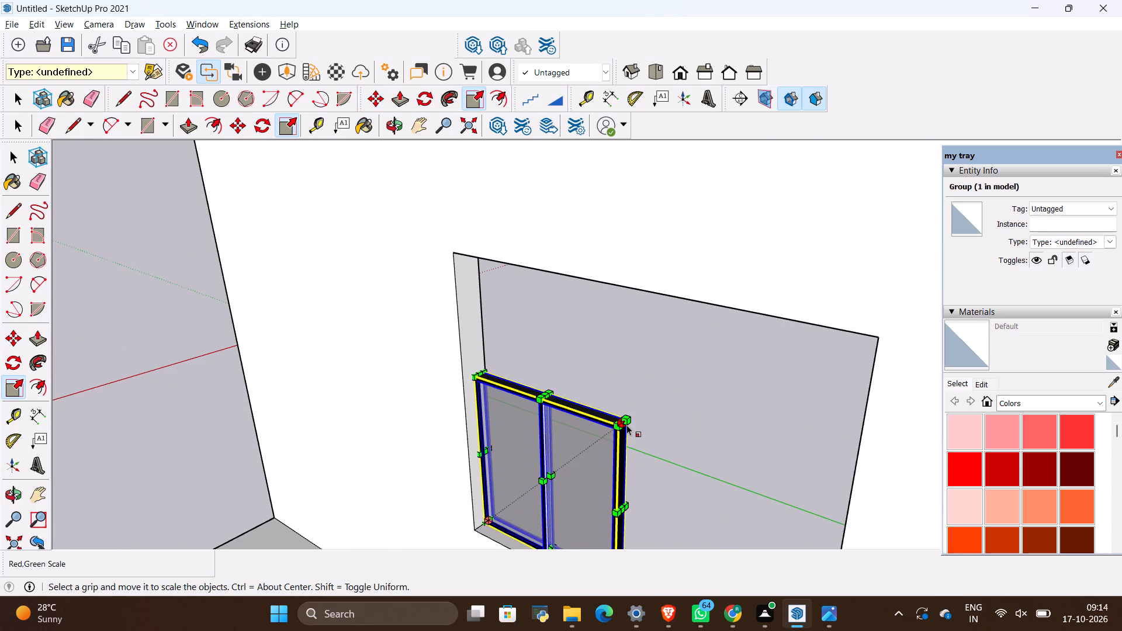
click(626, 425)
click(879, 335)
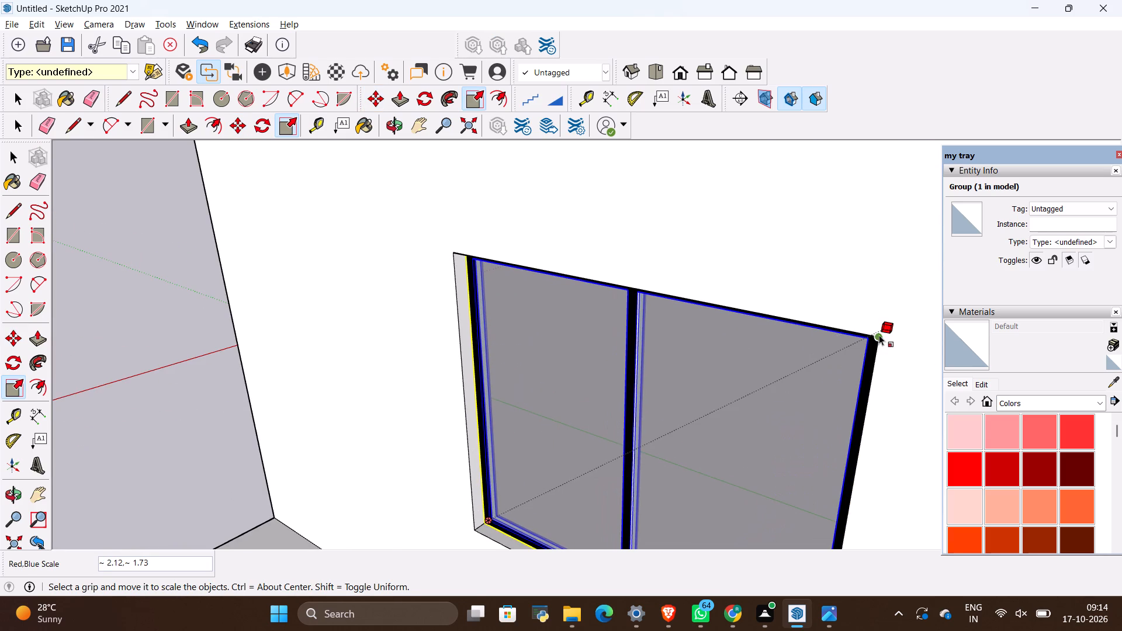
key(space)
click(848, 292)
Examine the fitted window from above and inside the room, comparing the room with the bedroom reference photo.
scroll(728, 287, down, 10)
scroll(409, 306, down, 2)
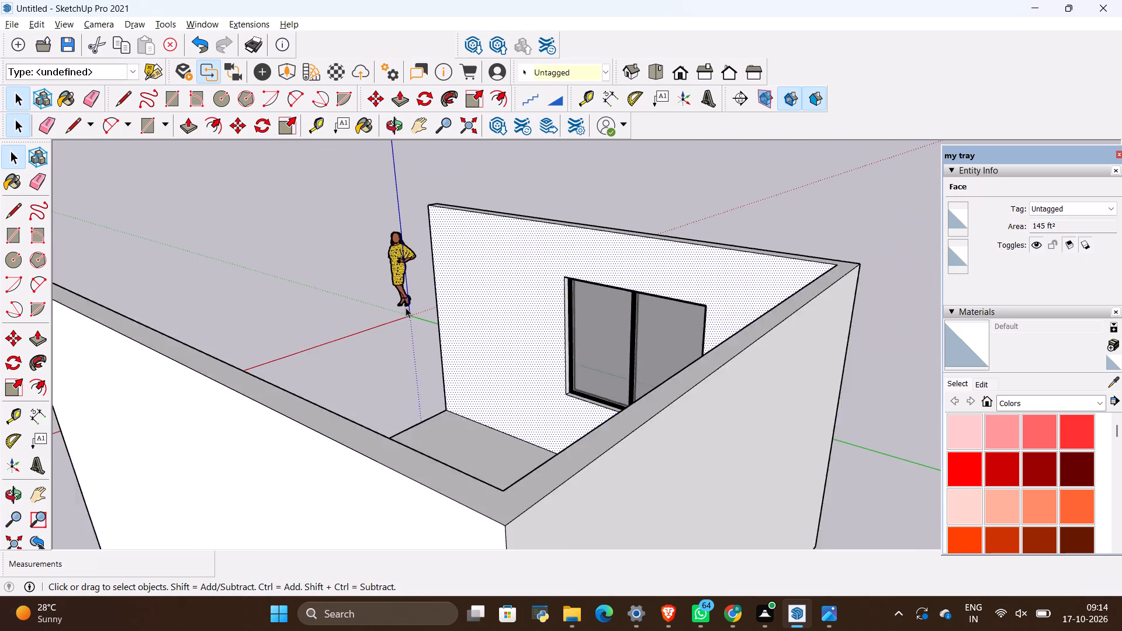
scroll(406, 307, down, 2)
middle_drag(475, 435, 787, 437)
scroll(586, 281, up, 5)
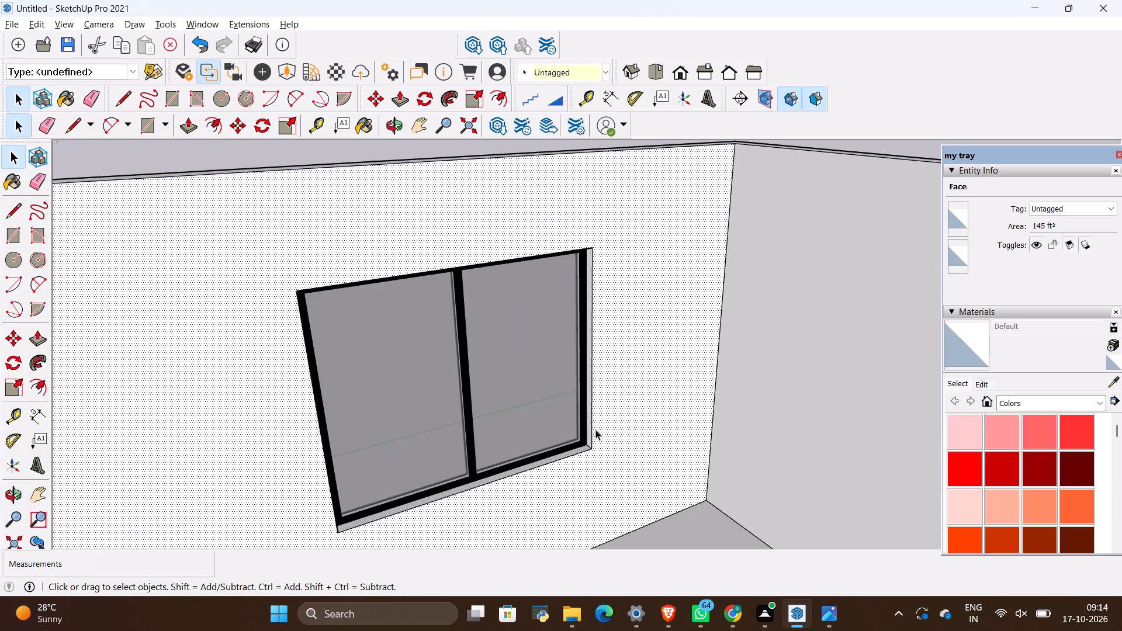
scroll(595, 429, up, 4)
middle_drag(573, 443, 701, 379)
scroll(590, 344, down, 4)
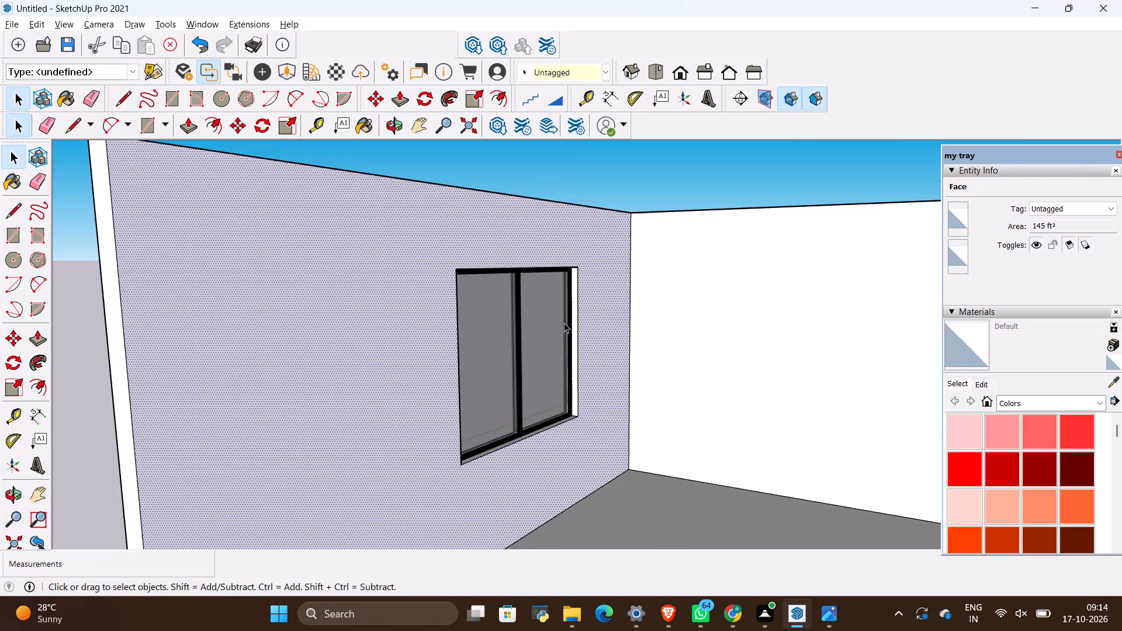
scroll(564, 323, down, 7)
middle_drag(529, 425, 545, 448)
key(alt+Tab)
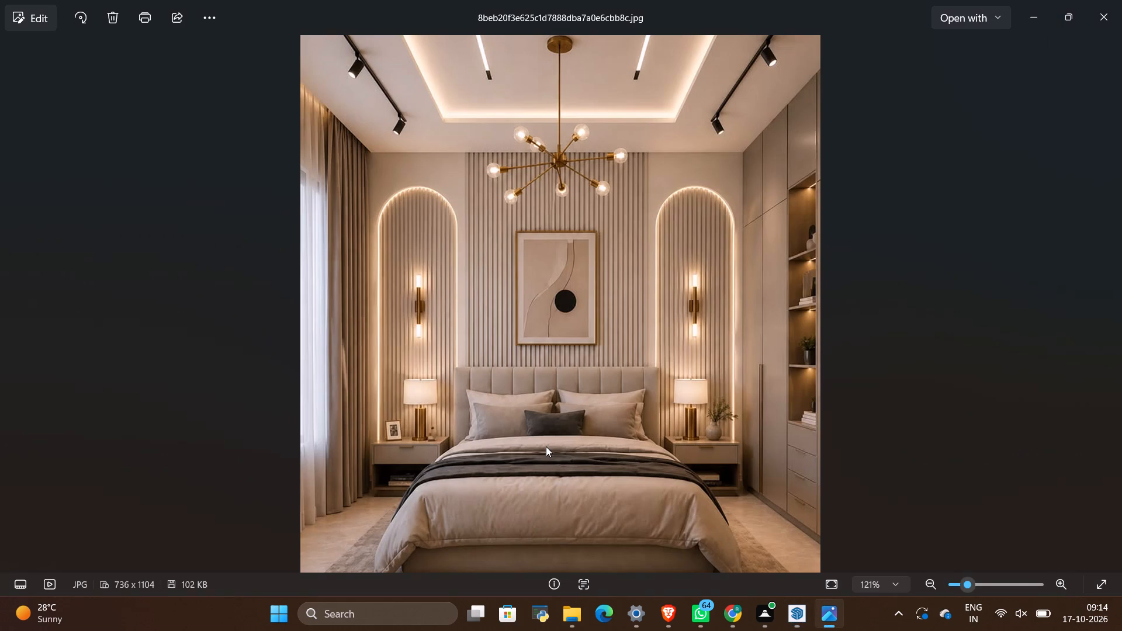
key(alt+Tab)
scroll(534, 440, down, 5)
scroll(567, 434, up, 5)
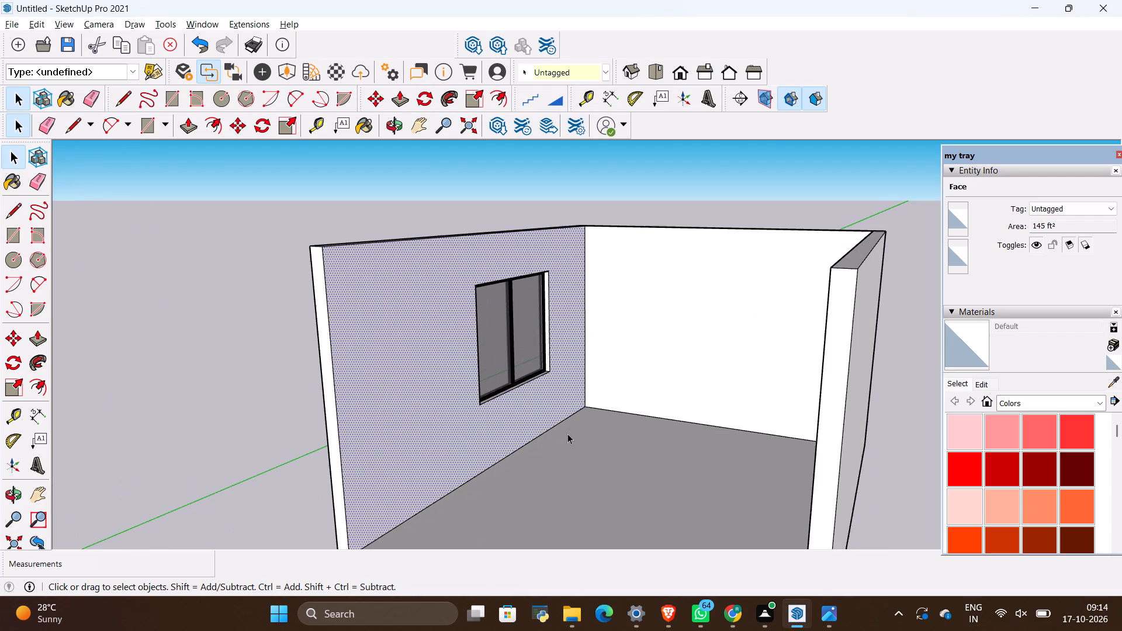
key(alt+Tab)
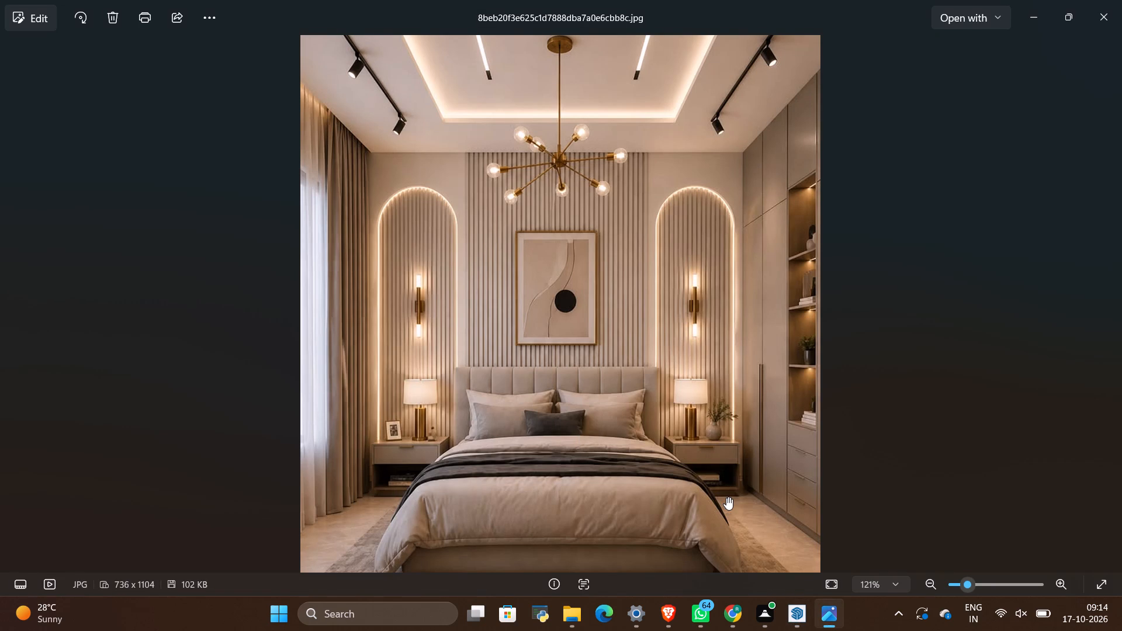
key(alt+Tab)
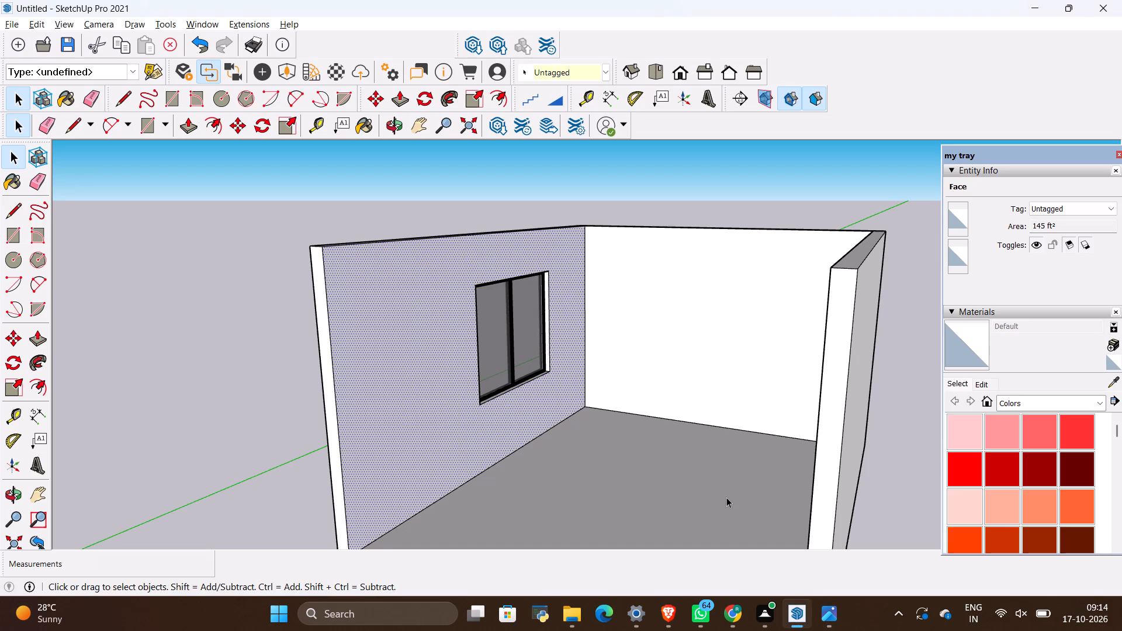
key(alt+Tab)
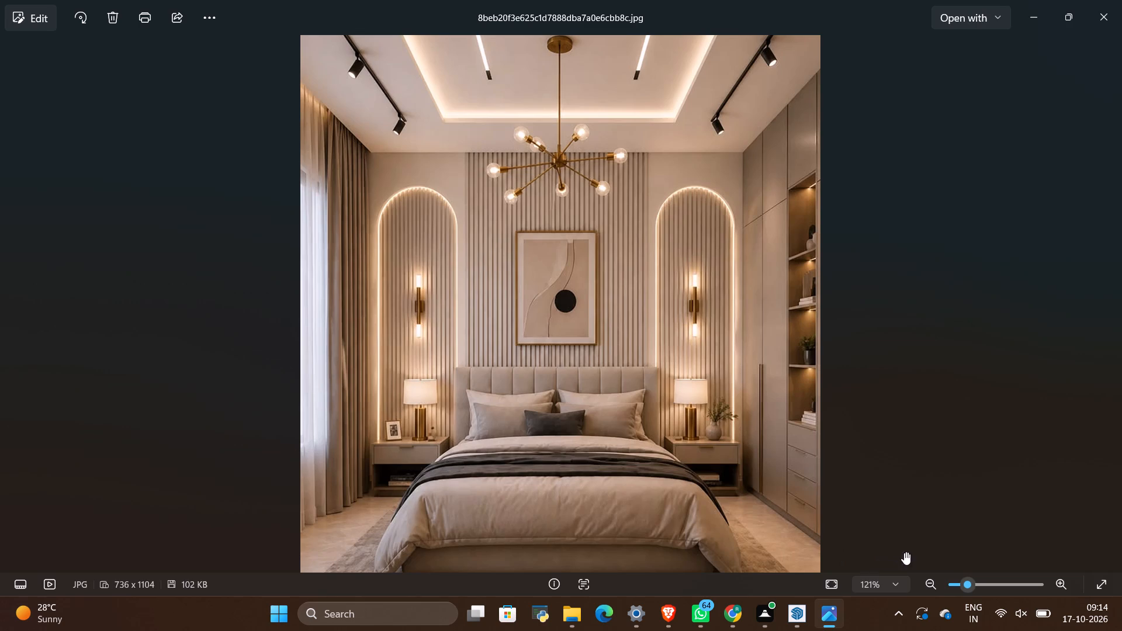
key(alt+Tab)
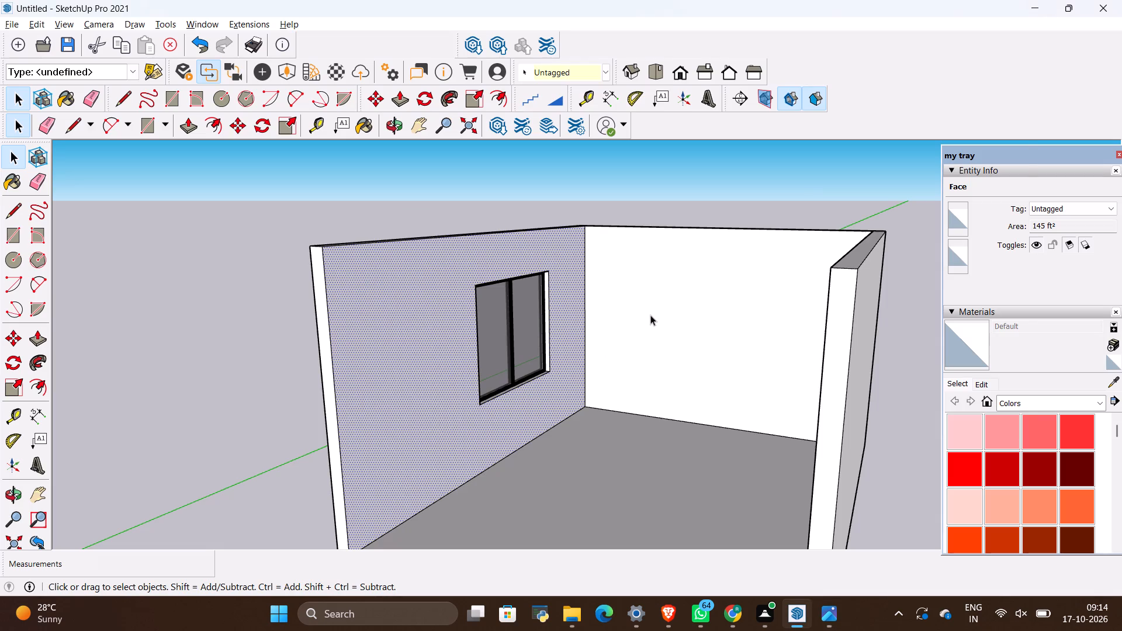
key(alt+Tab)
key(alt+Tab)
Import the Group_55 curtain model from the ALL 3D WAREHOUSE ITEMS folder and place it on the ground outside the room.
click(8, 16)
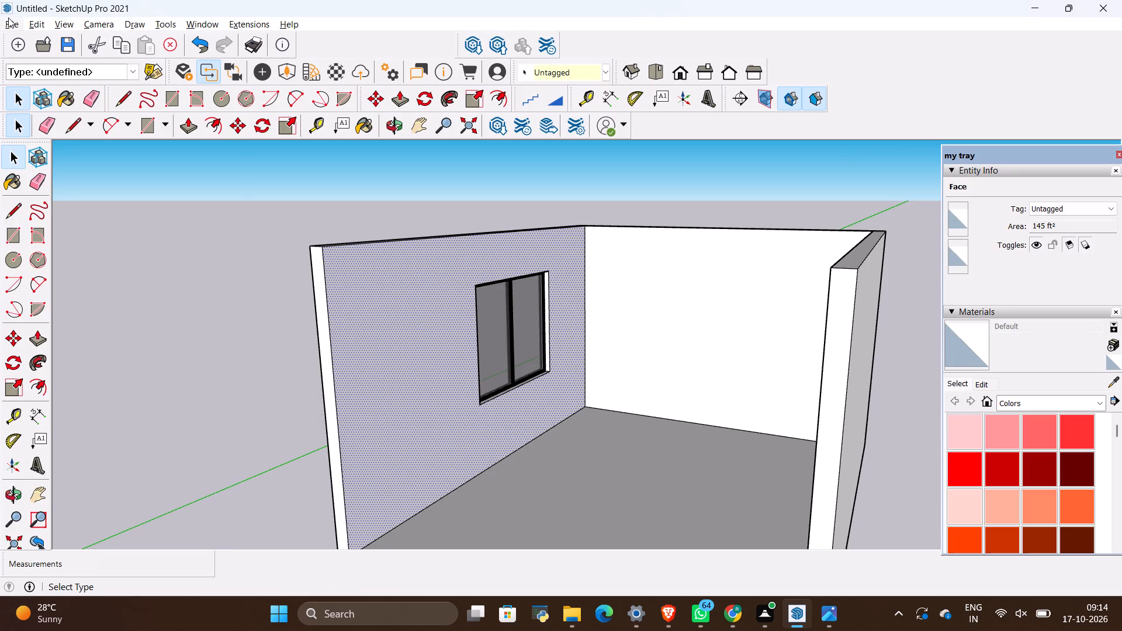
click(8, 18)
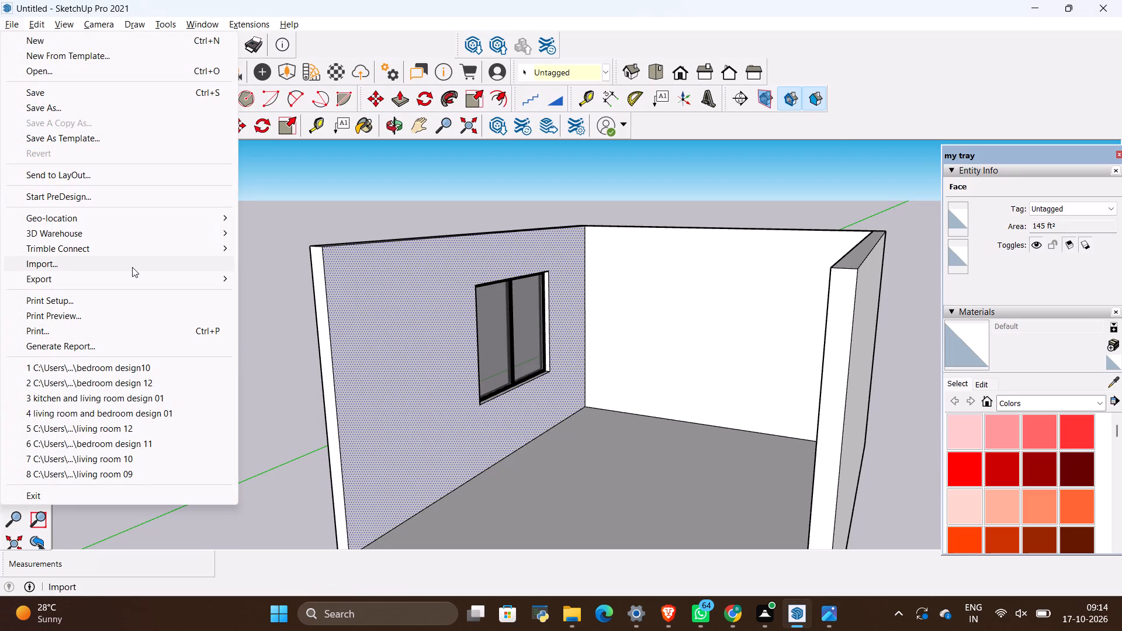
click(132, 267)
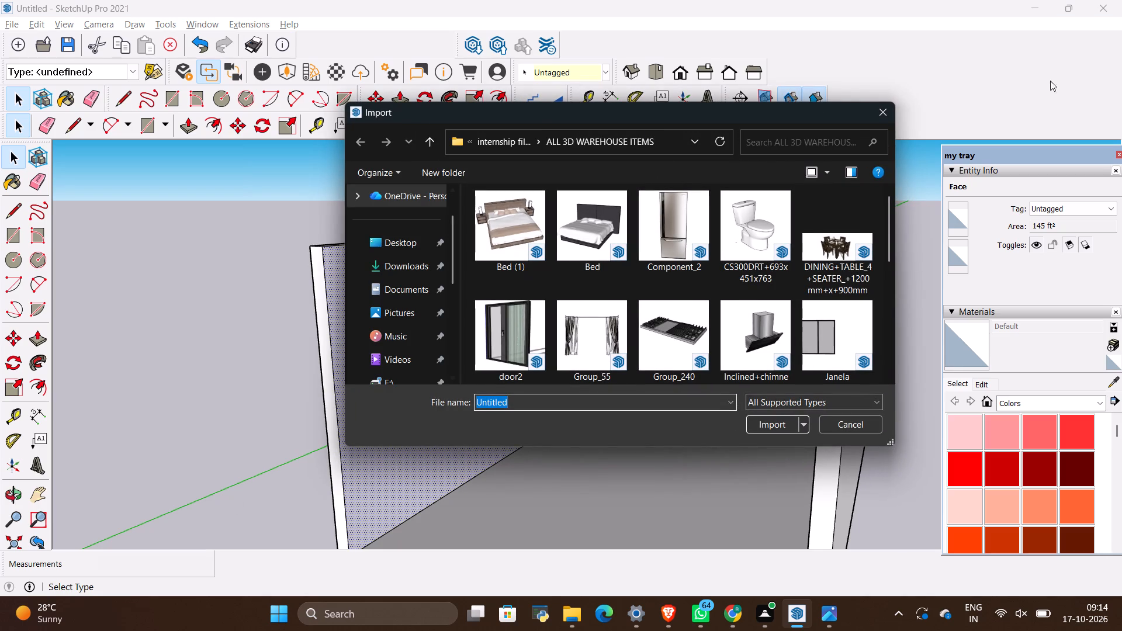
click(570, 351)
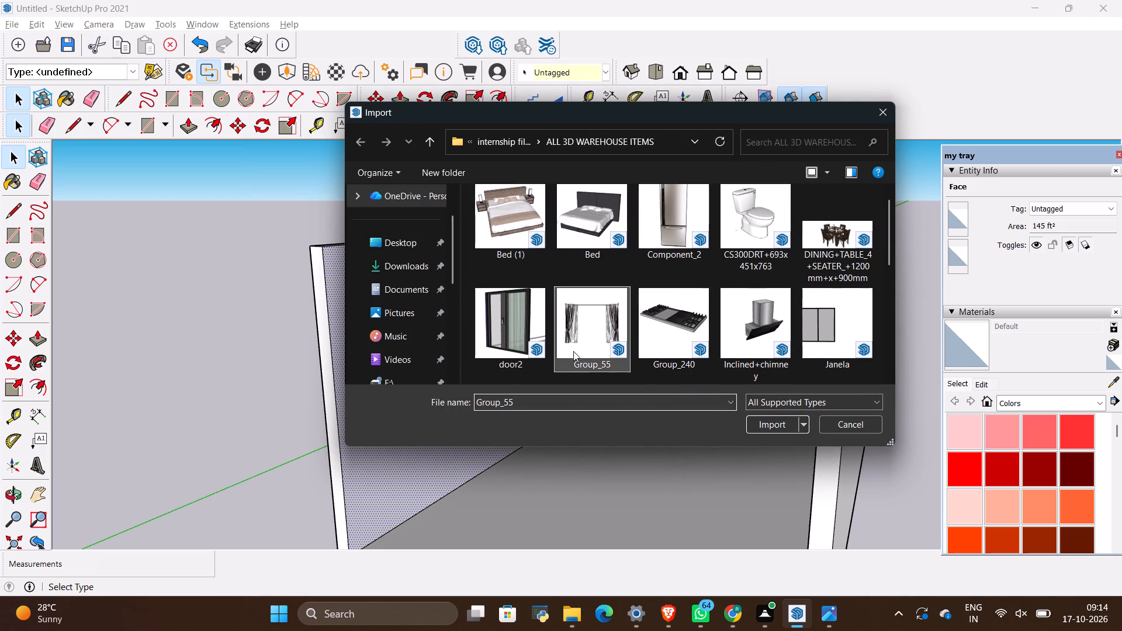
click(776, 432)
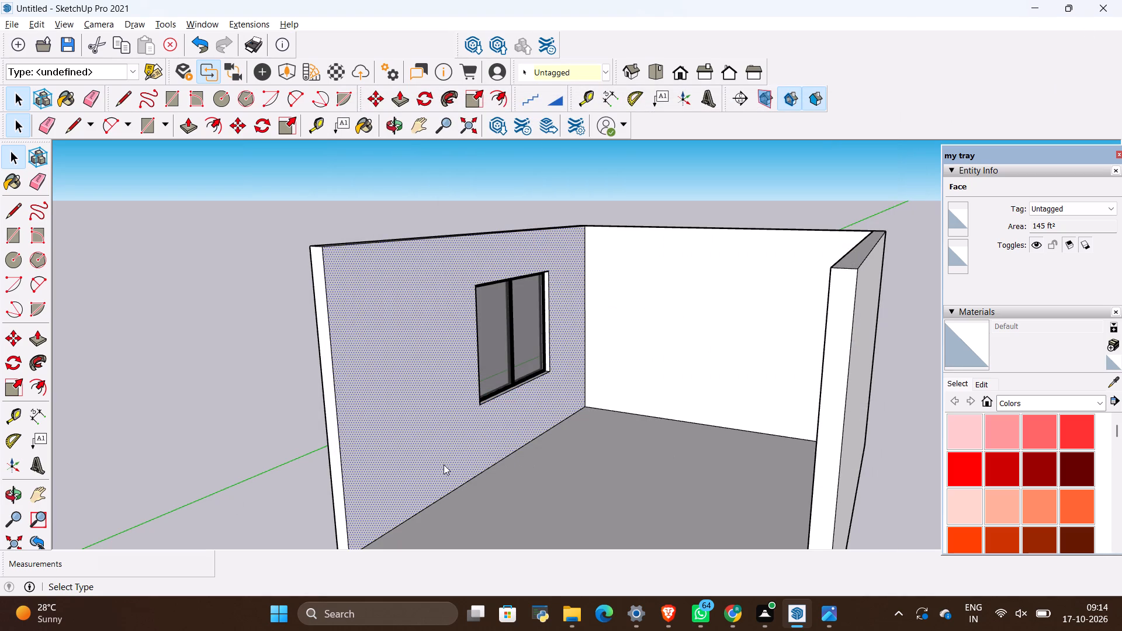
scroll(437, 463, down, 4)
scroll(44, 323, down, 4)
scroll(94, 301, down, 5)
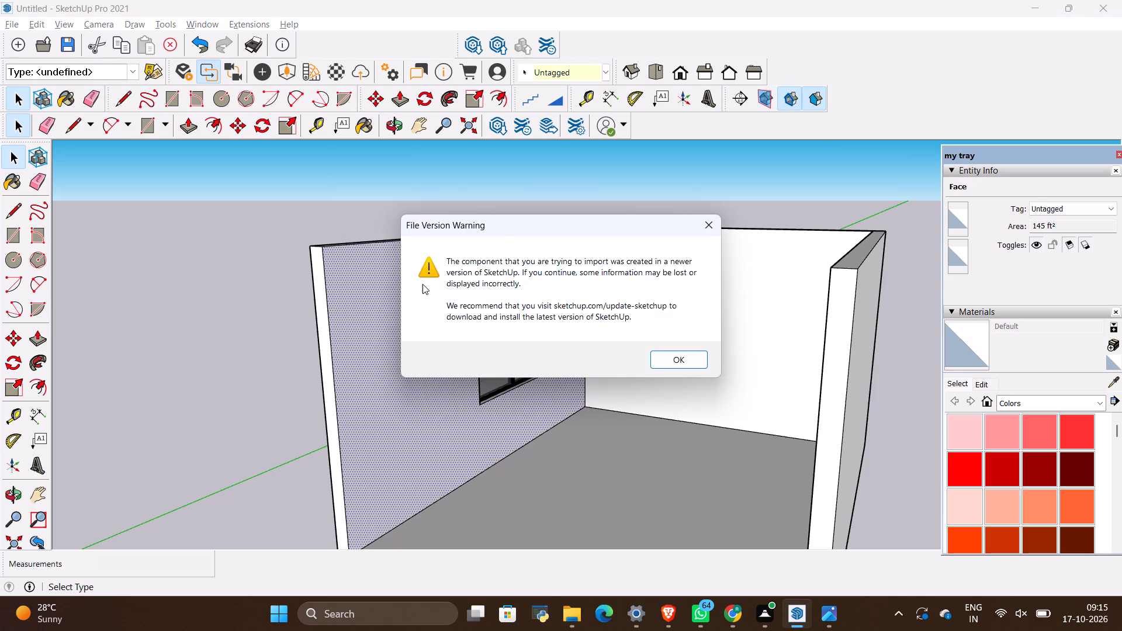
click(687, 366)
scroll(496, 363, down, 10)
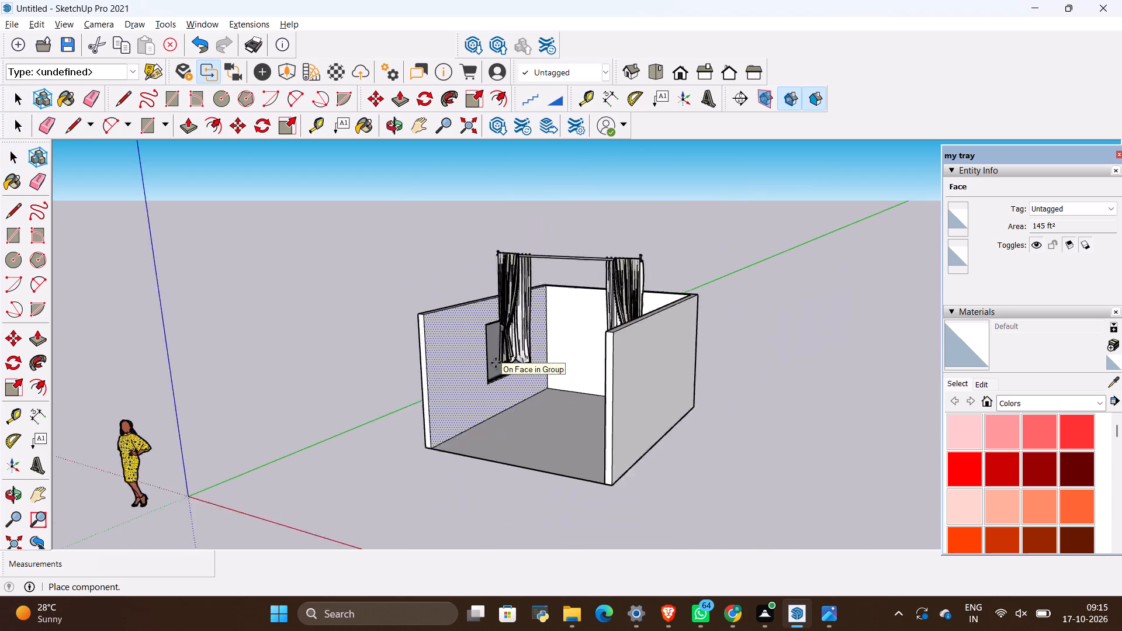
scroll(496, 363, down, 2)
click(694, 422)
click(619, 479)
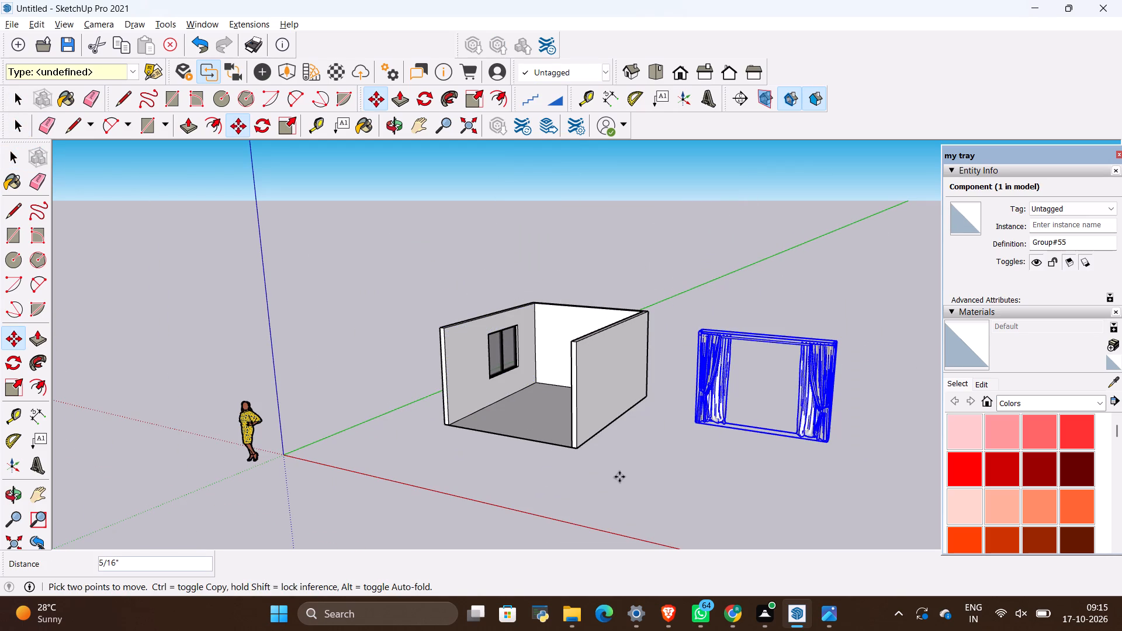
click(612, 464)
key(space)
click(670, 461)
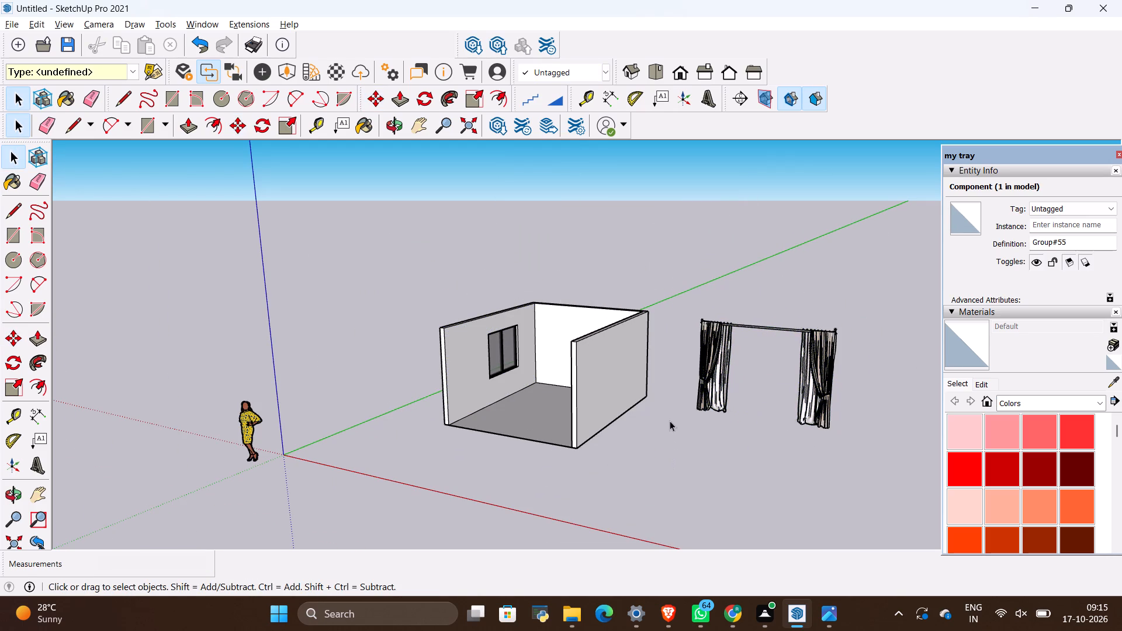
Rotate the curtain component about the vertical axis until it runs parallel to the window wall.
click(710, 378)
click(422, 95)
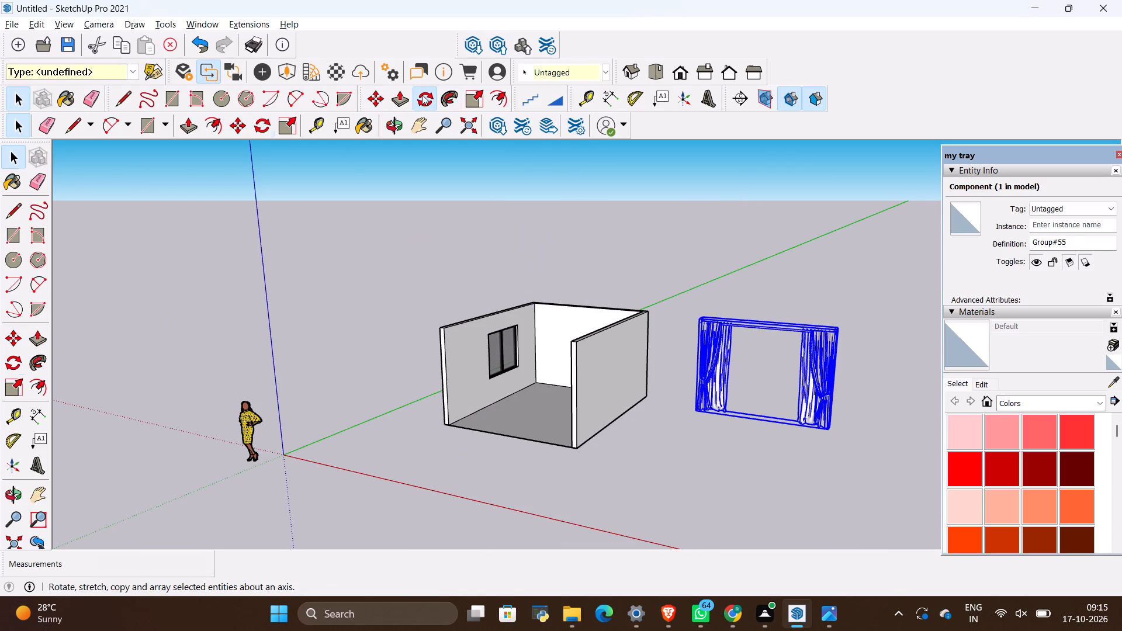
click(660, 429)
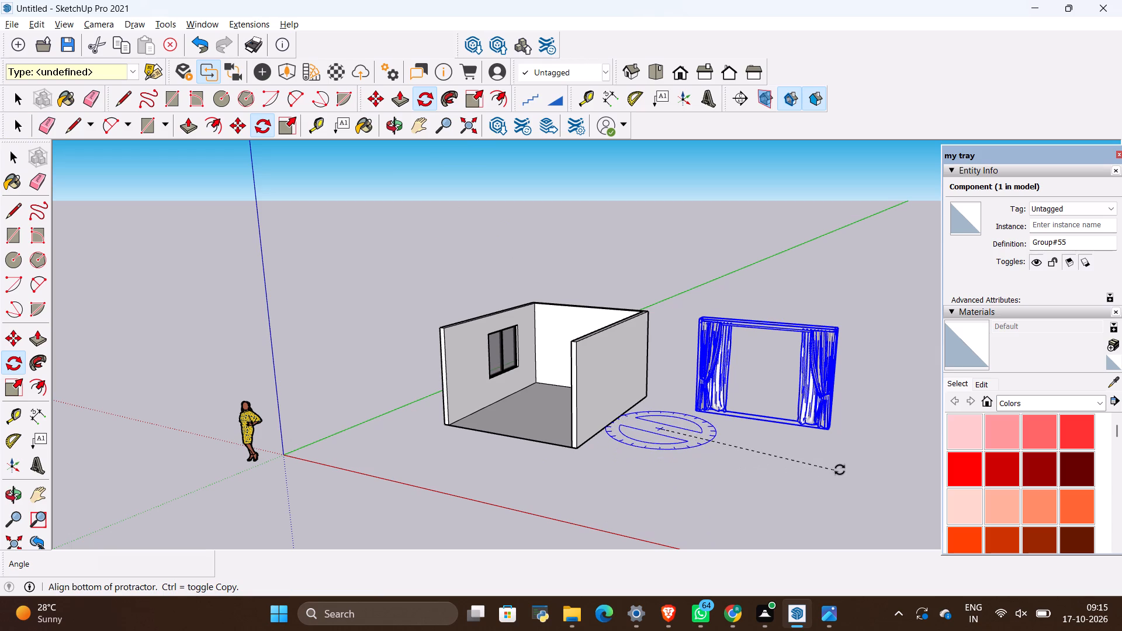
click(844, 464)
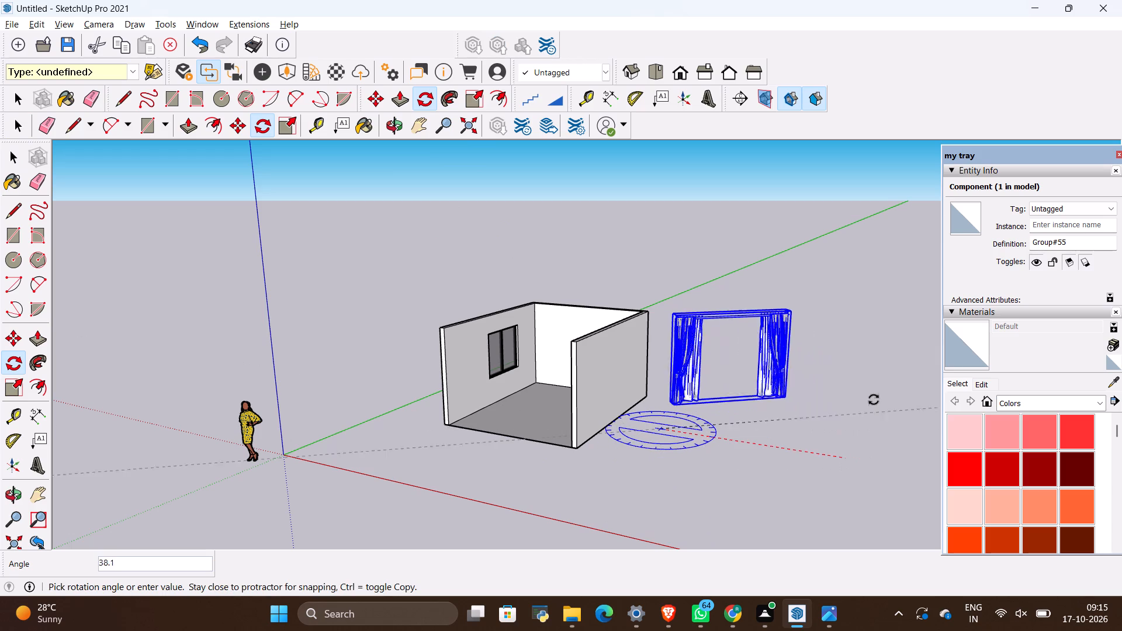
click(754, 349)
key(space)
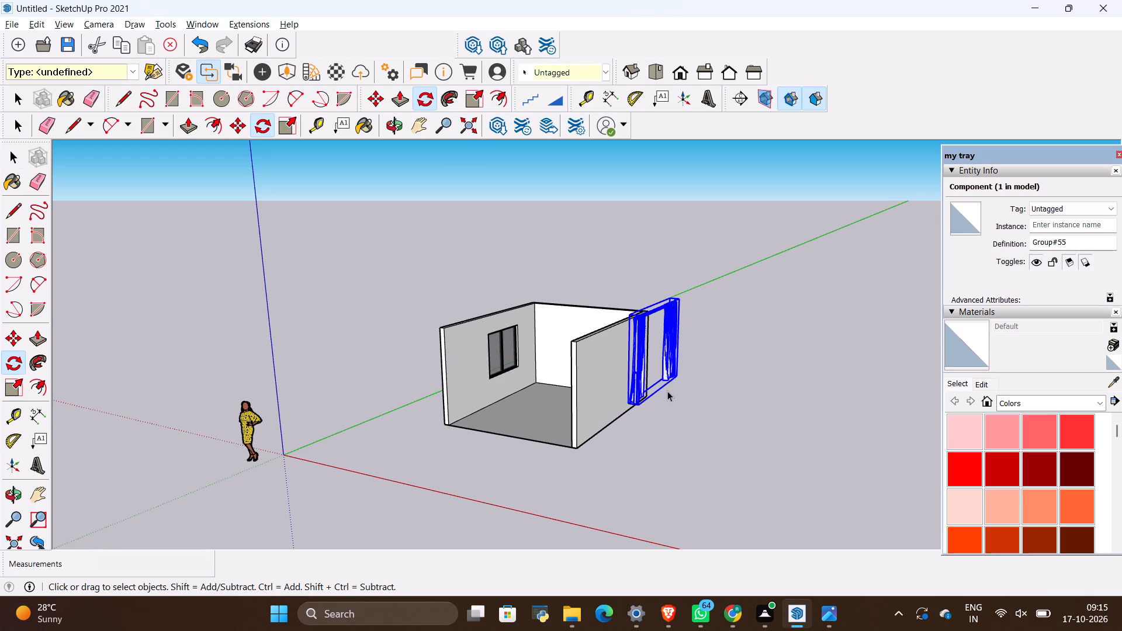
Move the curtain component by its bottom corner to the inner floor corner of the window wall at the room's open end.
click(671, 363)
key(m)
scroll(619, 439, up, 2)
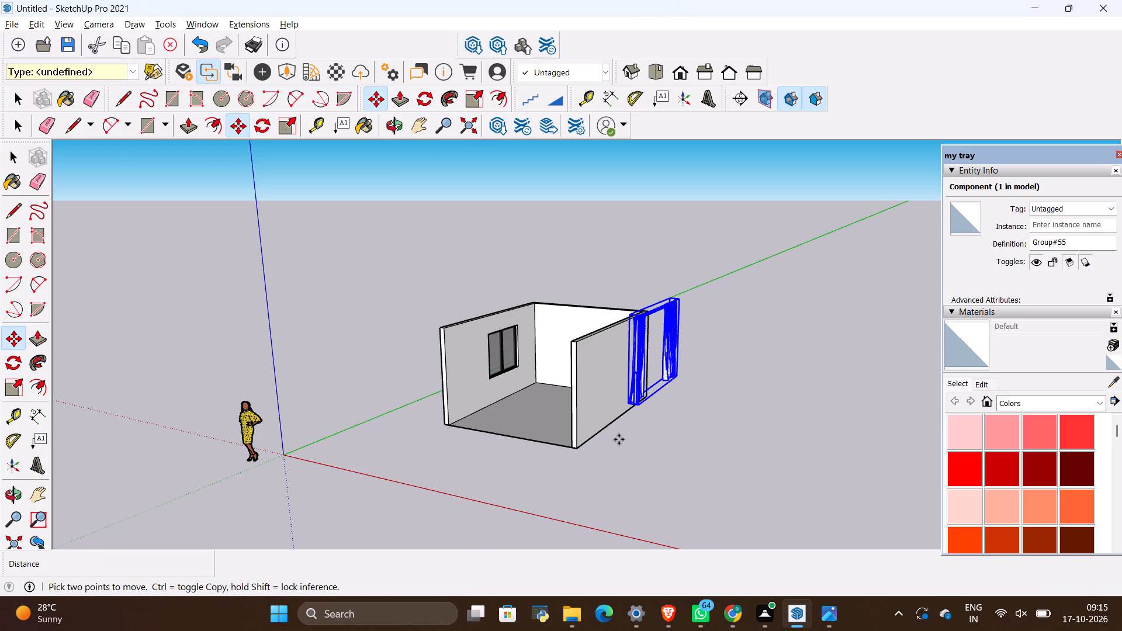
scroll(619, 439, up, 13)
click(635, 390)
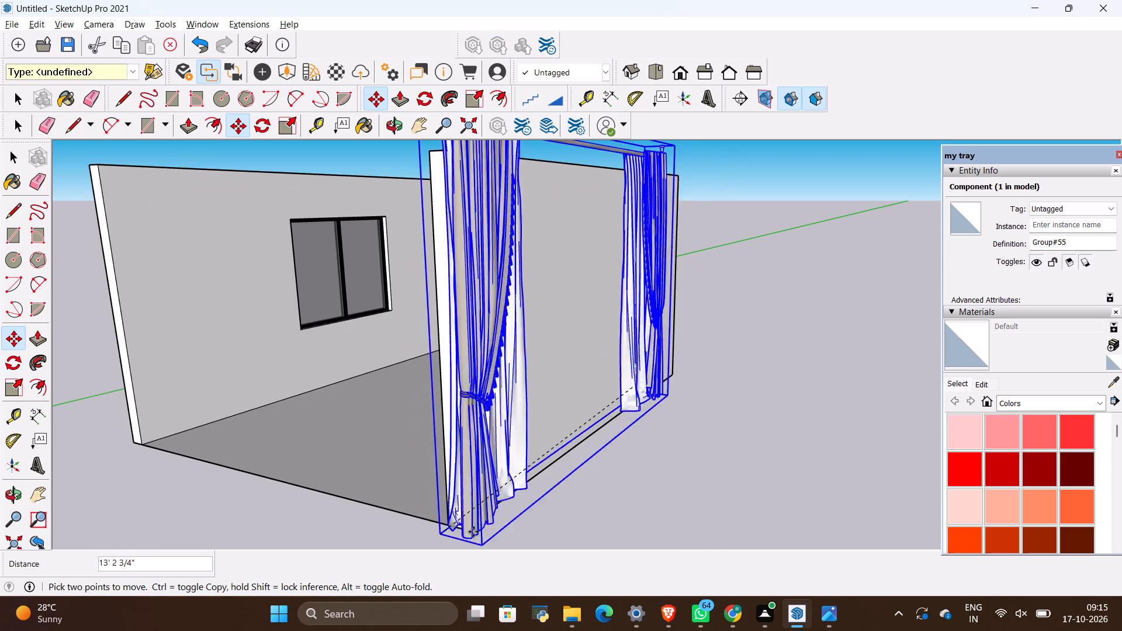
scroll(496, 531, down, 6)
scroll(227, 456, up, 4)
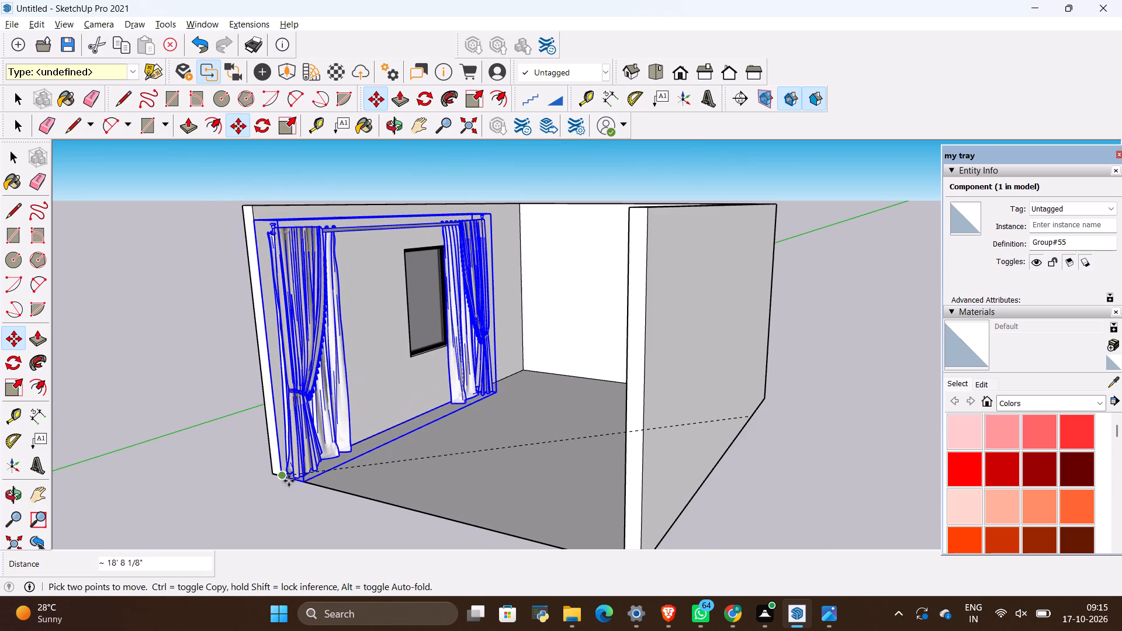
click(289, 478)
key(space)
click(399, 491)
Scale the curtain component's length along the window wall by about 1.38, stretching it toward the back wall.
scroll(397, 517, down, 2)
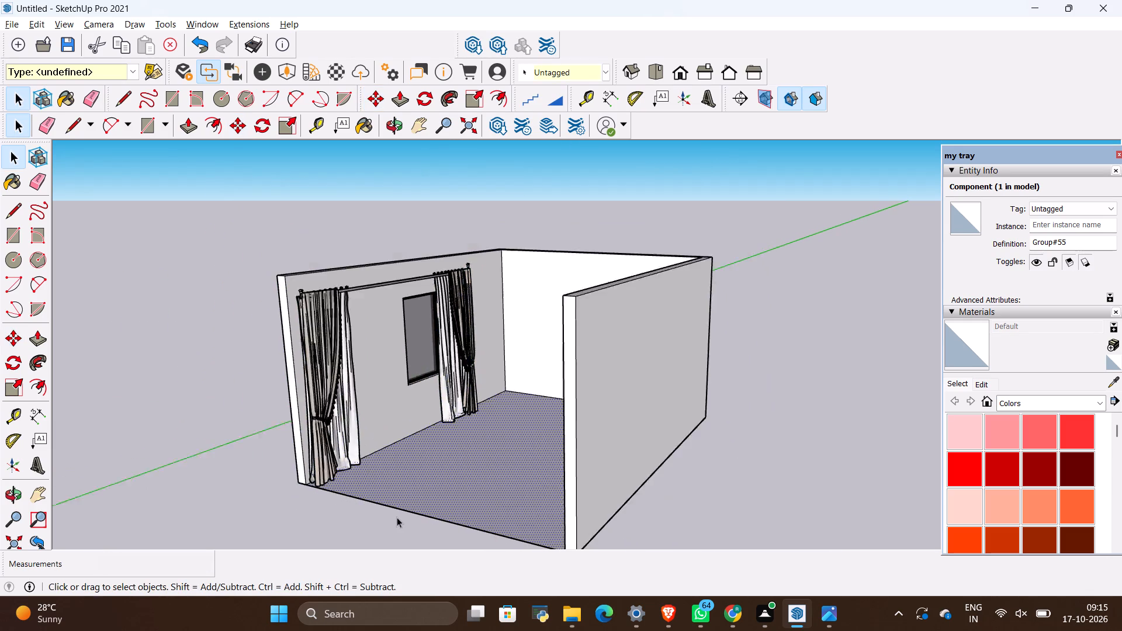
scroll(397, 517, down, 10)
middle_drag(498, 344, 302, 410)
scroll(552, 254, up, 3)
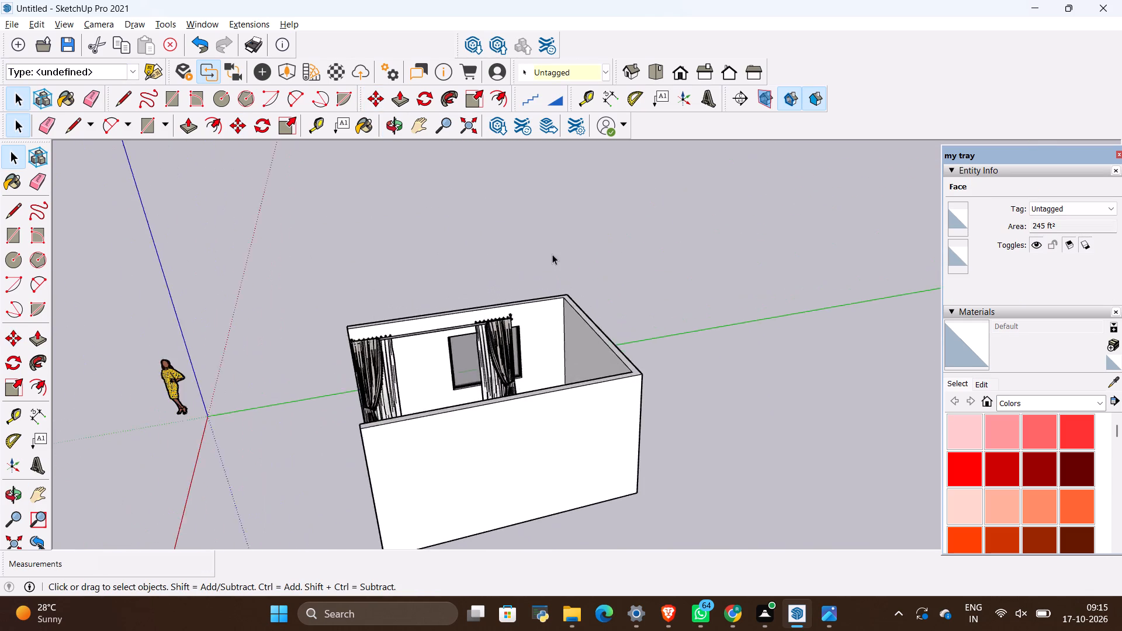
scroll(552, 254, up, 6)
scroll(549, 349, up, 1)
middle_drag(554, 381, 297, 395)
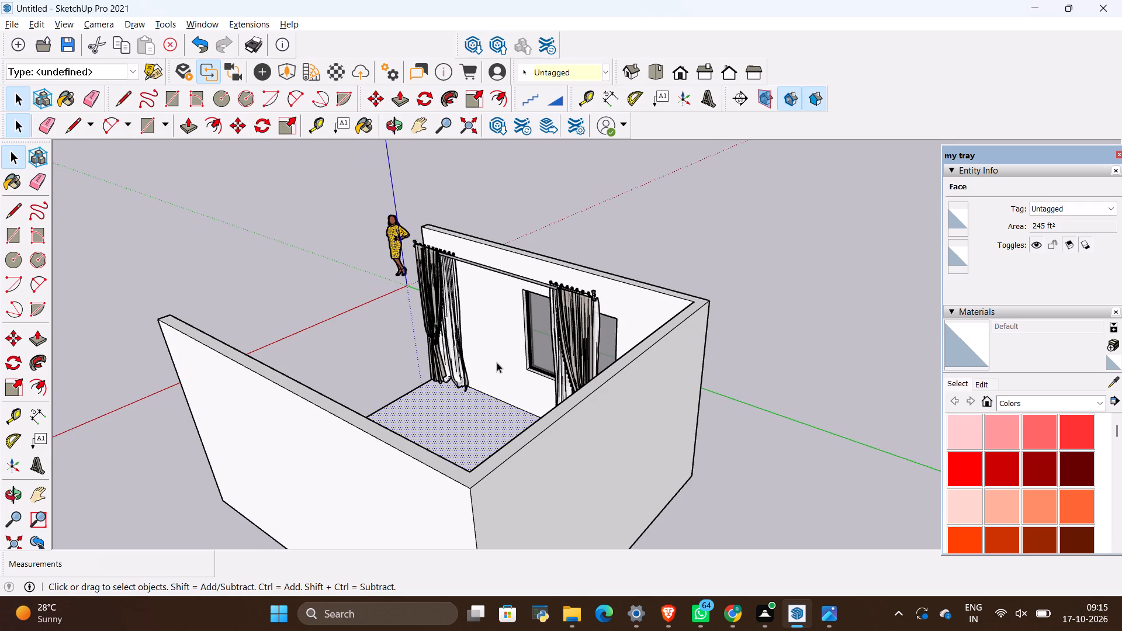
click(572, 338)
scroll(542, 336, up, 5)
middle_drag(533, 444, 559, 475)
middle_click(567, 486)
middle_click(568, 486)
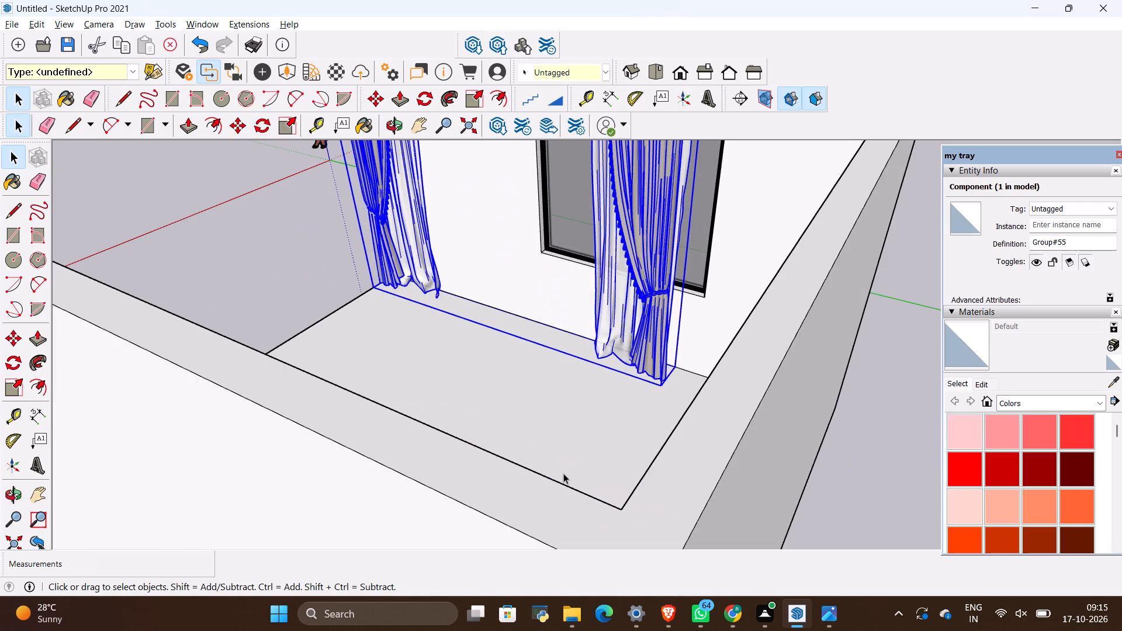
key(s)
scroll(688, 546, down, 4)
scroll(704, 500, down, 4)
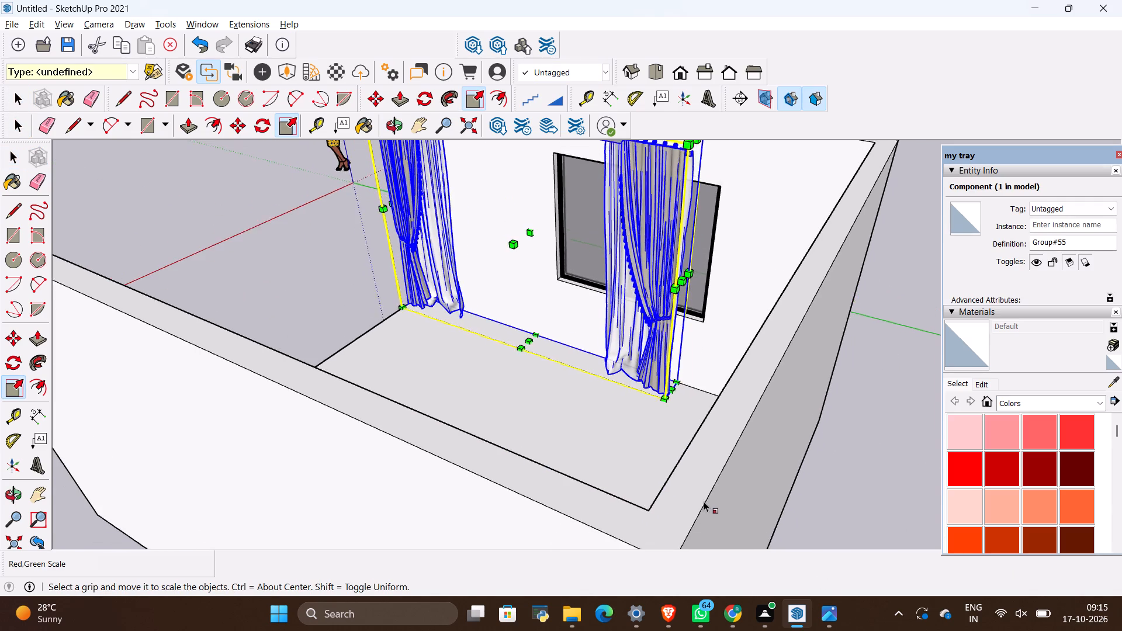
scroll(704, 501, down, 2)
scroll(707, 402, down, 5)
middle_drag(707, 404, 654, 376)
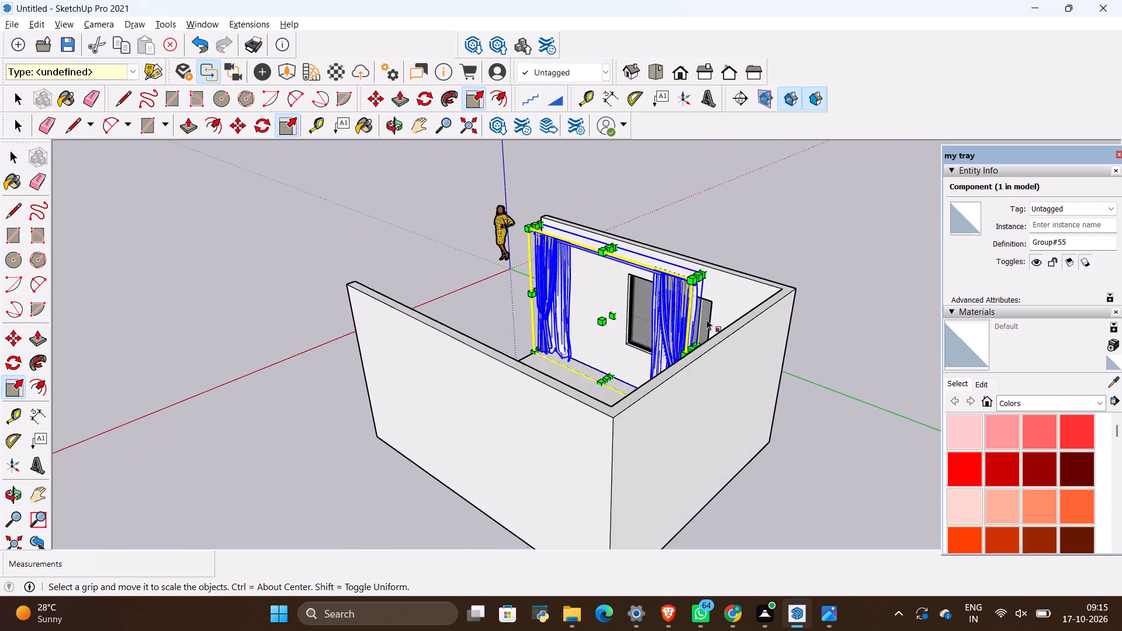
scroll(707, 317, up, 8)
middle_drag(647, 401, 685, 431)
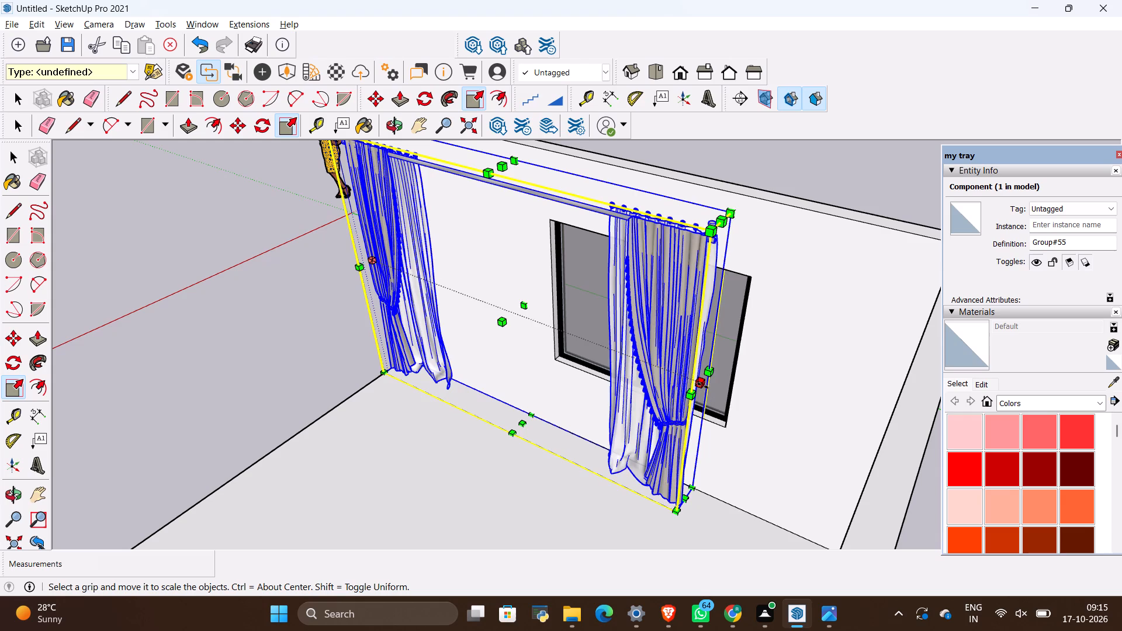
click(702, 385)
click(920, 359)
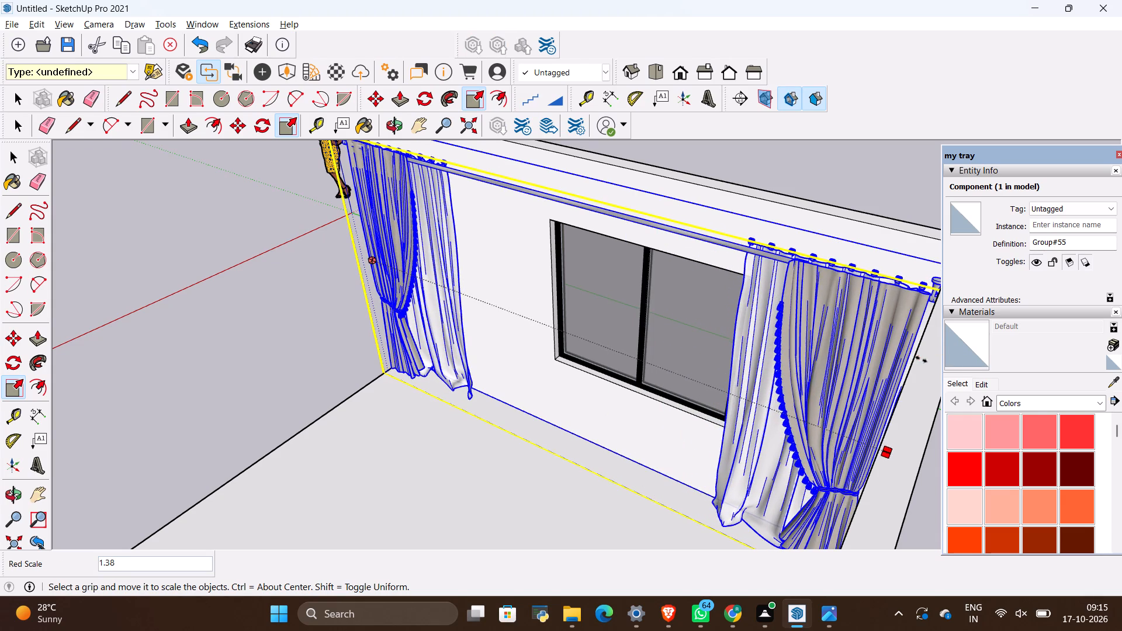
scroll(628, 384, down, 10)
middle_drag(480, 436, 785, 413)
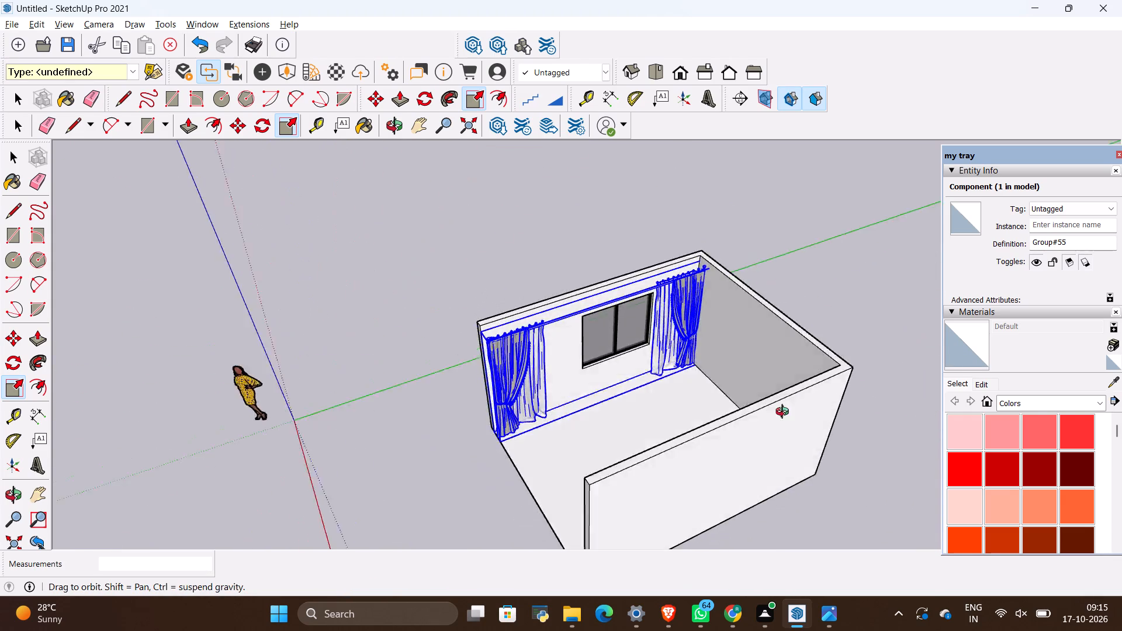
middle_drag(785, 413, 807, 369)
scroll(617, 299, up, 9)
scroll(507, 372, down, 4)
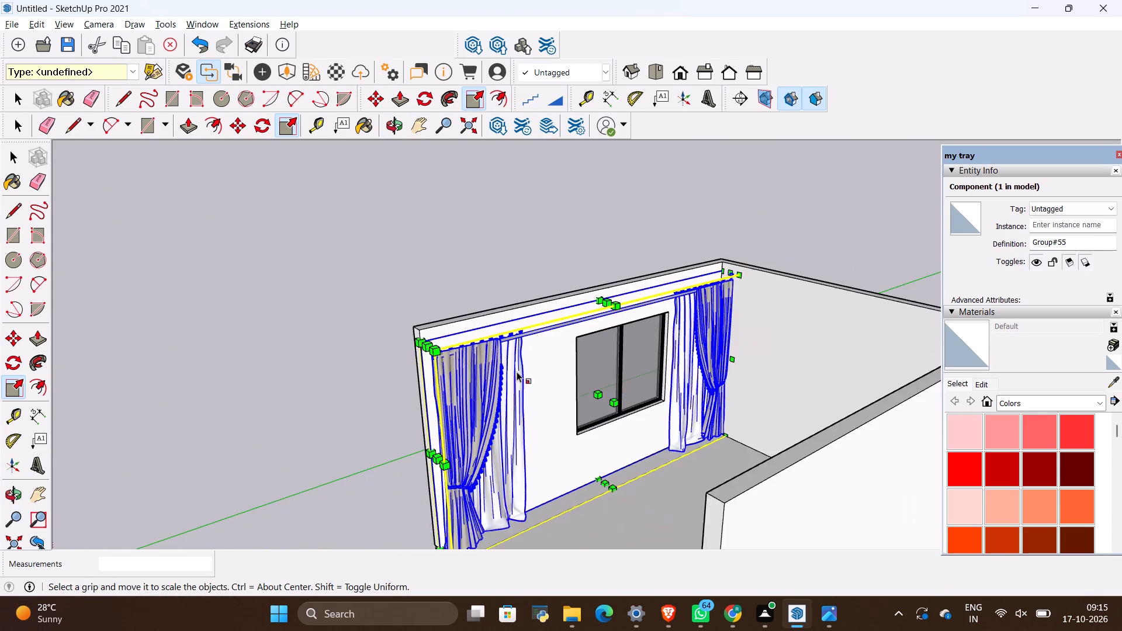
scroll(517, 372, down, 1)
key(space)
Inside the curtain component, scale the sheer panel nearest the back wall by about 1.15 along the window wall.
triple_click(690, 323)
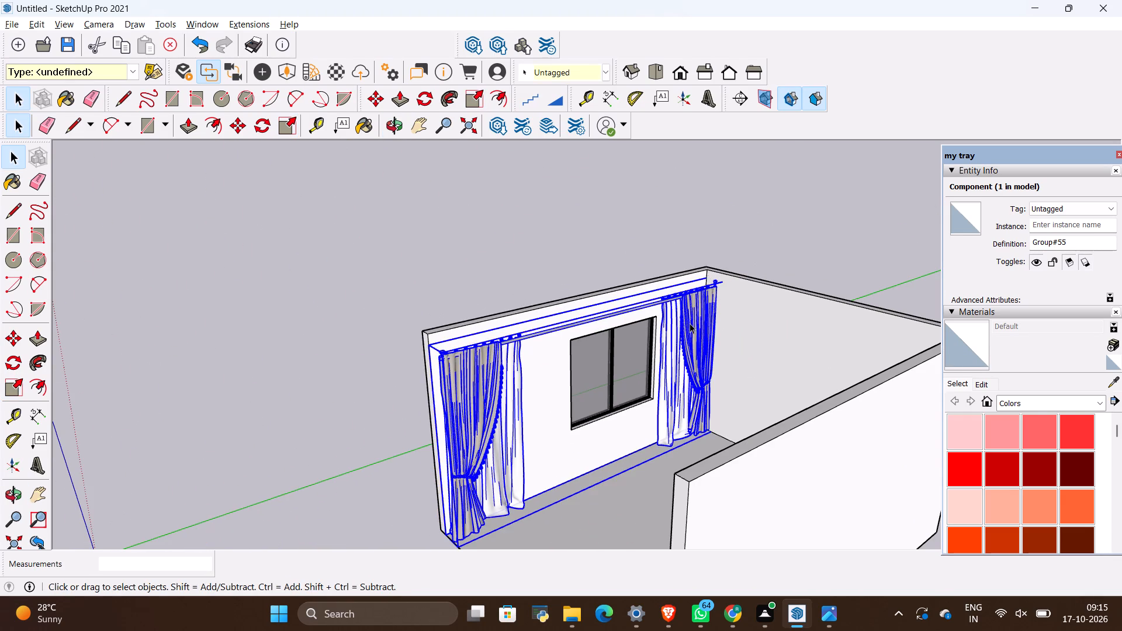
triple_click(666, 366)
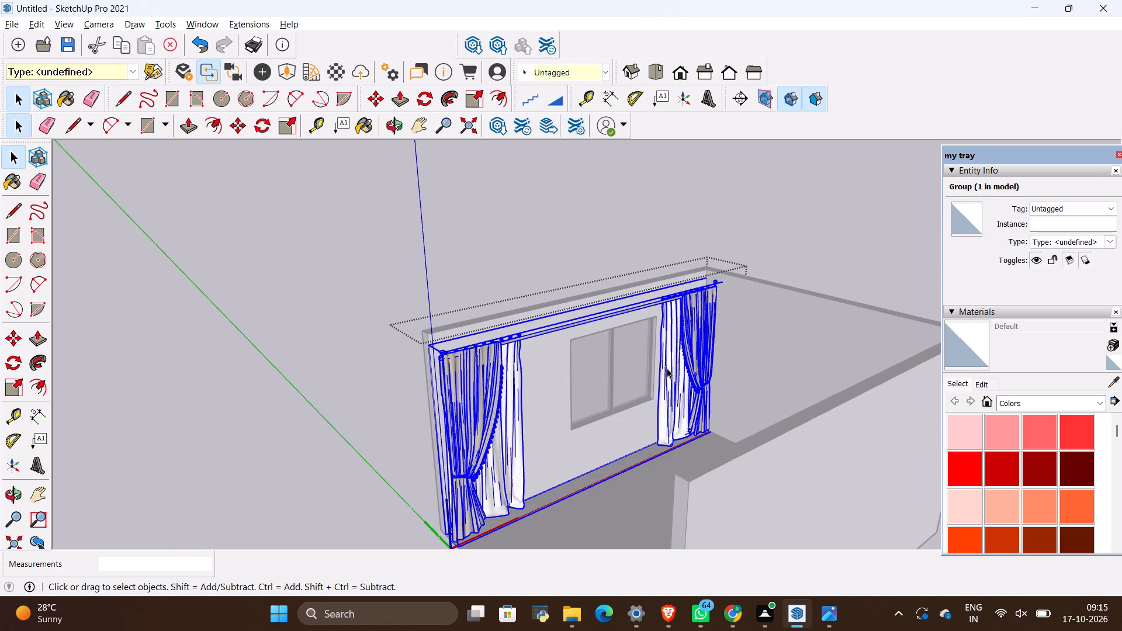
double_click(680, 380)
double_click(680, 382)
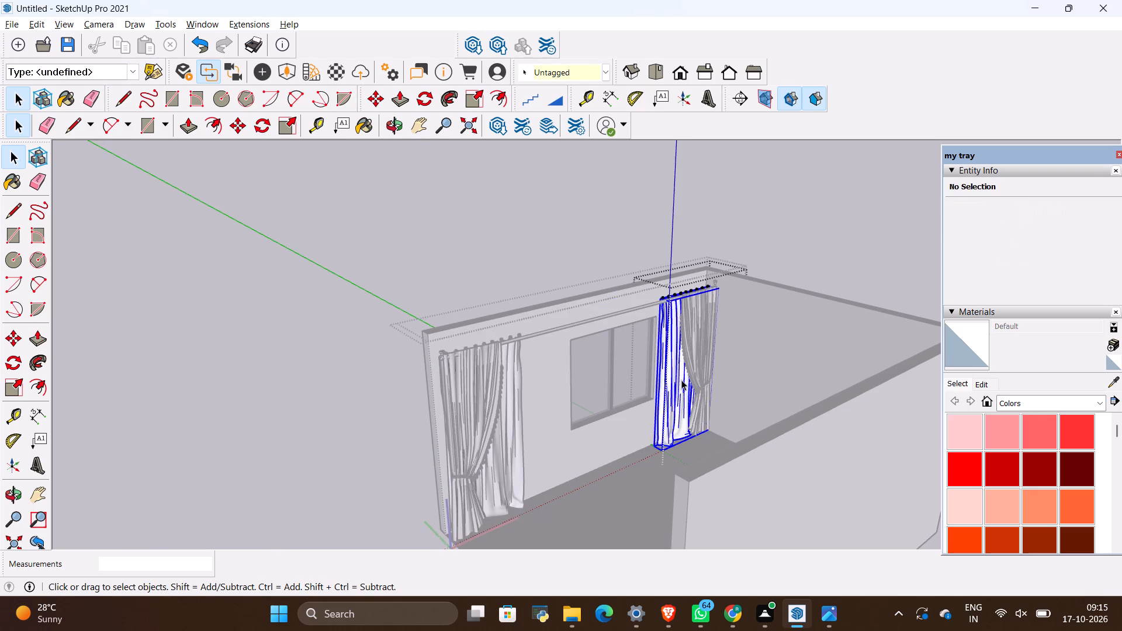
click(498, 205)
click(541, 204)
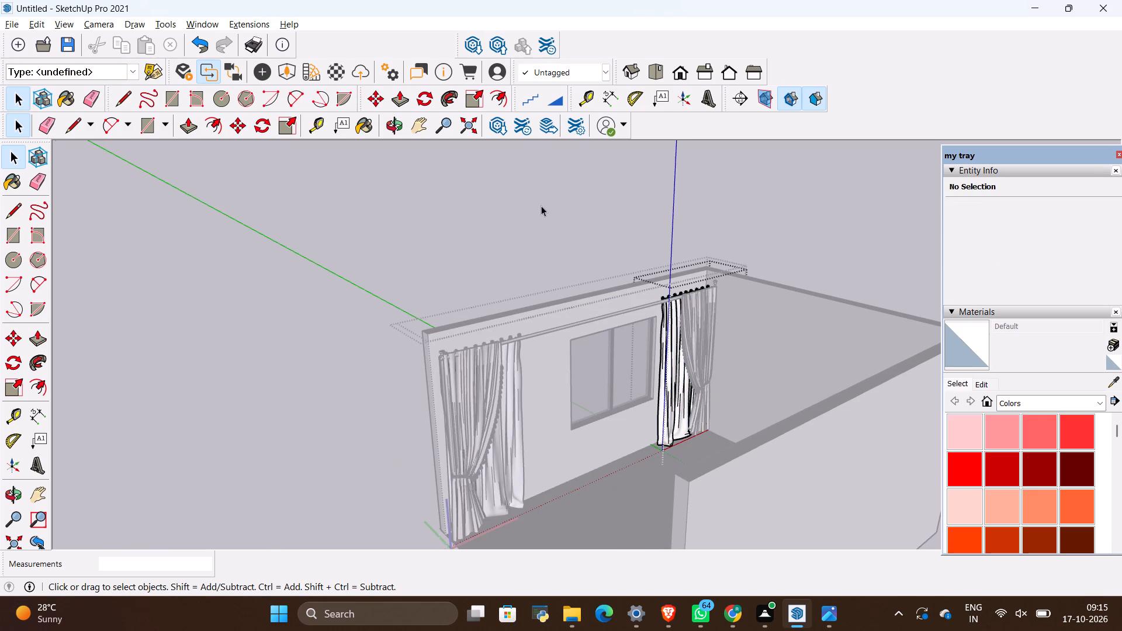
double_click(681, 366)
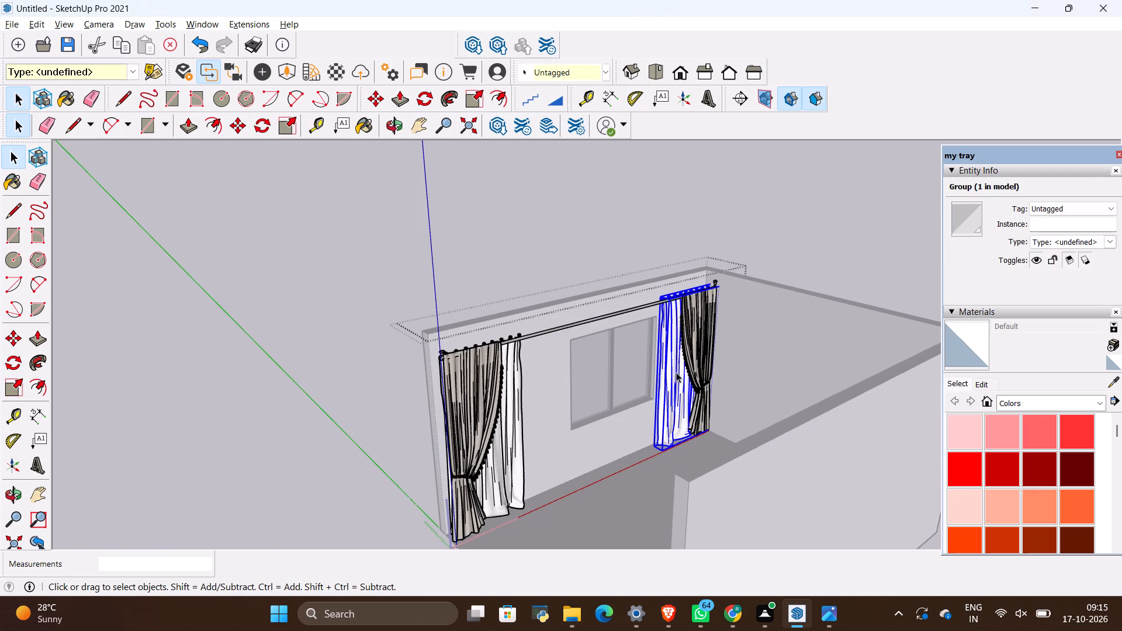
scroll(674, 381, up, 4)
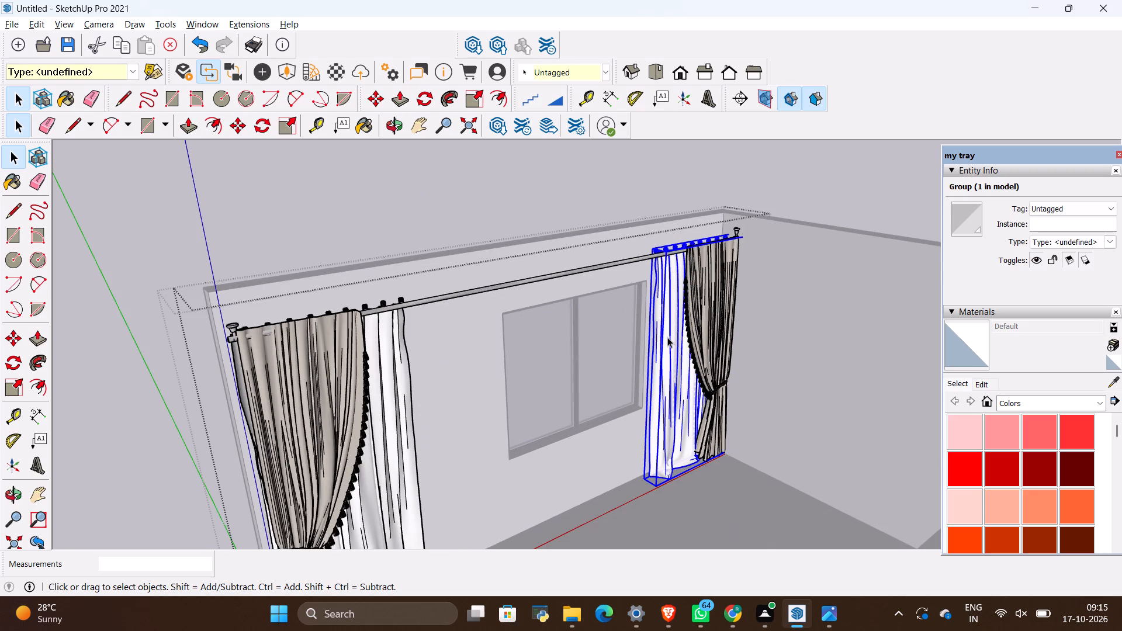
key(s)
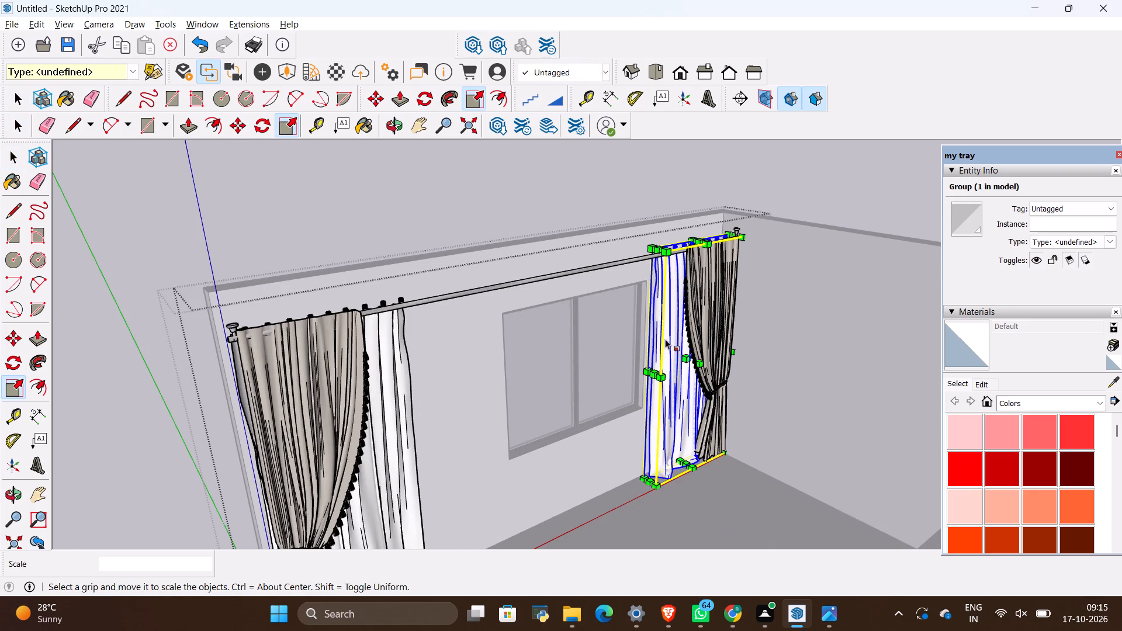
click(650, 370)
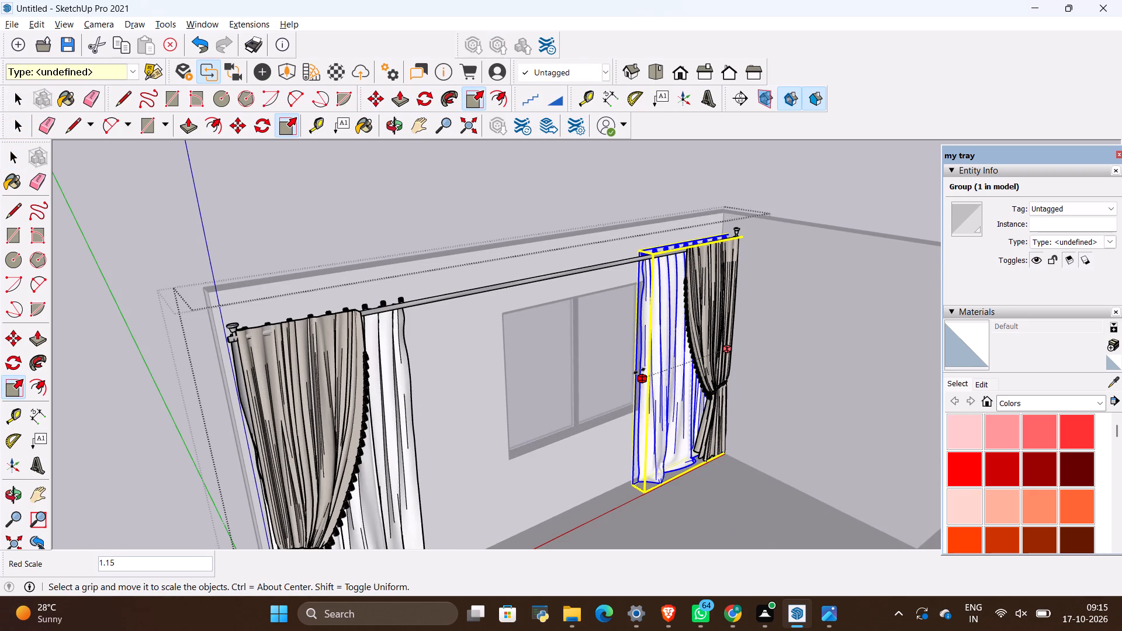
click(639, 372)
key(space)
Scale the tied-back drape nearest the back wall by about 1.74 along the window wall, widening it toward the window.
click(706, 316)
triple_click(708, 316)
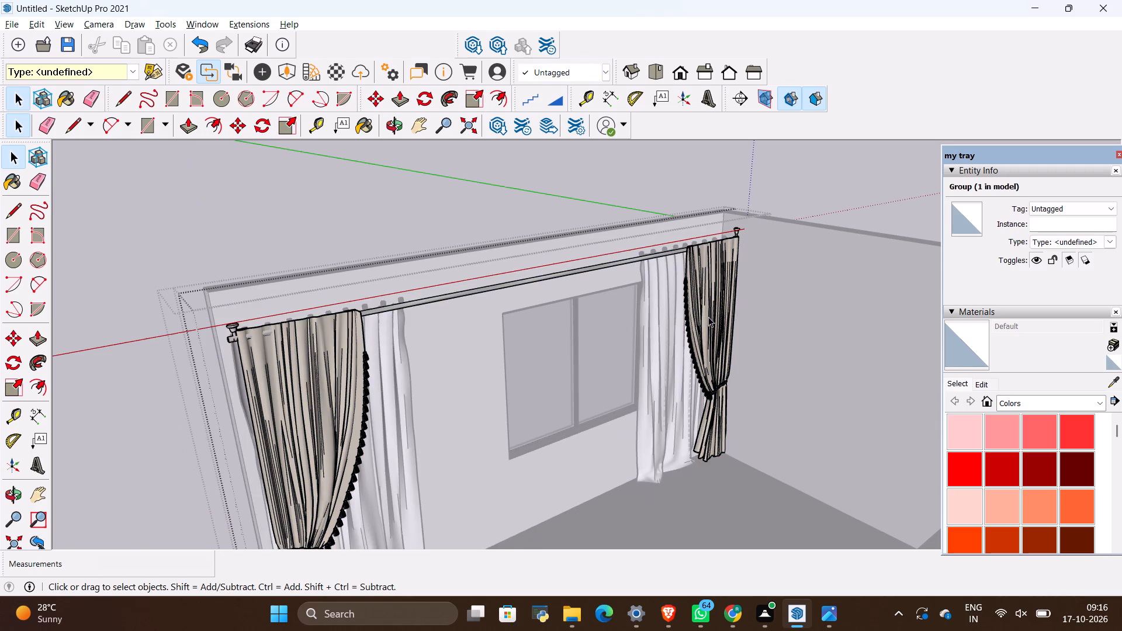
double_click(708, 317)
key(s)
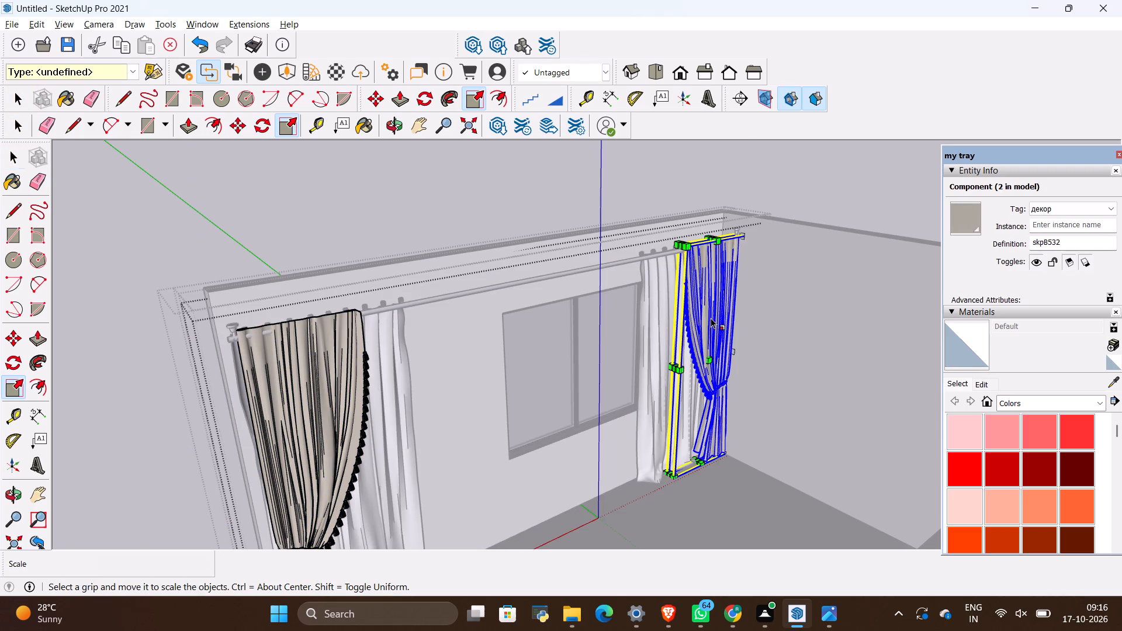
click(673, 367)
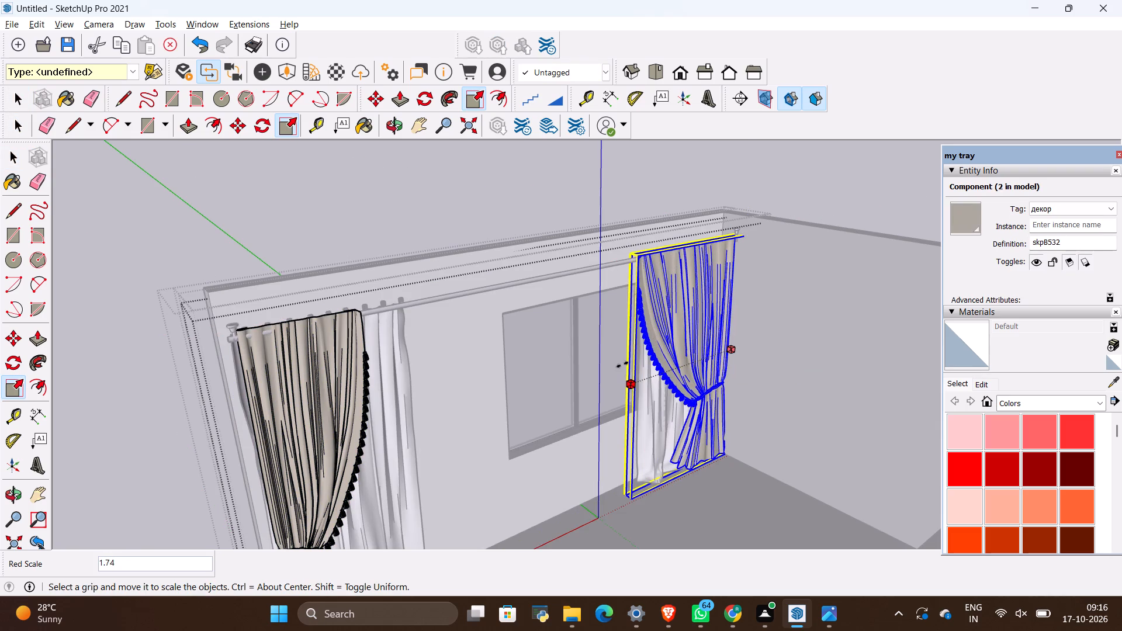
click(622, 365)
key(space)
click(471, 189)
Scale the sheer panel at the room's open end along the window wall to roughly twice its width, reaching the window's edge.
scroll(539, 291, down, 5)
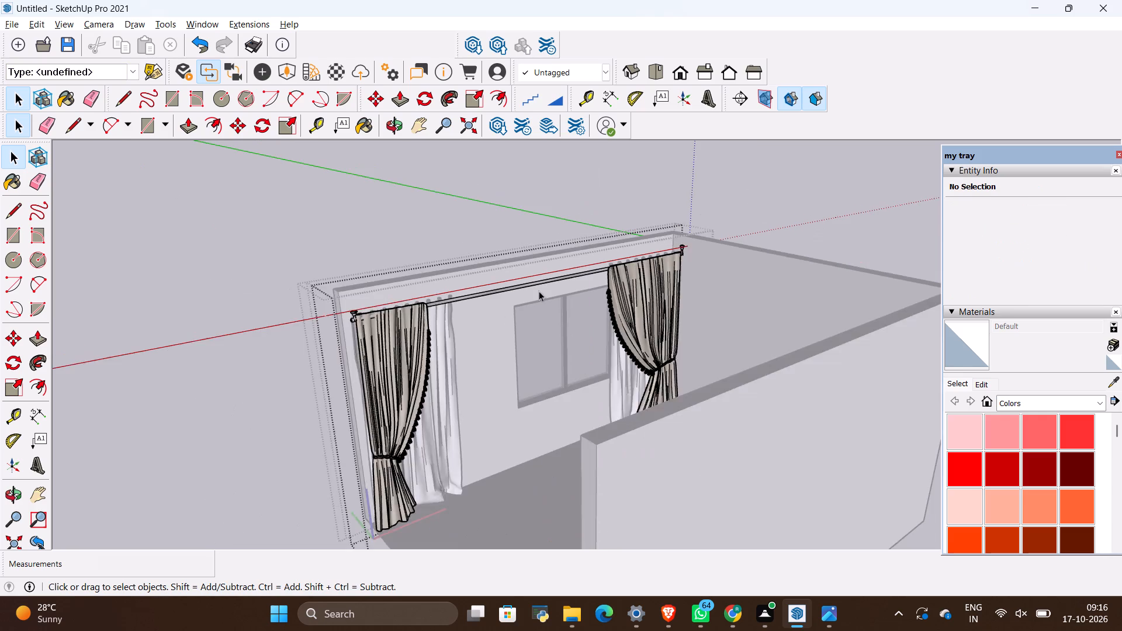
scroll(539, 291, down, 6)
middle_drag(498, 436, 203, 444)
scroll(787, 267, up, 5)
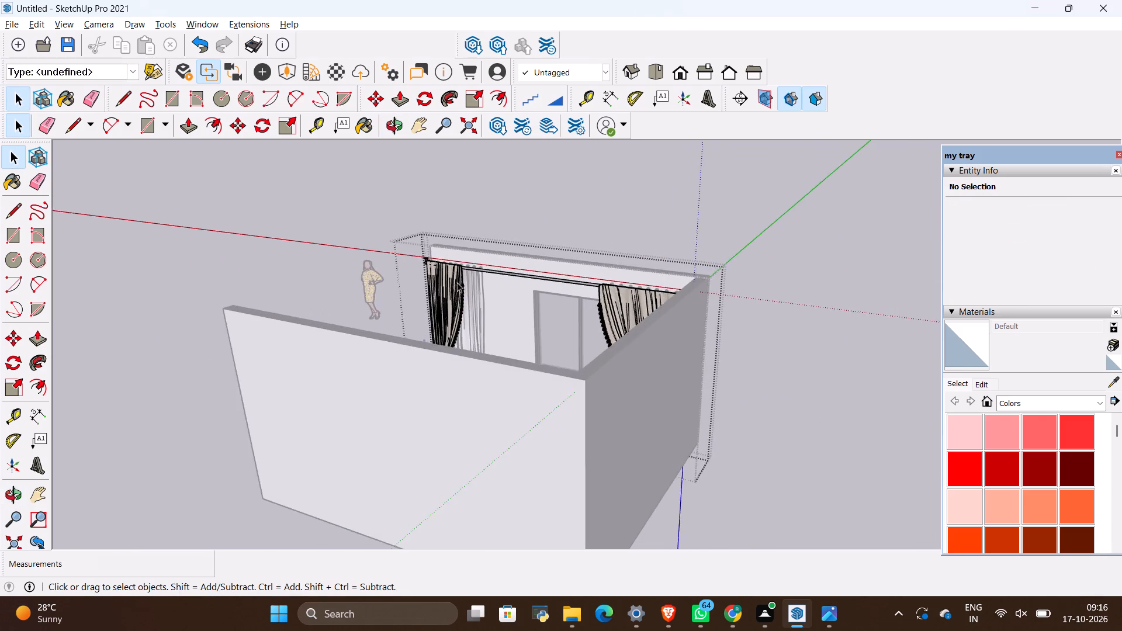
scroll(457, 282, up, 2)
middle_drag(602, 301, 560, 351)
key(space)
click(605, 195)
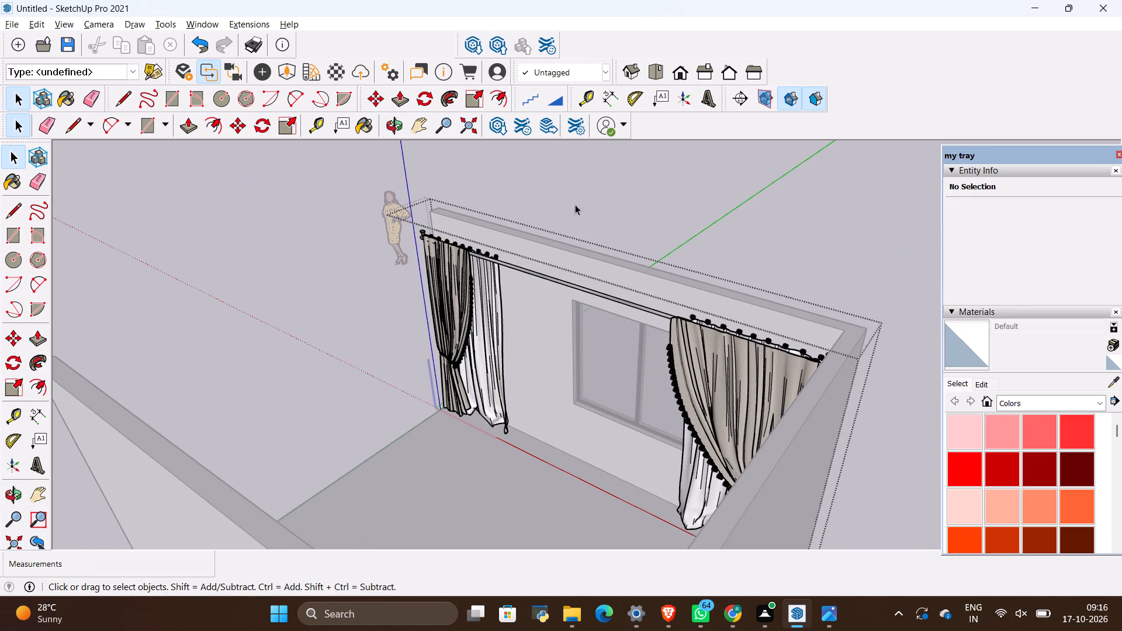
click(493, 337)
click(494, 337)
key(s)
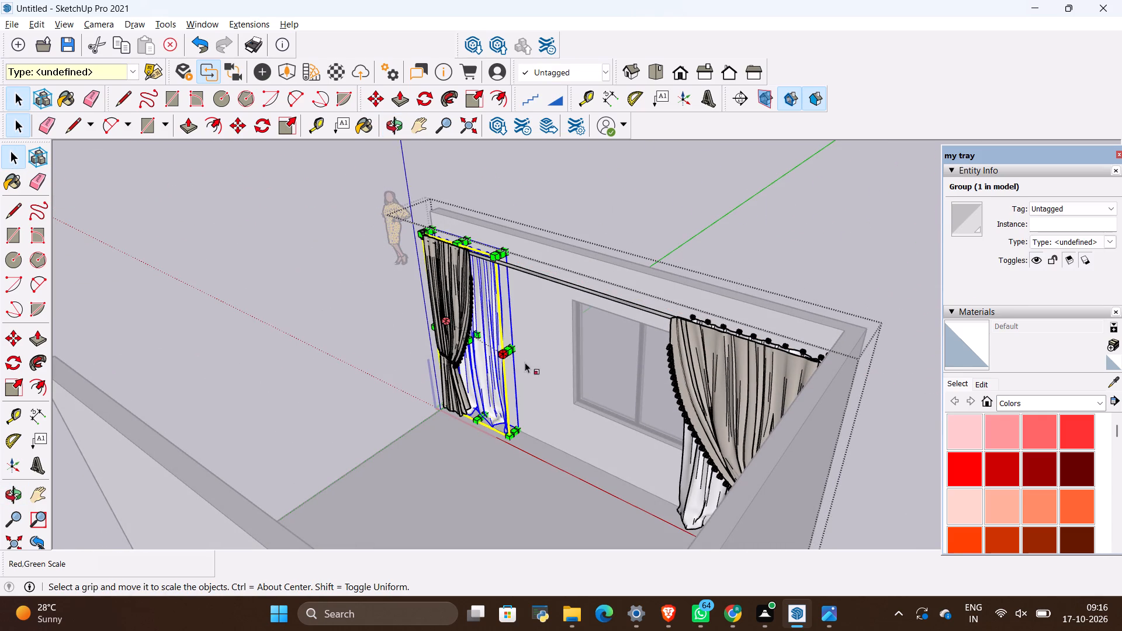
click(514, 352)
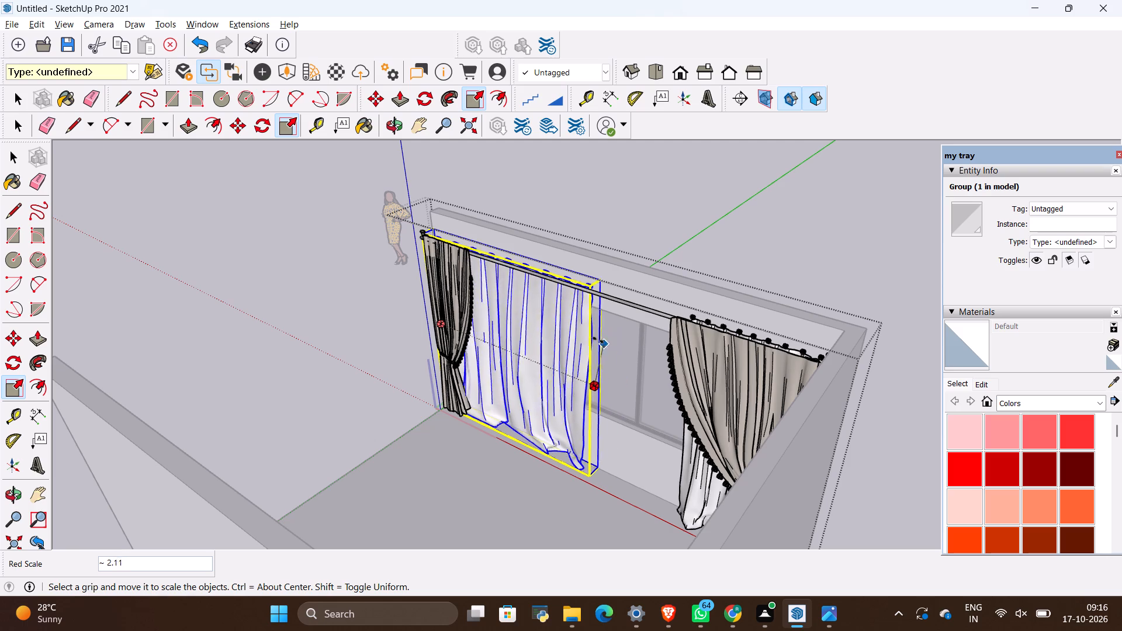
click(593, 329)
key(space)
click(672, 190)
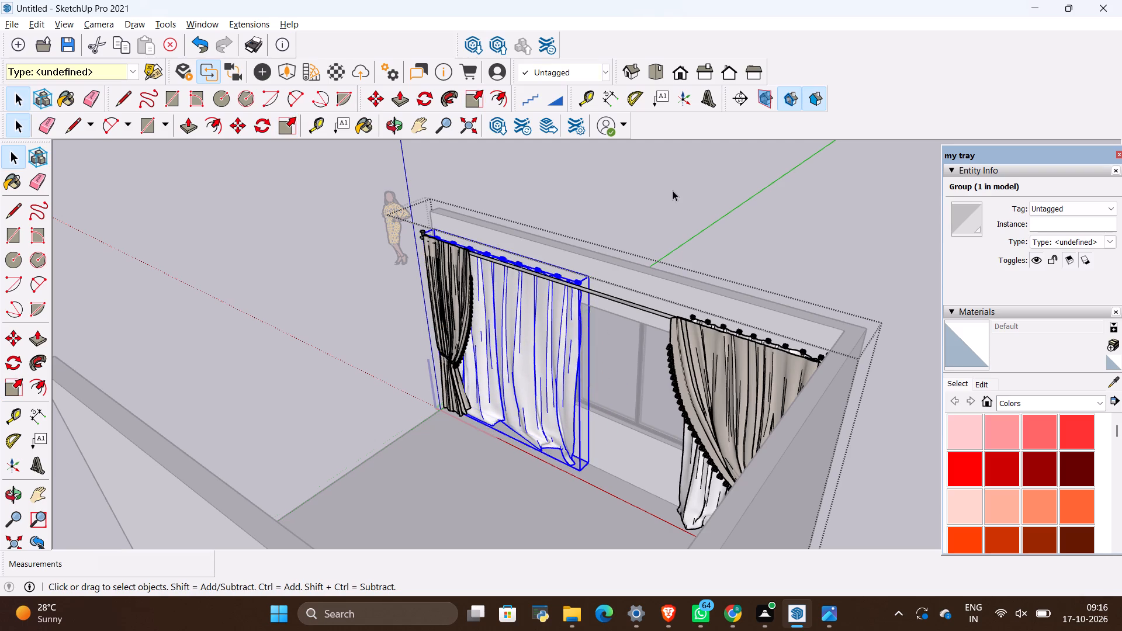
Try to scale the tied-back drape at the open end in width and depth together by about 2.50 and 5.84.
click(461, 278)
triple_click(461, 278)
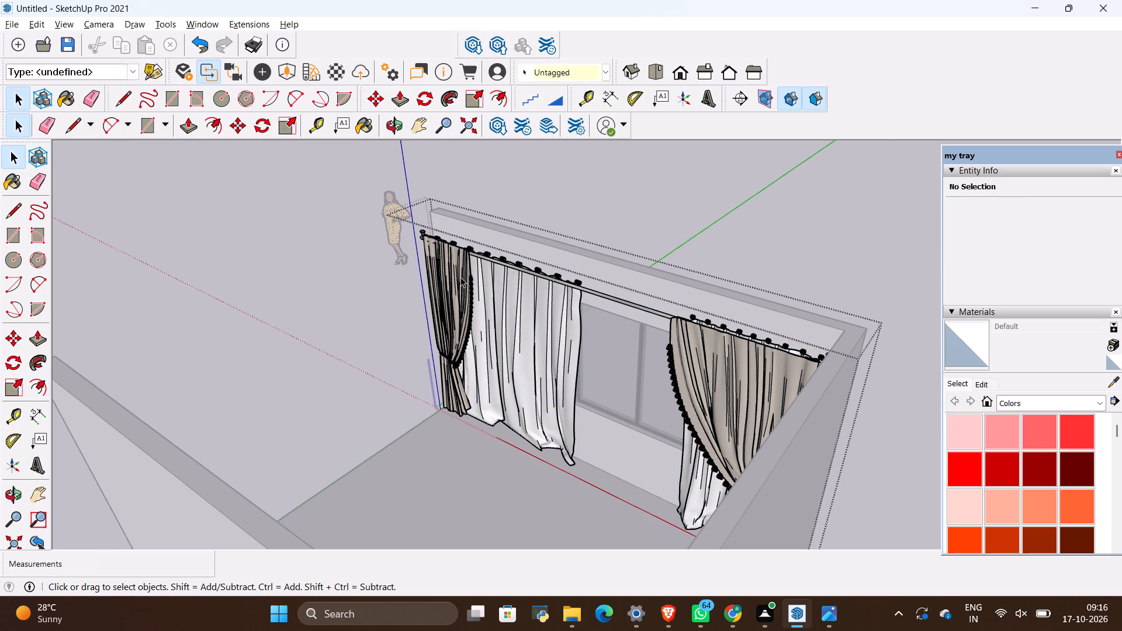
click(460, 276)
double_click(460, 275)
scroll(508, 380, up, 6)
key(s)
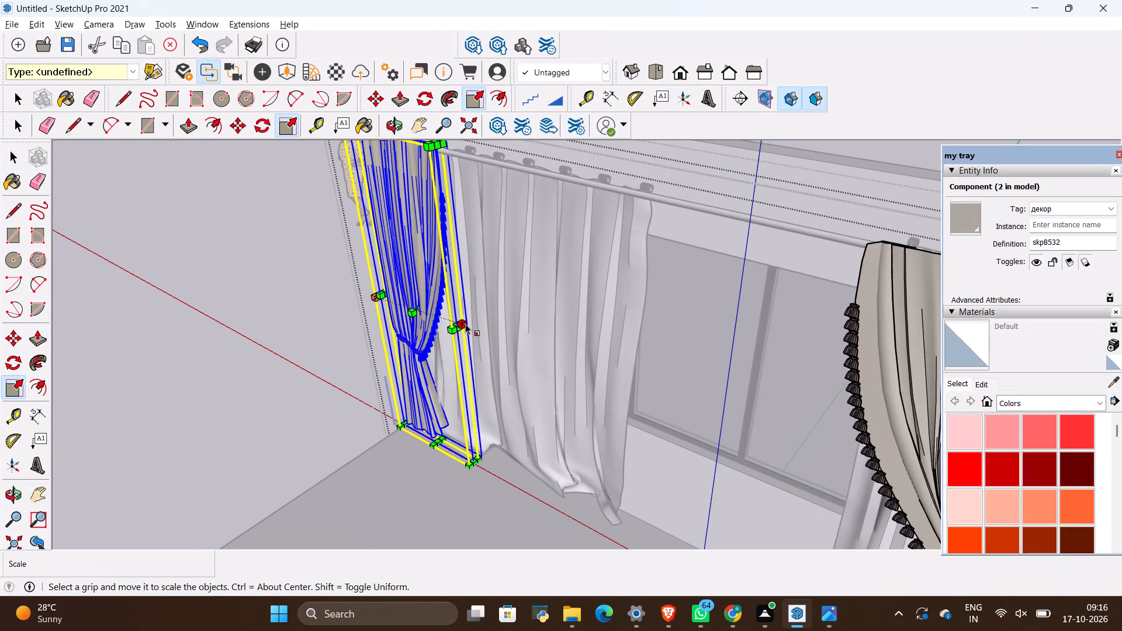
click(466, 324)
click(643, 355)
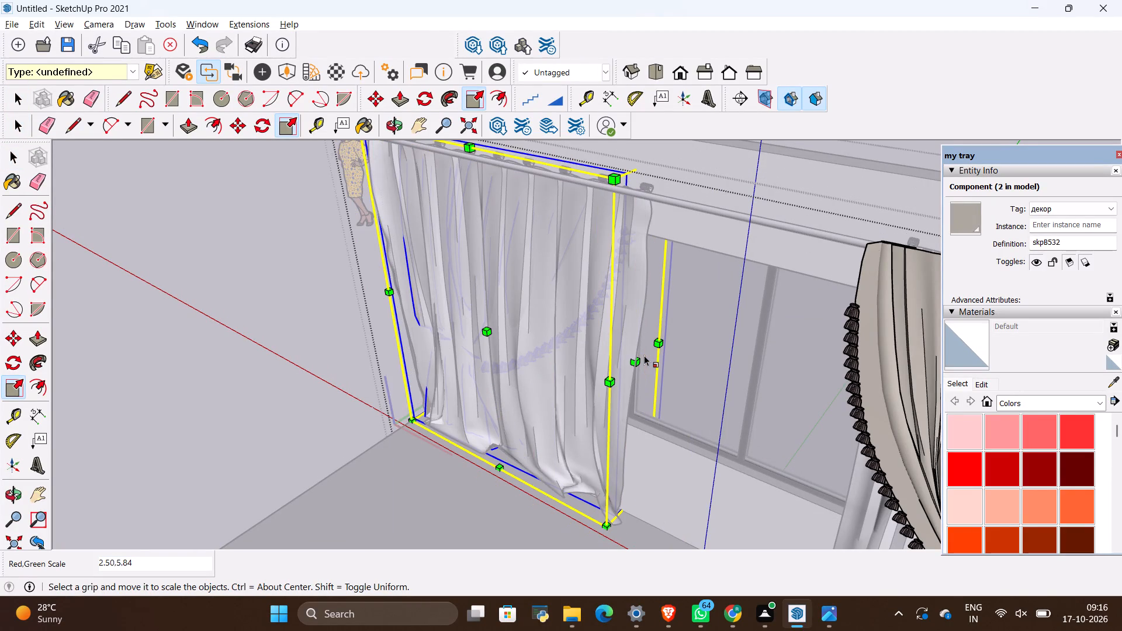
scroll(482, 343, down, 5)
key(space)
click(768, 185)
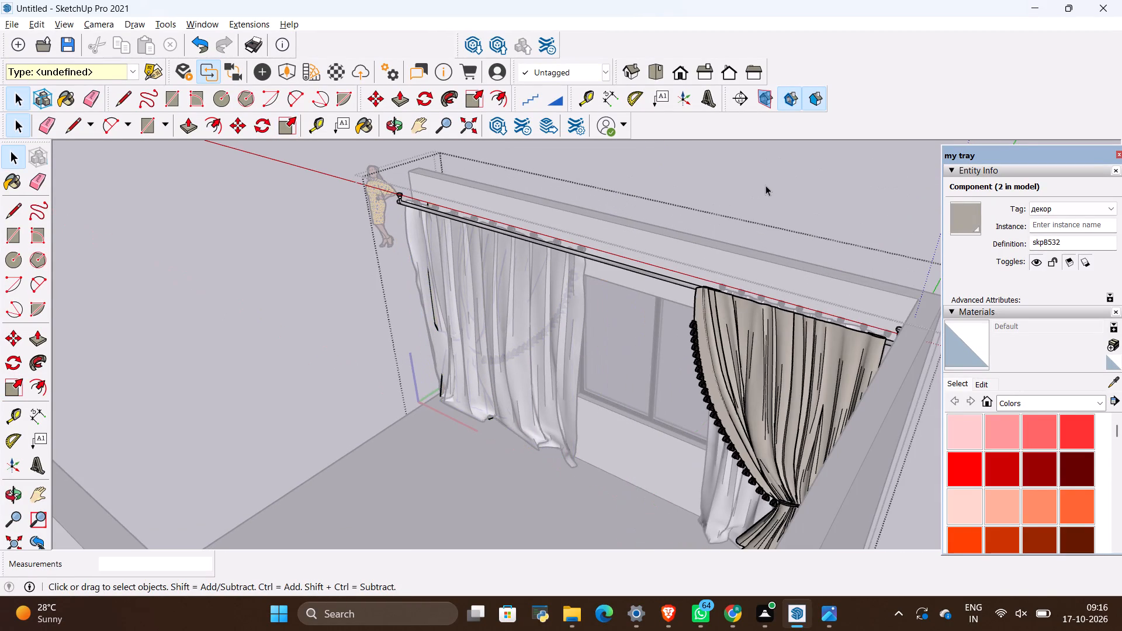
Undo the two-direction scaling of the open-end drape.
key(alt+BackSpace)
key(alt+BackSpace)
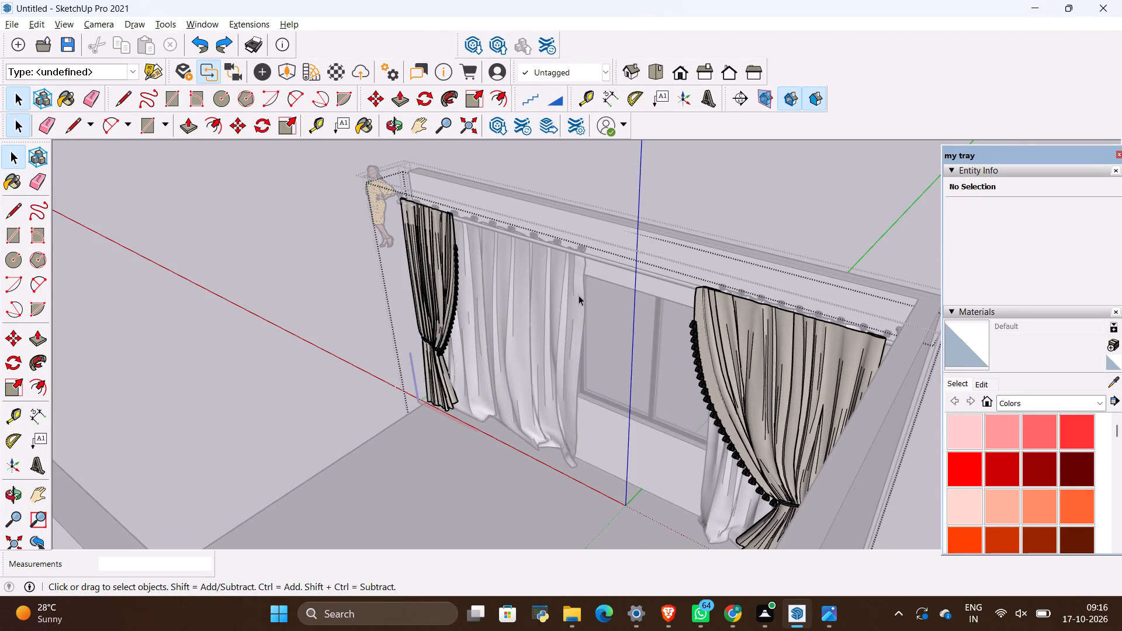
Scale the open-end tied-back drape along the window wall only, widening it toward the window over most of its sheer panel.
key(space)
click(275, 216)
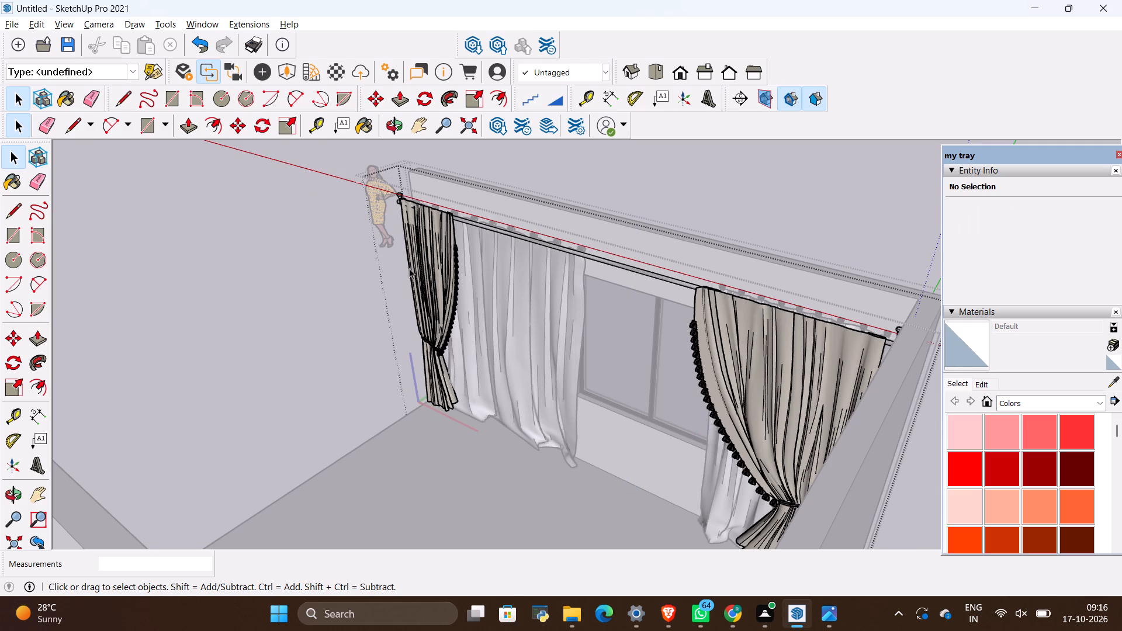
click(409, 268)
triple_click(408, 267)
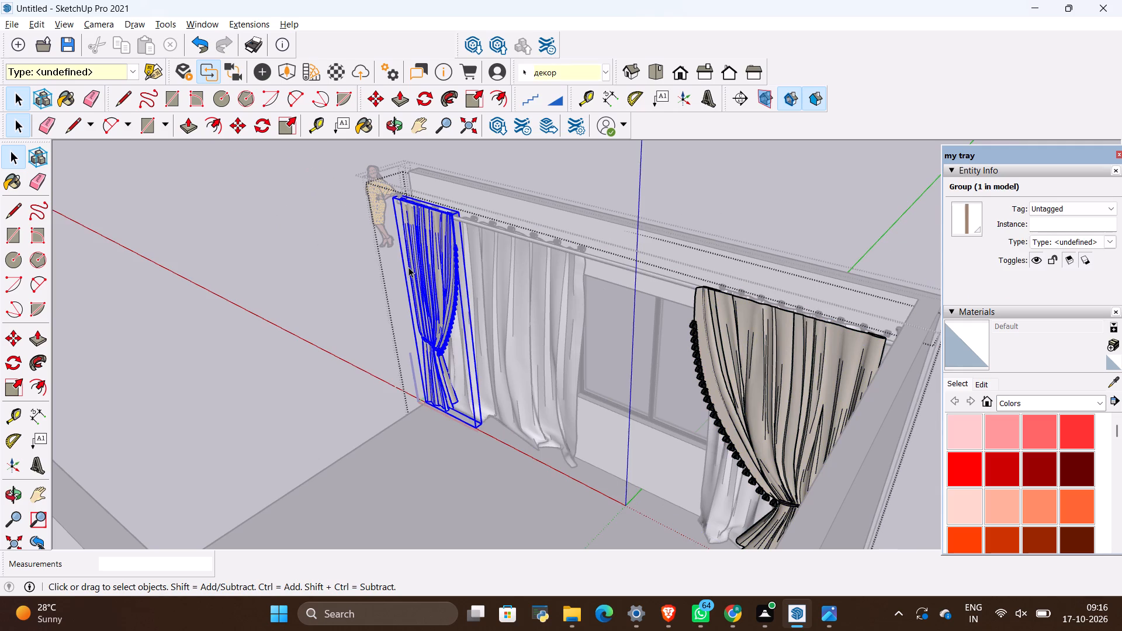
key(s)
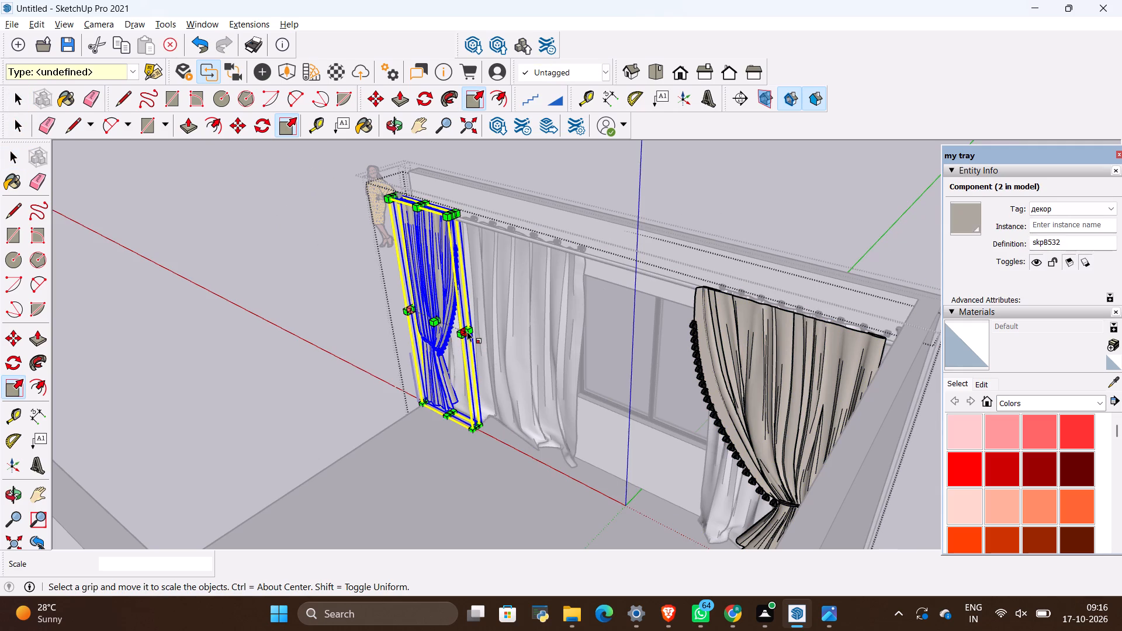
click(467, 330)
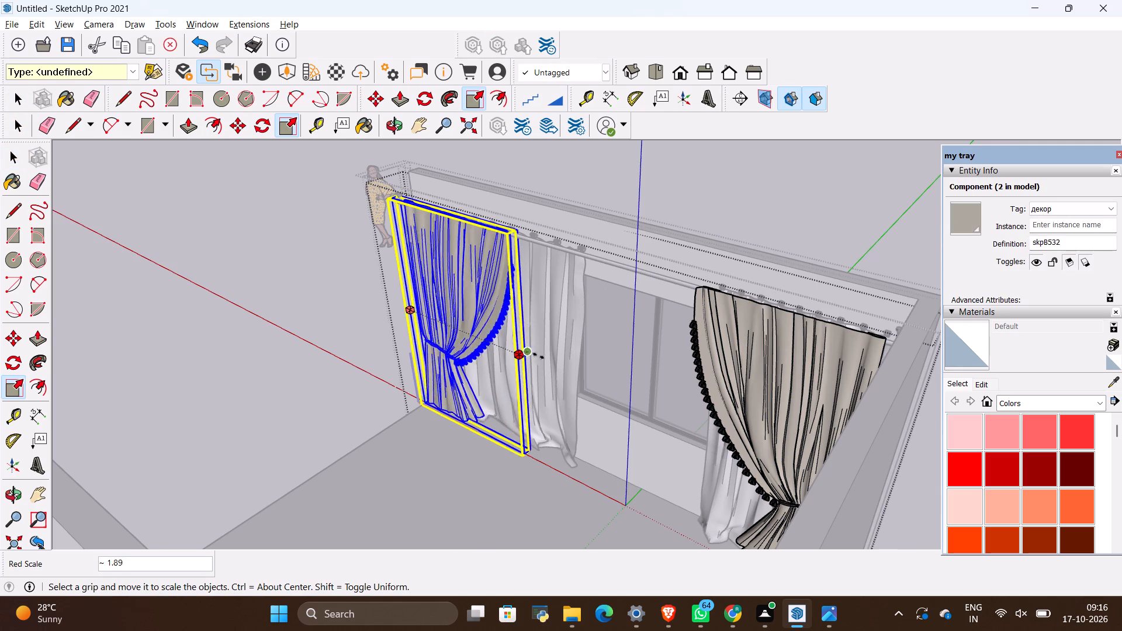
click(573, 356)
key(space)
click(185, 263)
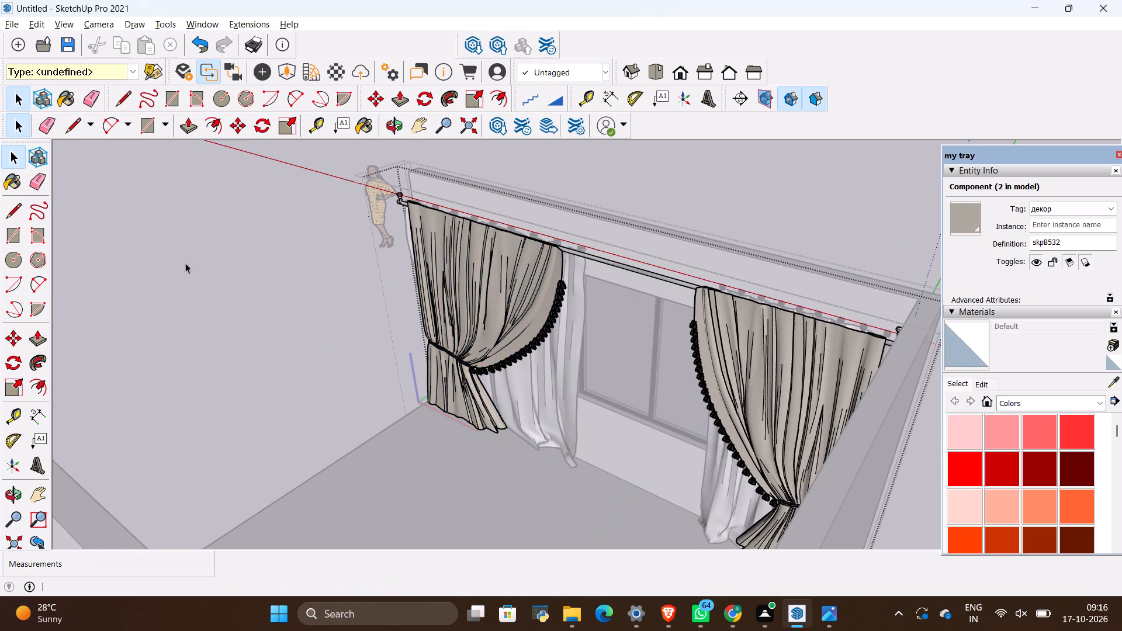
Examine the resized curtains from several angles around the room and compare them with the bedroom reference photo.
scroll(185, 263, down, 6)
middle_click(463, 298)
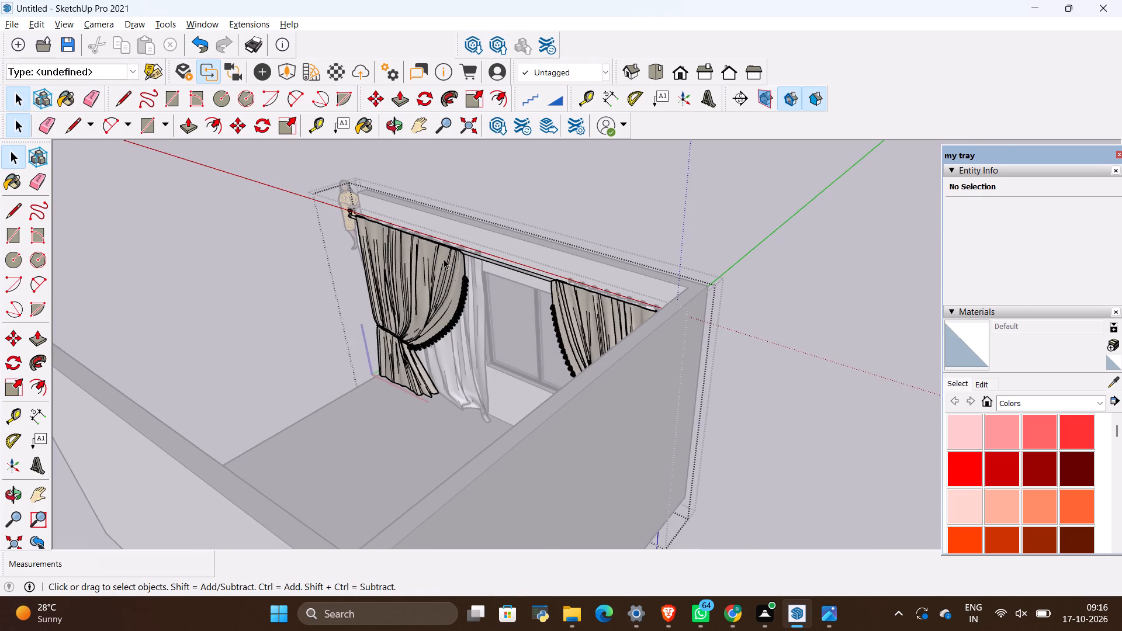
scroll(446, 259, down, 6)
scroll(209, 264, up, 1)
middle_drag(165, 352, 578, 384)
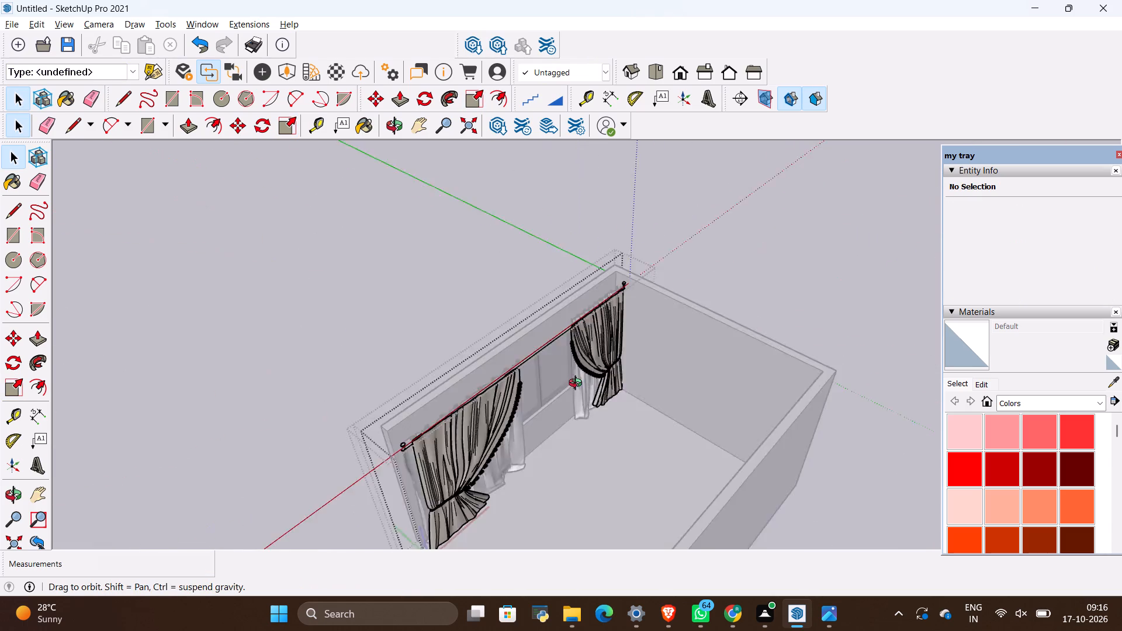
middle_drag(578, 384, 598, 241)
key(space)
click(597, 197)
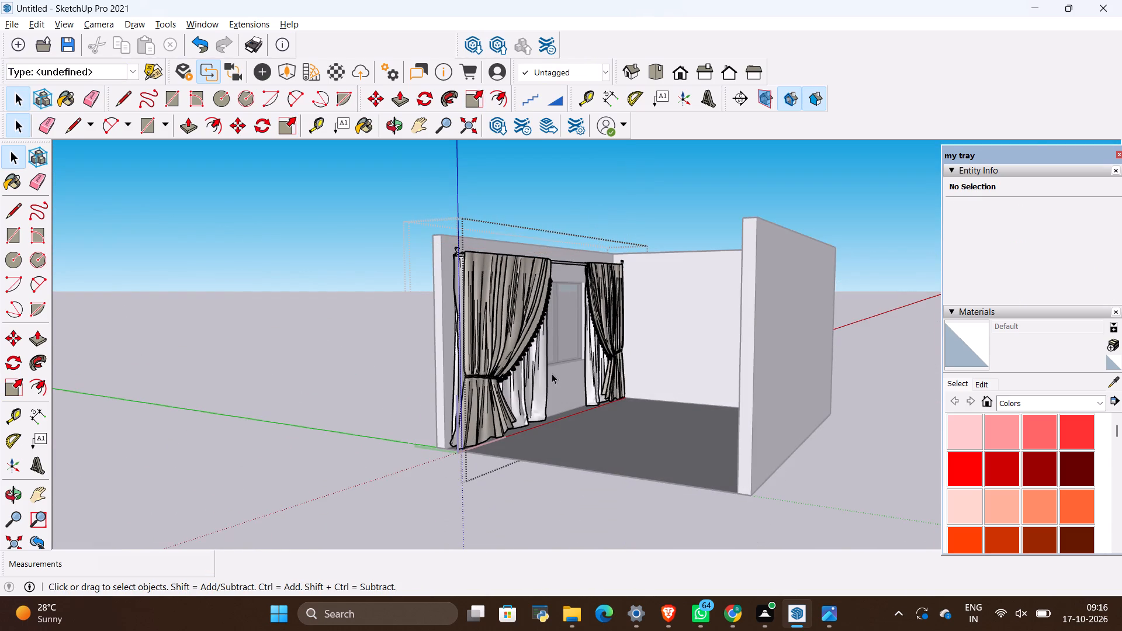
scroll(561, 374, up, 5)
scroll(14, 192, down, 6)
scroll(130, 268, down, 10)
middle_drag(233, 353, 406, 442)
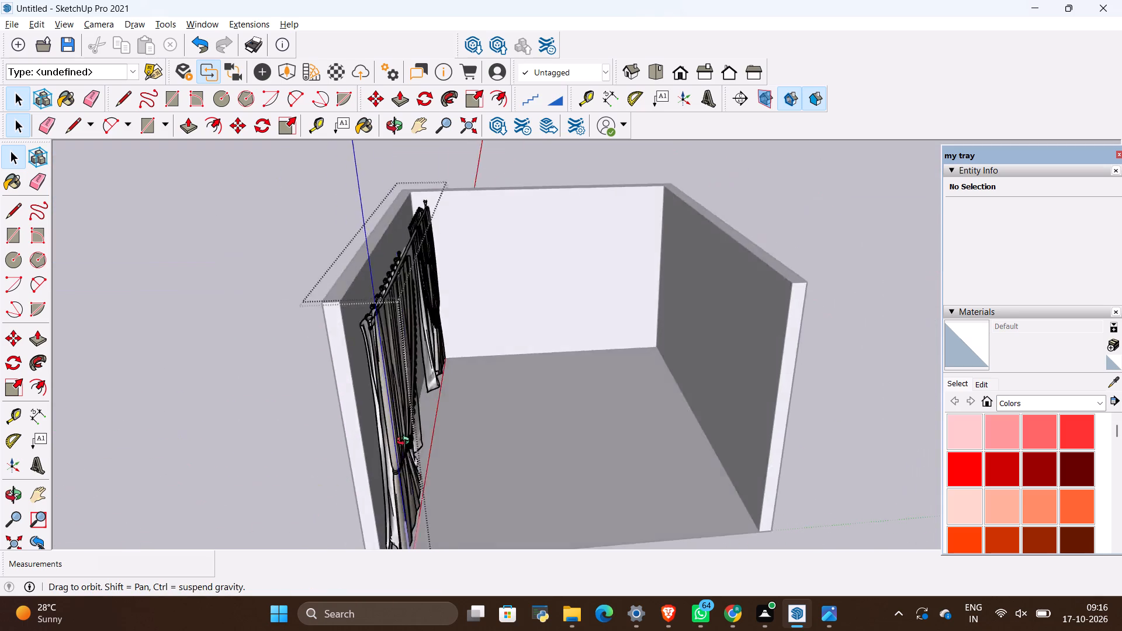
middle_drag(406, 442, 260, 350)
scroll(371, 358, up, 6)
scroll(379, 342, down, 5)
middle_drag(268, 360, 304, 372)
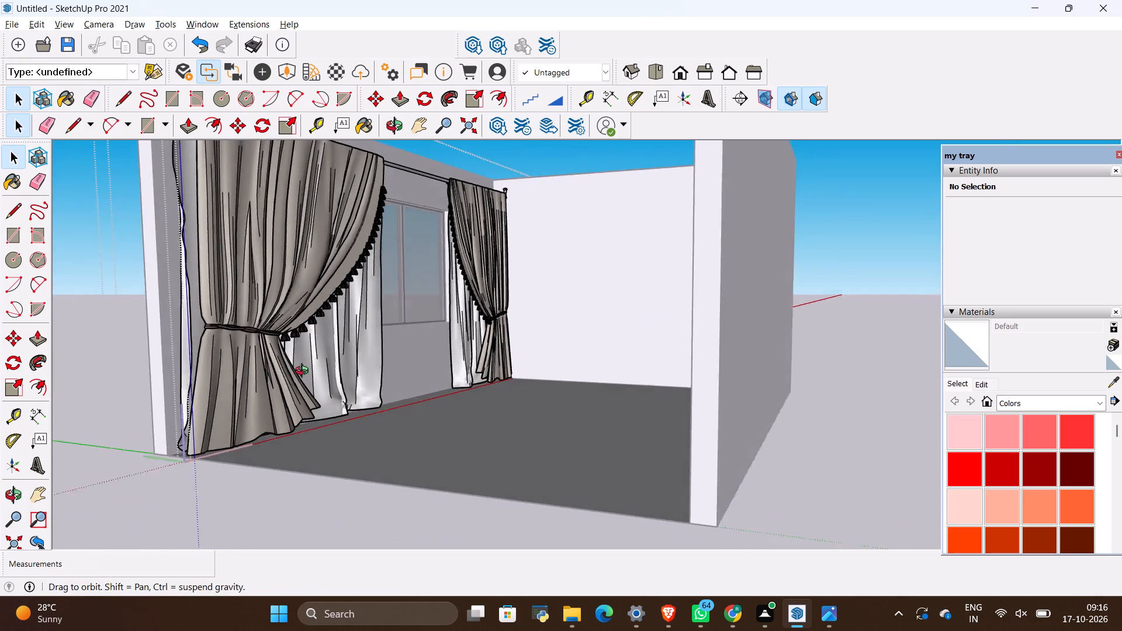
middle_drag(304, 372, 298, 362)
scroll(236, 338, down, 5)
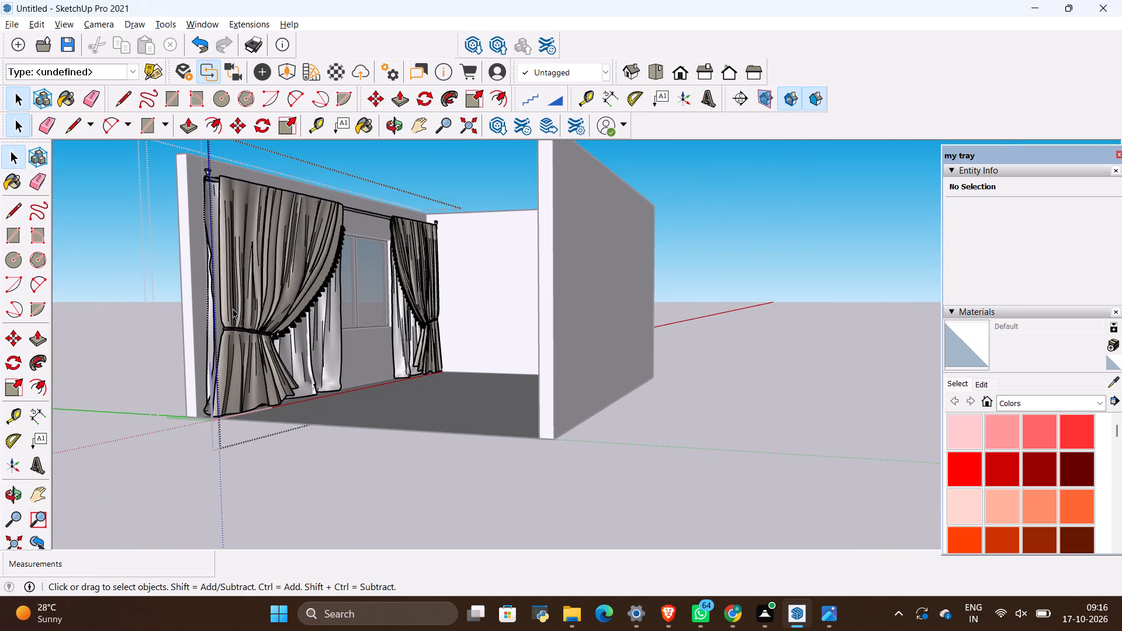
middle_drag(266, 312, 358, 336)
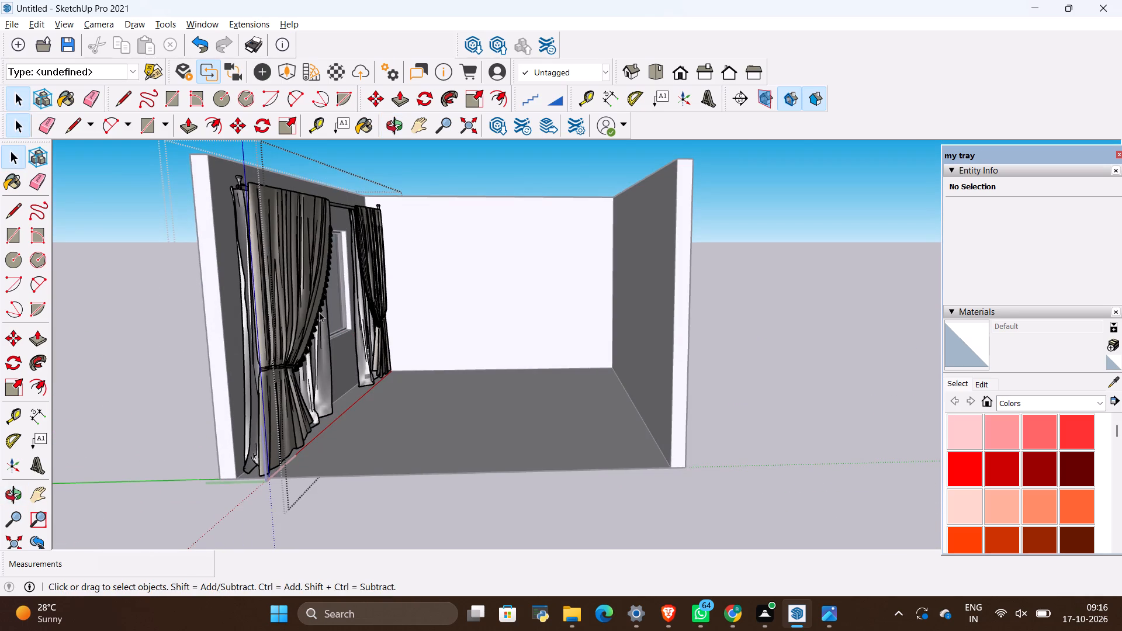
key(alt+Tab)
key(alt+Tab)
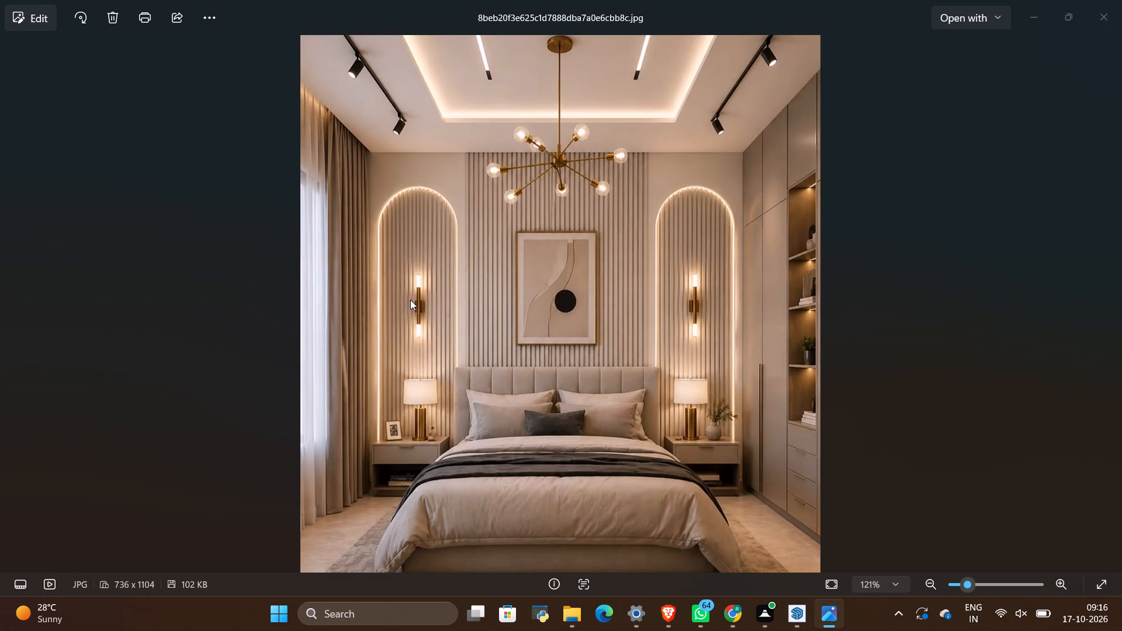
Compare the curtained room with the bedroom reference photo and examine the window wall from several angles.
key(alt+Tab)
key(alt+Tab)
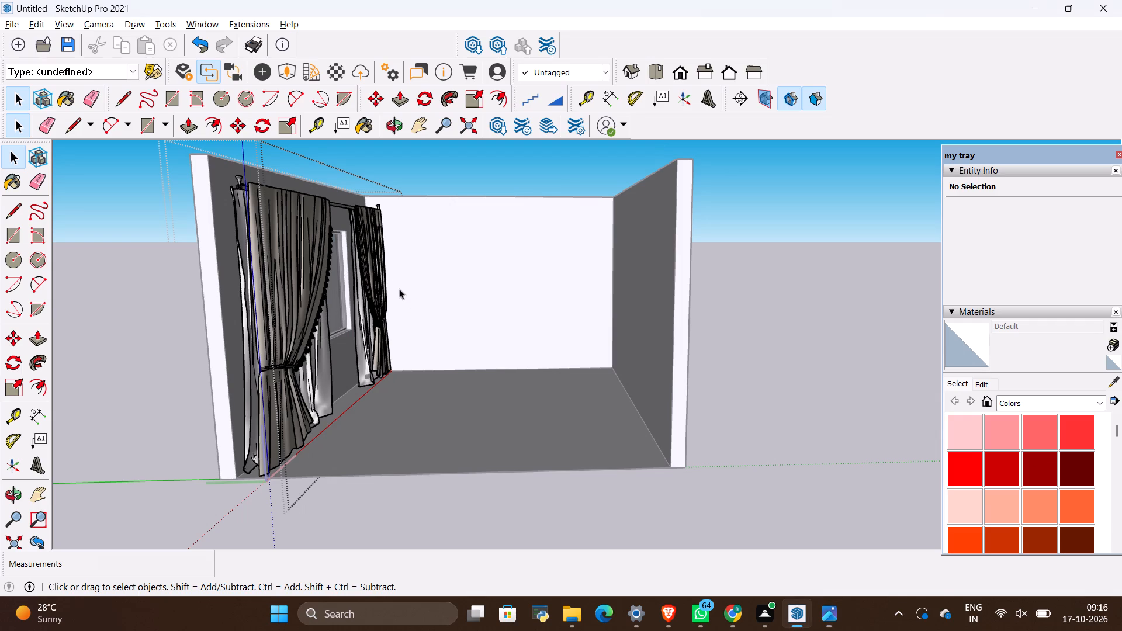
key(alt+Tab)
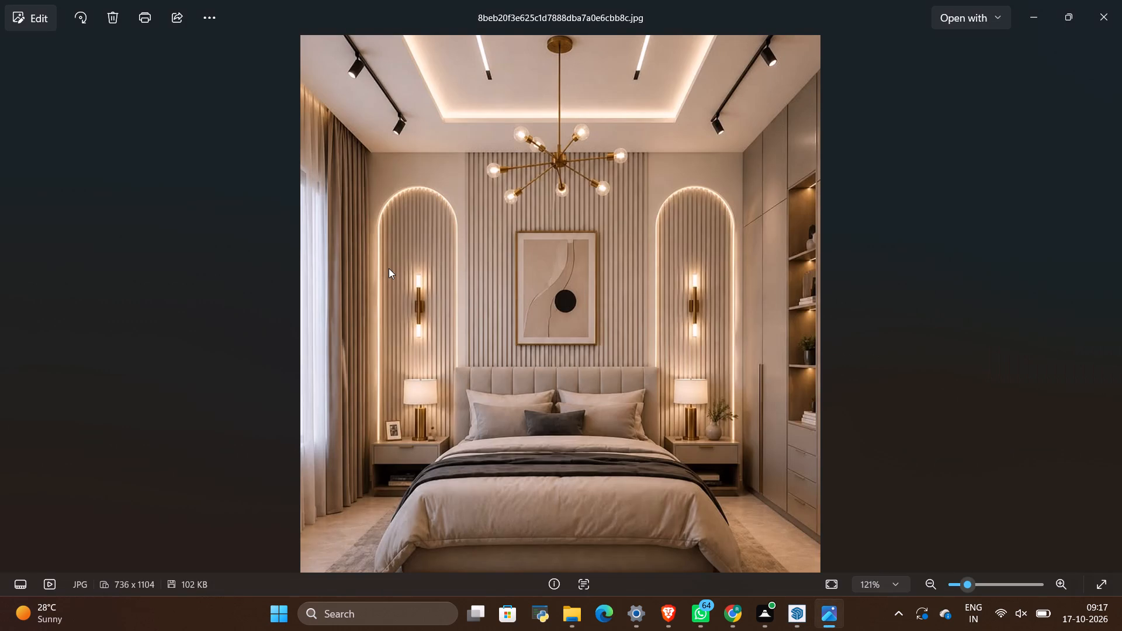
key(alt+Tab)
scroll(389, 258, down, 8)
middle_drag(418, 219, 420, 225)
middle_drag(419, 230, 416, 310)
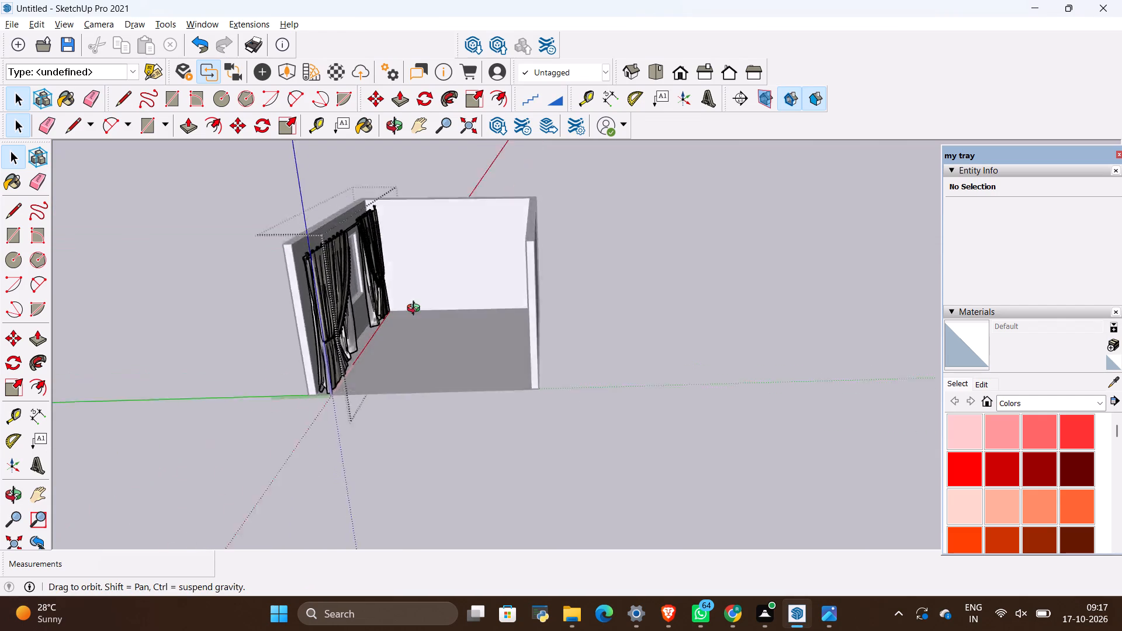
middle_drag(416, 310, 416, 410)
click(579, 219)
click(579, 220)
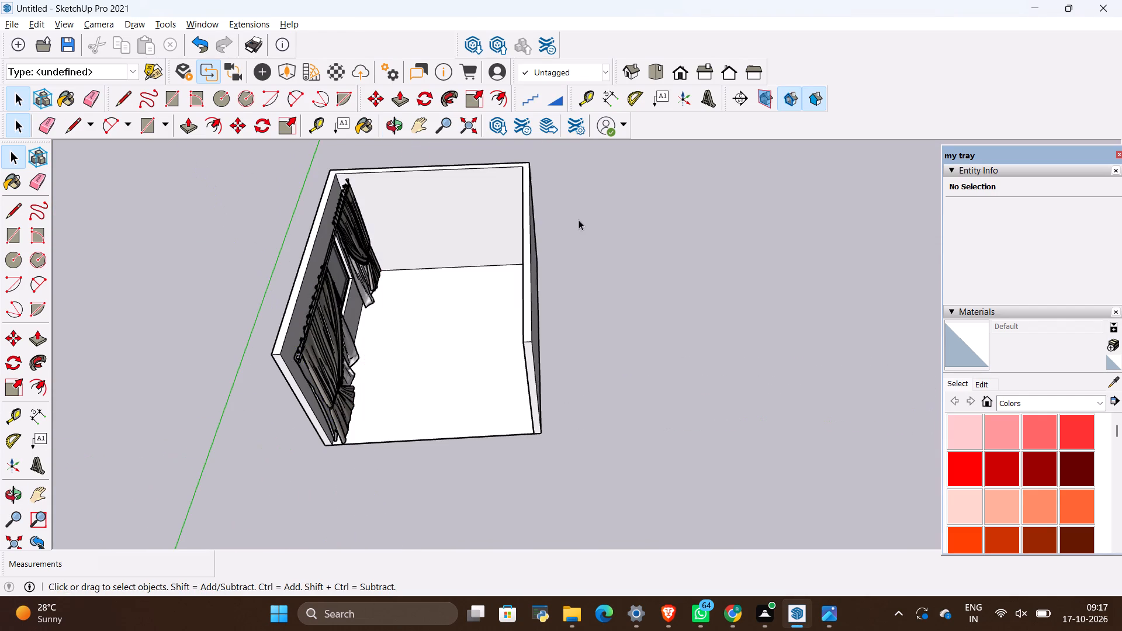
scroll(443, 255, down, 6)
middle_drag(449, 335, 461, 189)
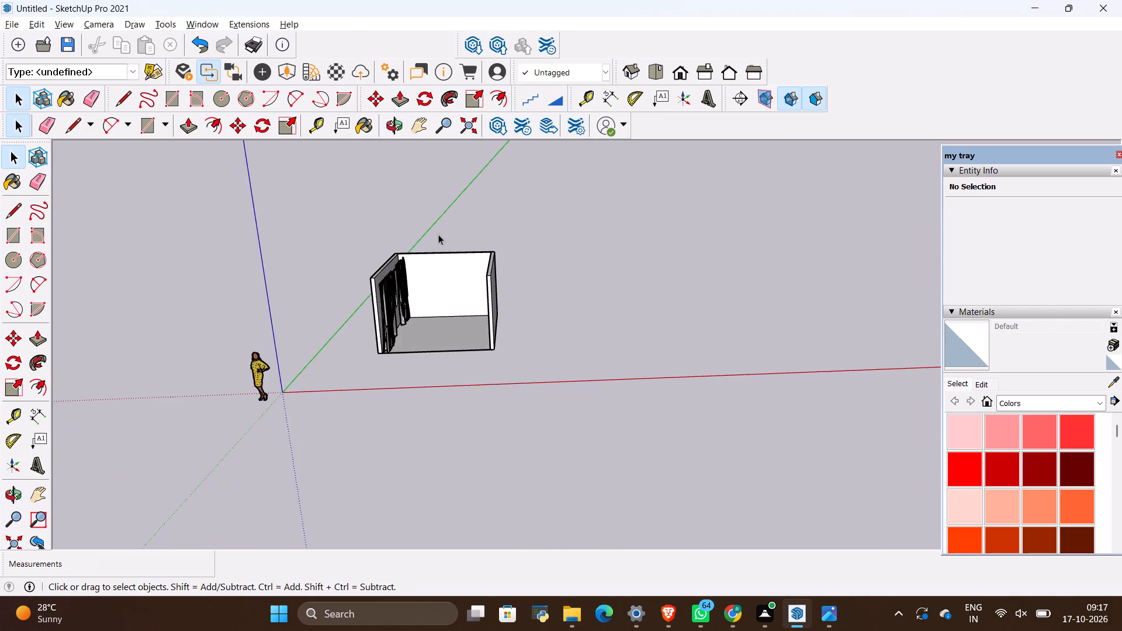
scroll(431, 269, up, 20)
scroll(431, 269, up, 6)
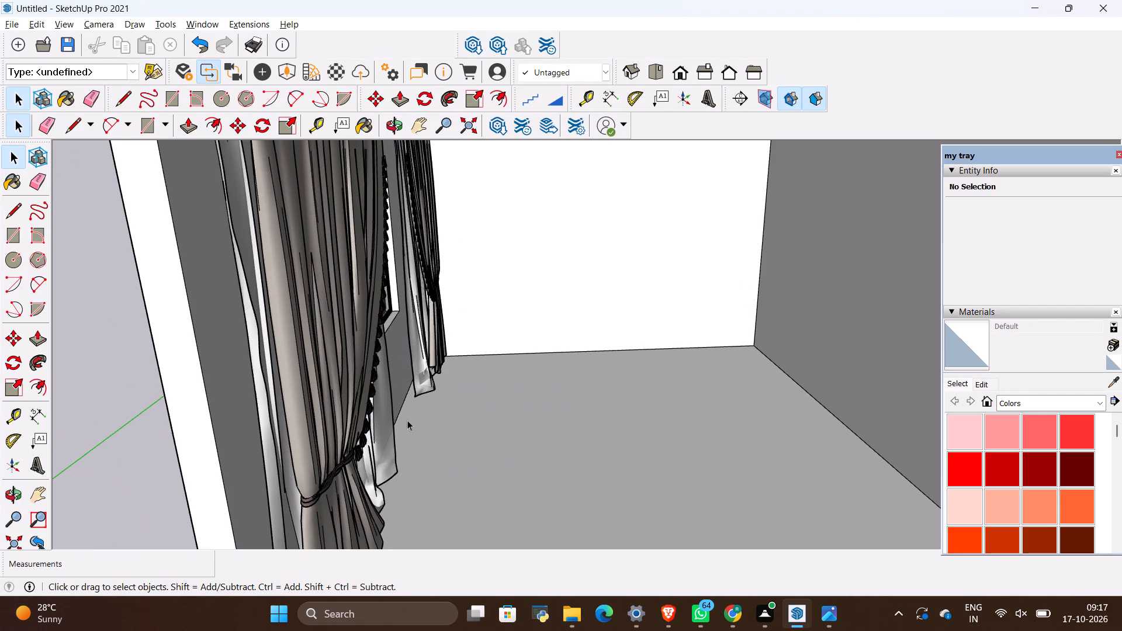
scroll(447, 362, down, 5)
middle_drag(566, 381, 391, 322)
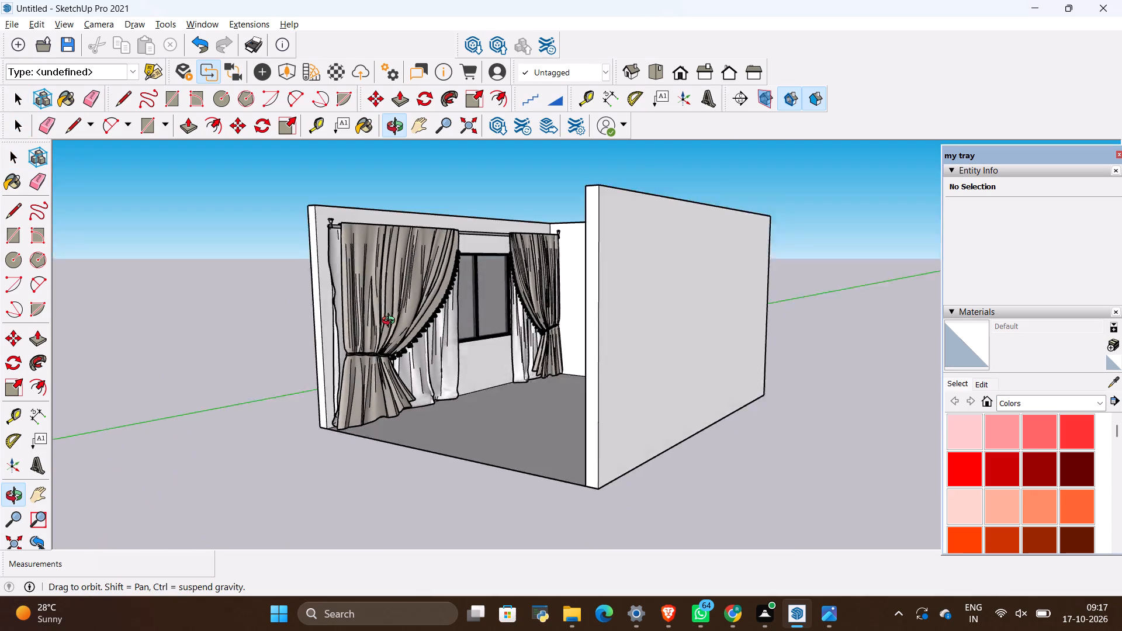
middle_drag(391, 322, 529, 435)
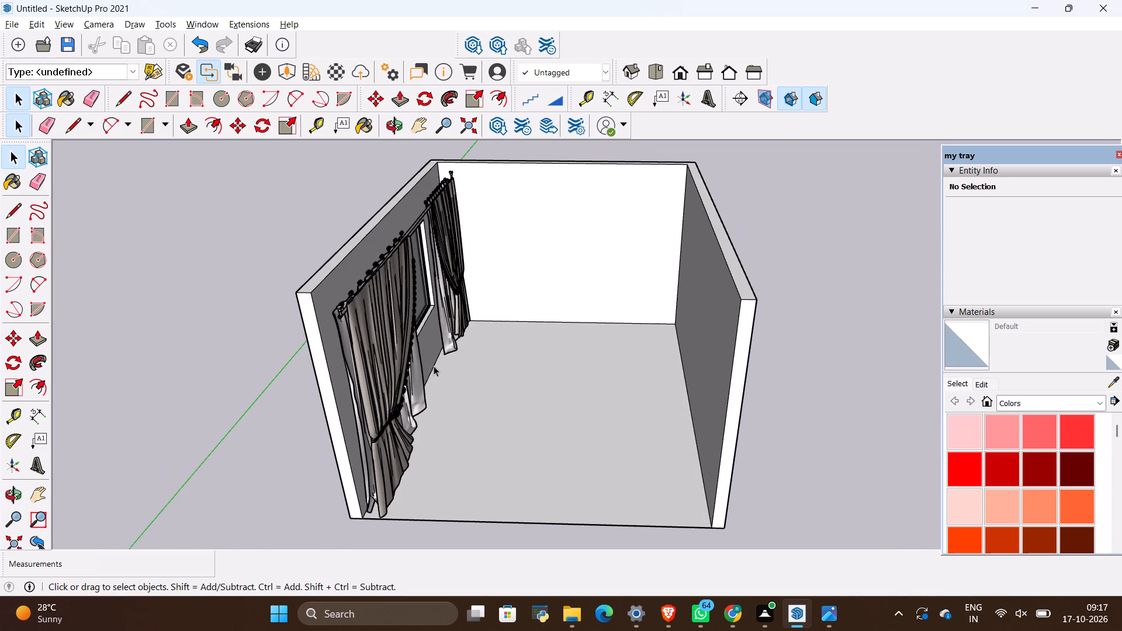
Scale the whole curtain component vertically by about 1.05, raising its top toward the top of the window wall.
click(370, 335)
key(s)
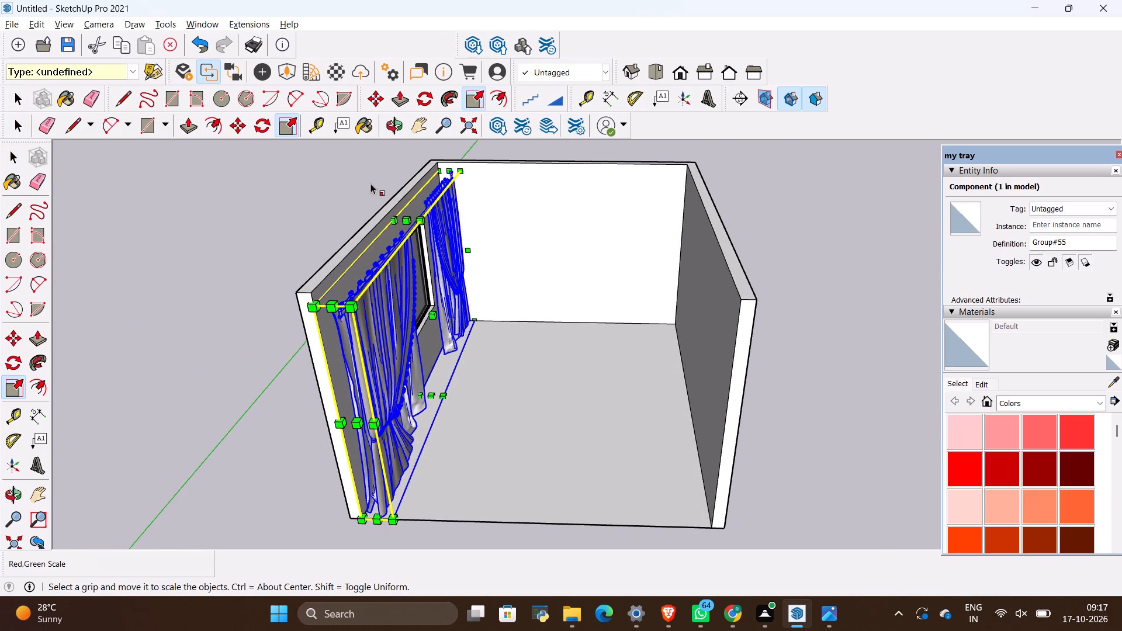
click(406, 216)
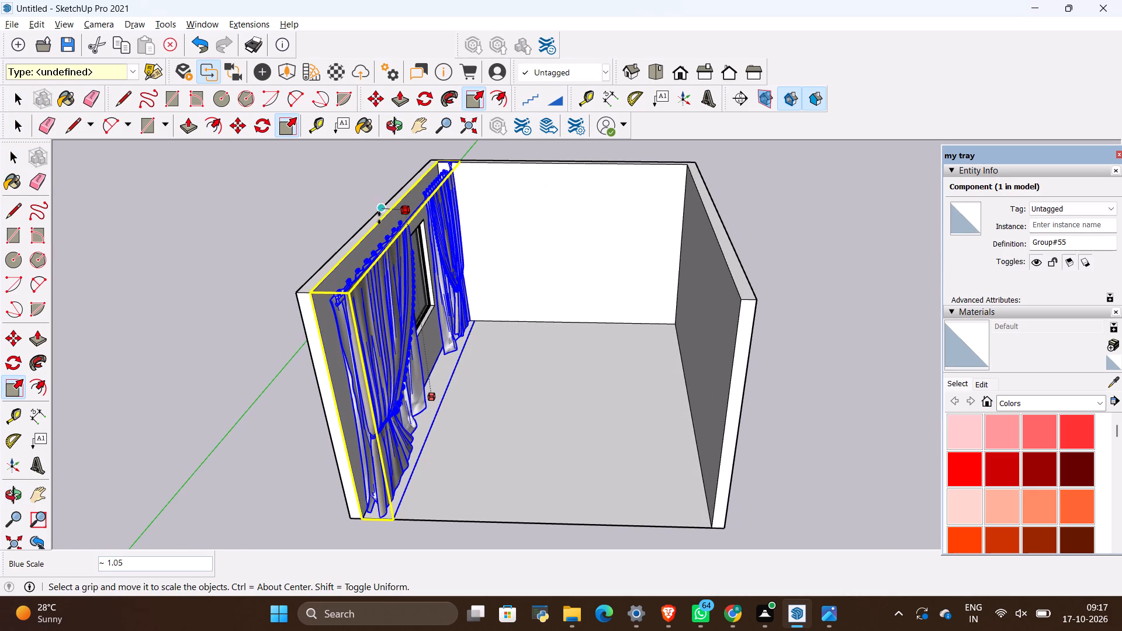
click(379, 218)
key(space)
click(328, 209)
Examine the taller curtains from inside the room and compare the back wall with the reference photo's panelled headboard wall.
scroll(328, 209, down, 6)
middle_drag(504, 332, 504, 332)
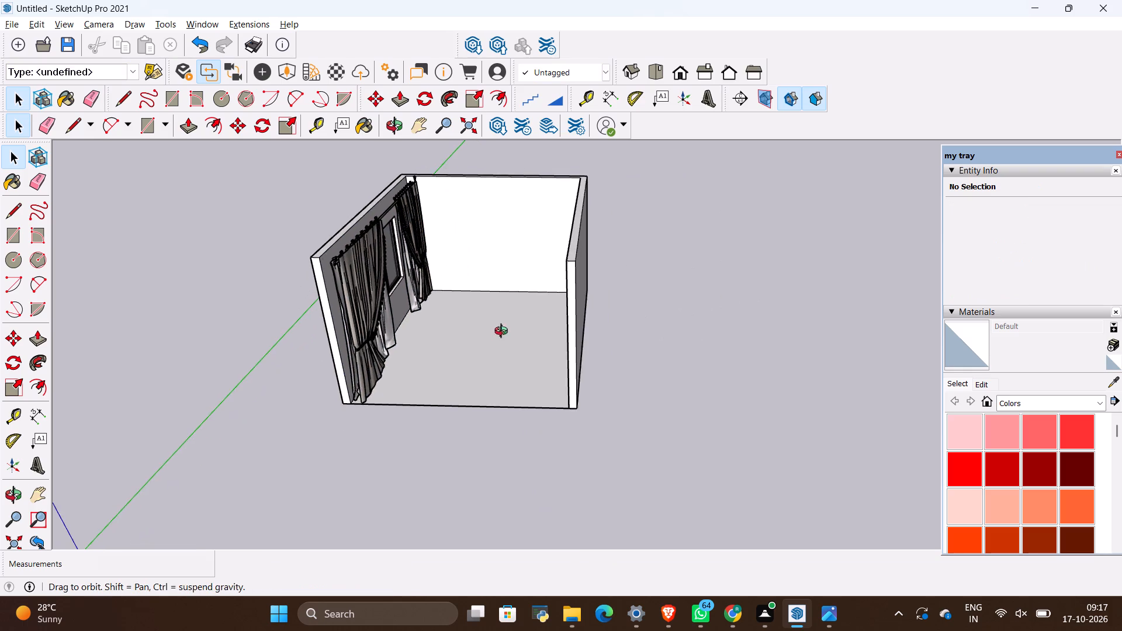
middle_drag(504, 332, 479, 252)
scroll(462, 242, up, 5)
scroll(509, 313, up, 6)
scroll(509, 312, down, 7)
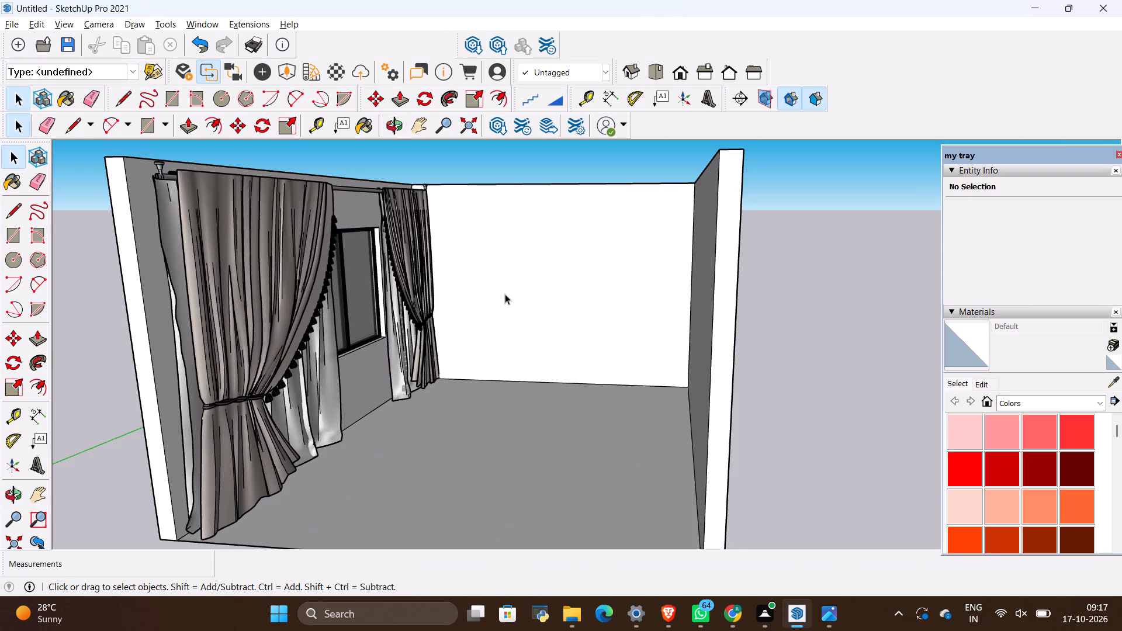
middle_drag(484, 320, 510, 300)
key(alt+Tab)
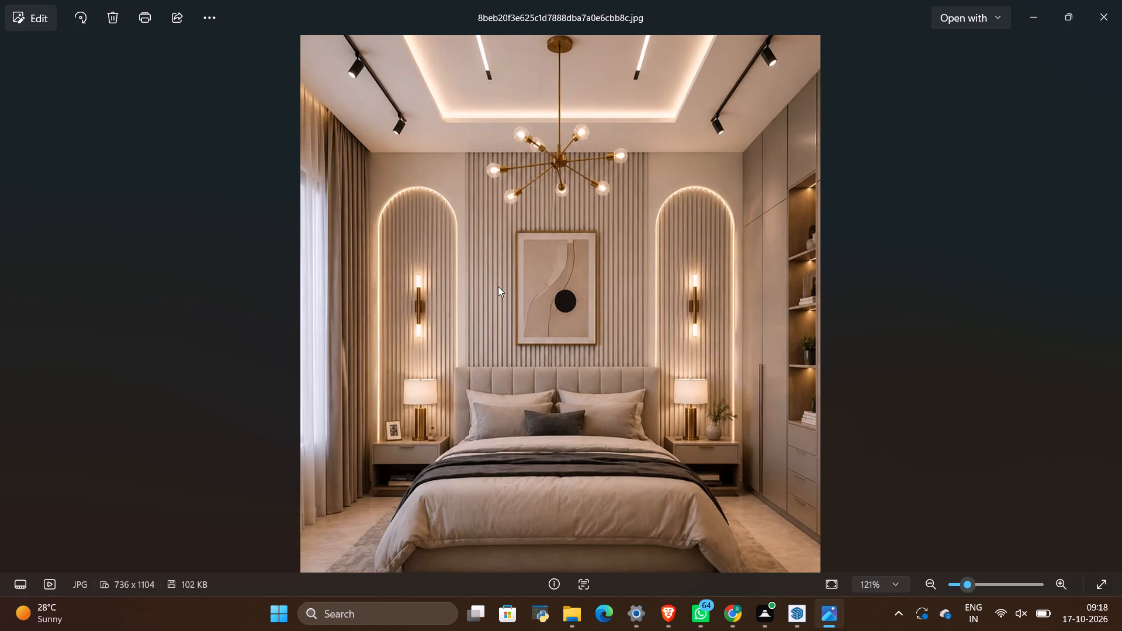
key(alt+Tab)
key(alt+Tab)
key(alt+Tab)
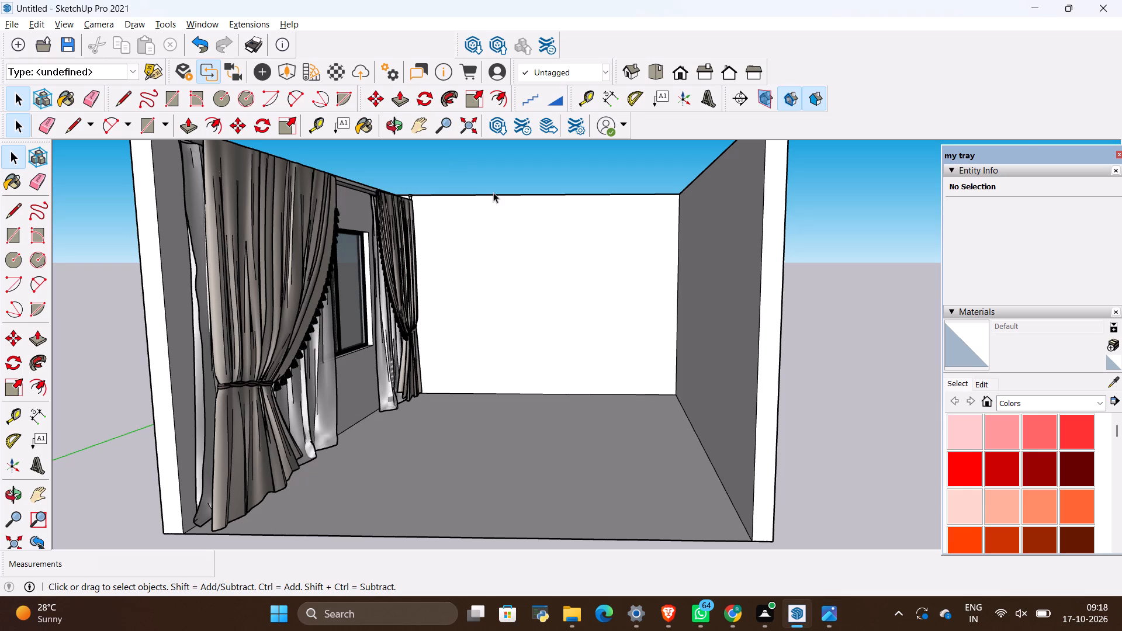
key(alt+Tab)
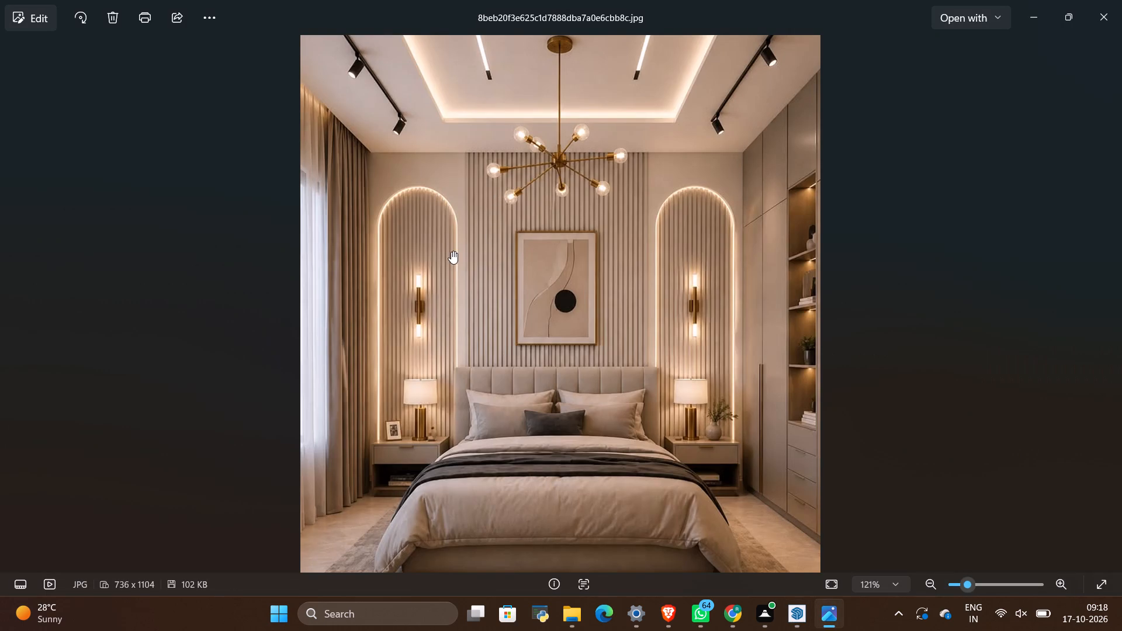
key(alt+Tab)
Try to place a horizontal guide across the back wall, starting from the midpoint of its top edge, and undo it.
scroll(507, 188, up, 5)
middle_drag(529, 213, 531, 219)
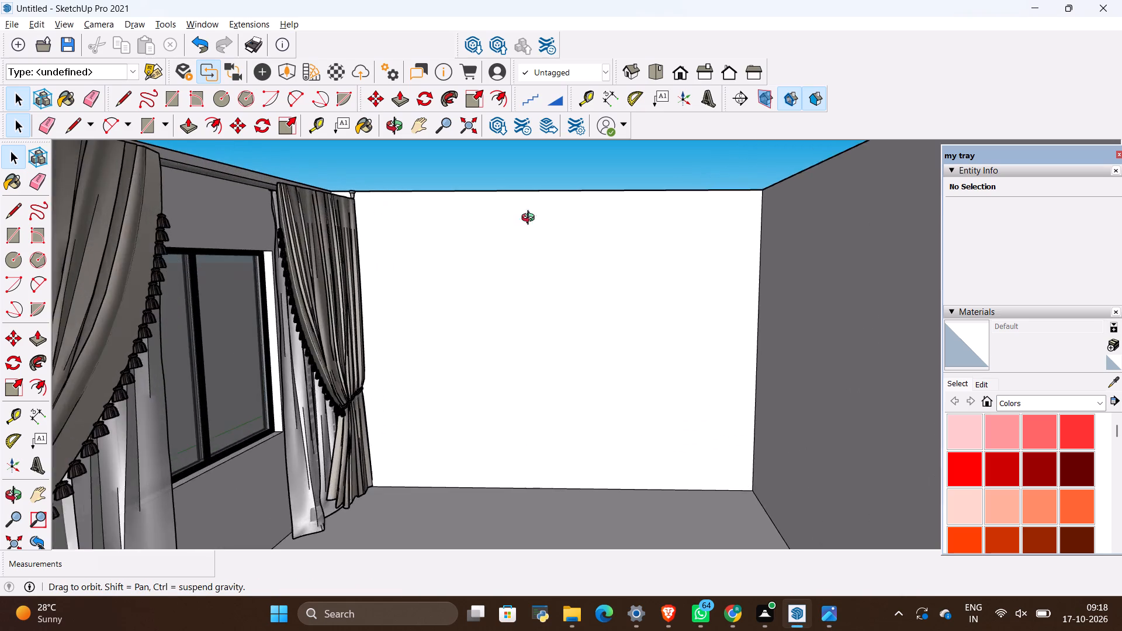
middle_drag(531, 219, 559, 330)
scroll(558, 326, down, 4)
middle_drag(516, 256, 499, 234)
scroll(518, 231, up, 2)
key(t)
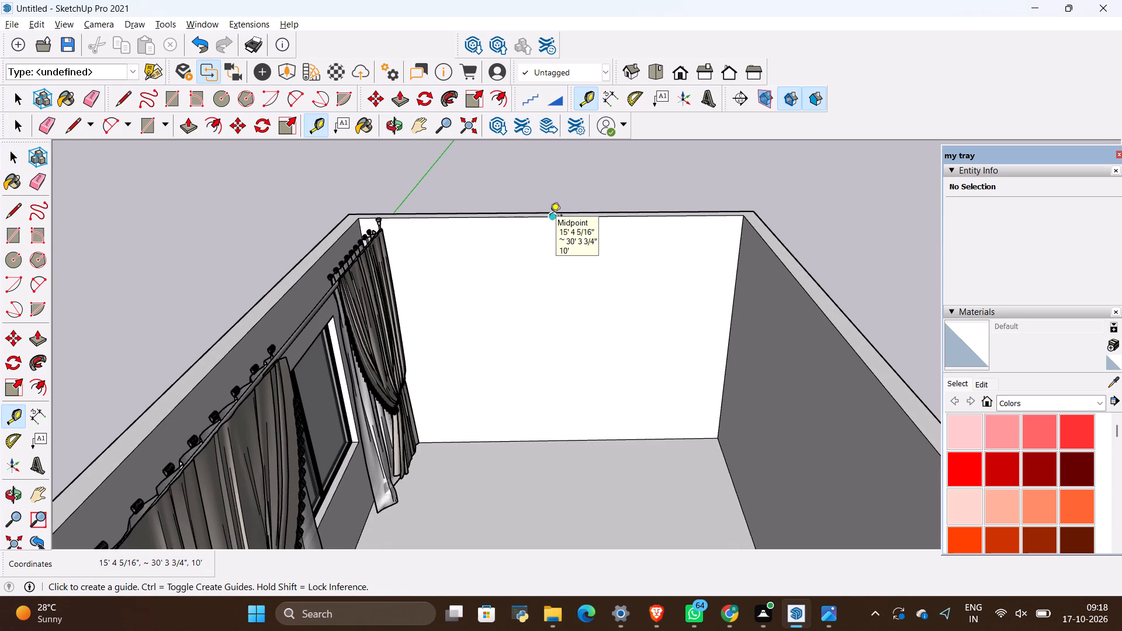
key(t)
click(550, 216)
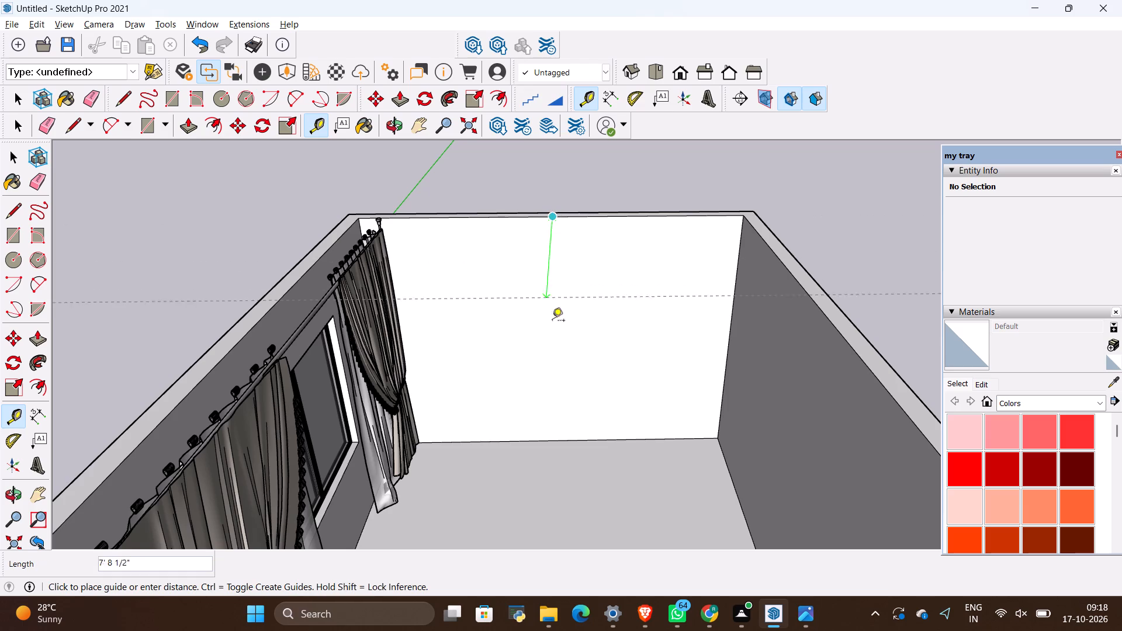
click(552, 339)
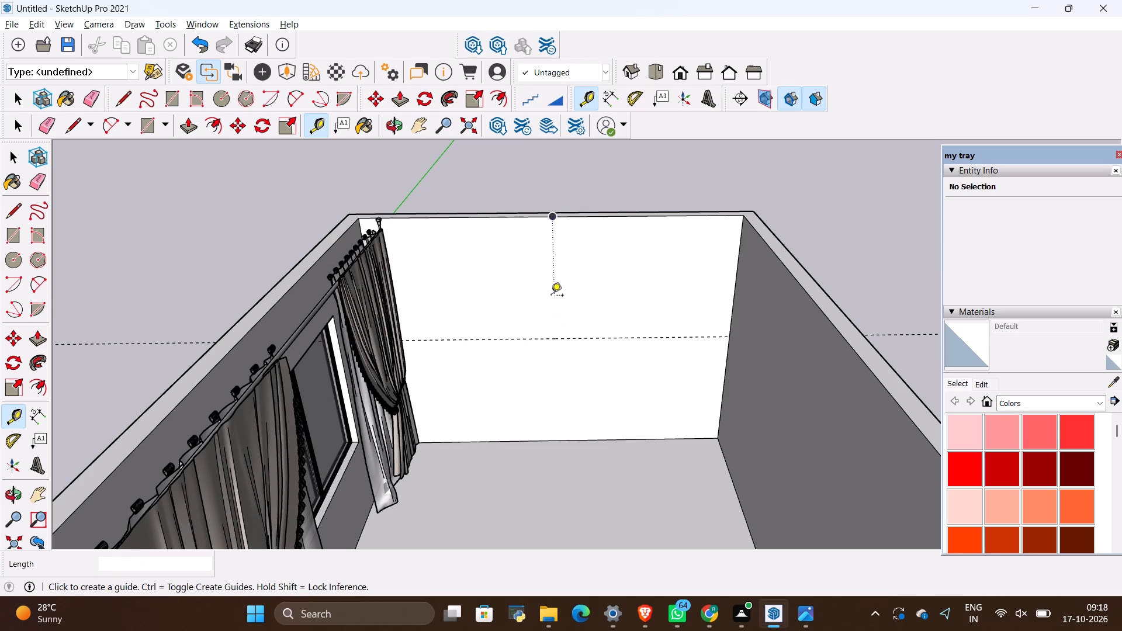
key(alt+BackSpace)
Place a vertical guide line on the back wall through the midpoint of its top edge.
click(551, 296)
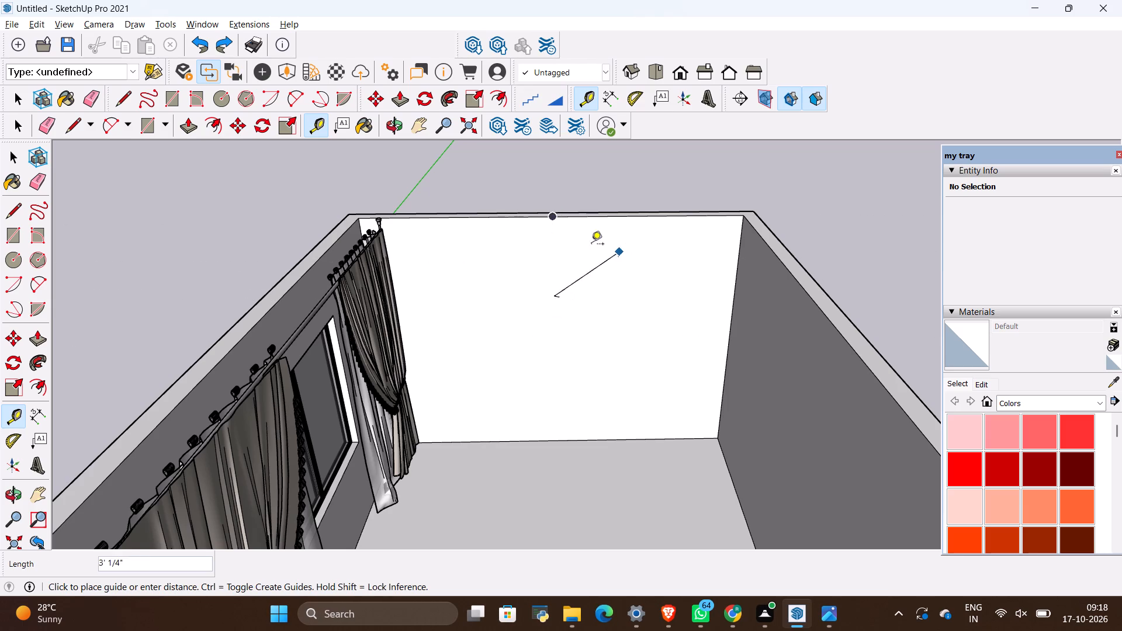
click(553, 220)
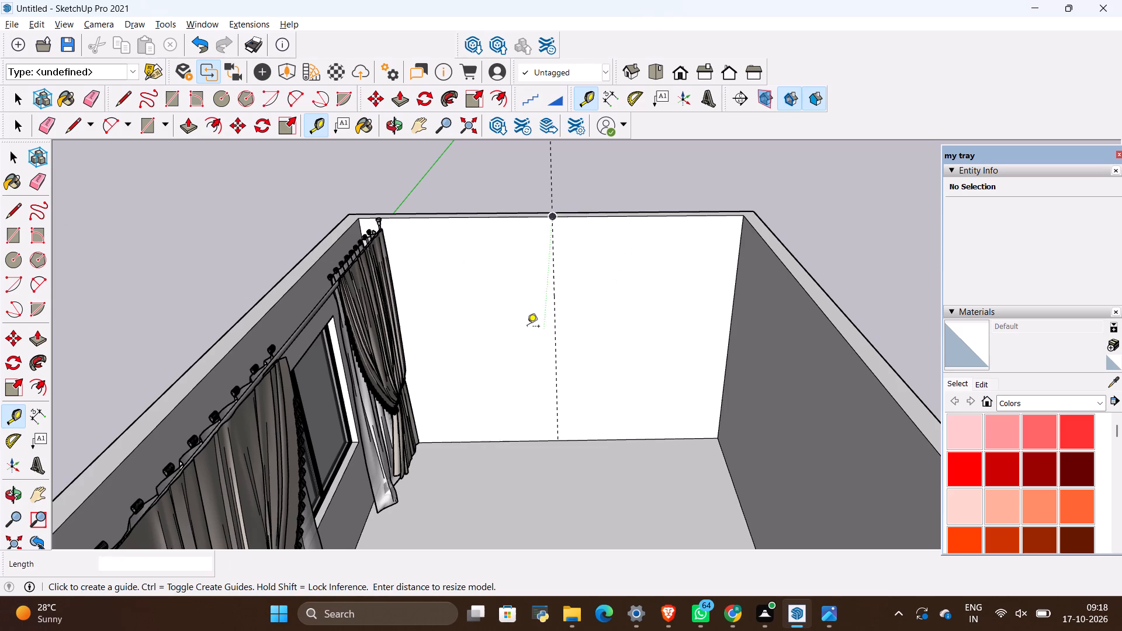
Offset a vertical guide 2'6" from the back wall's centre guide toward the plain side wall, checking proportions against the reference photo.
key(t)
click(555, 261)
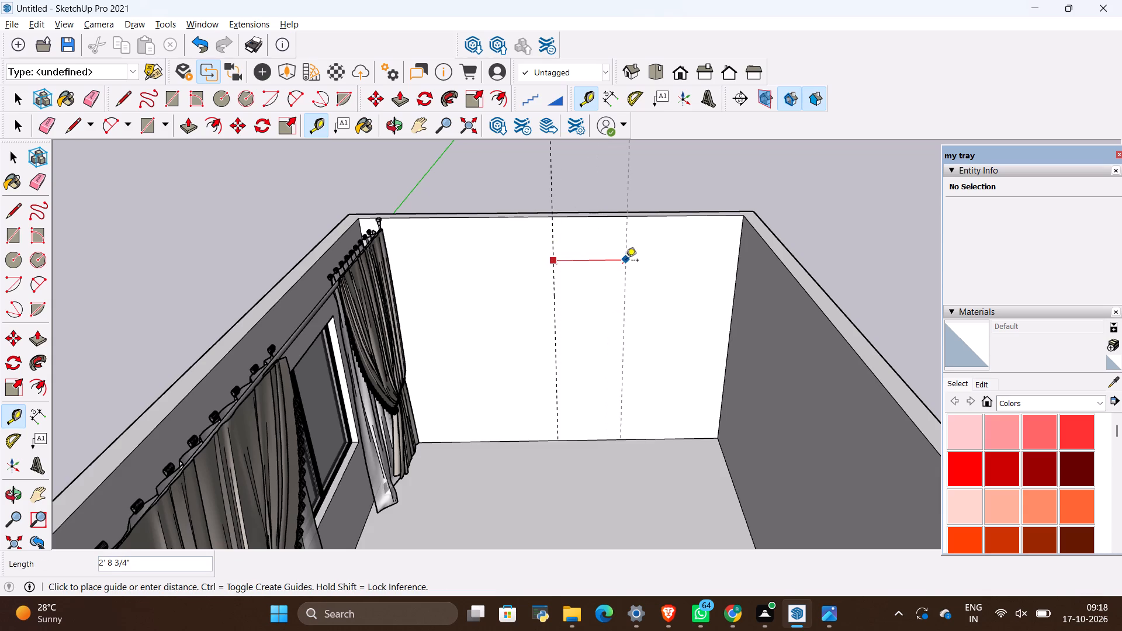
key(alt+Tab)
key(alt+Tab)
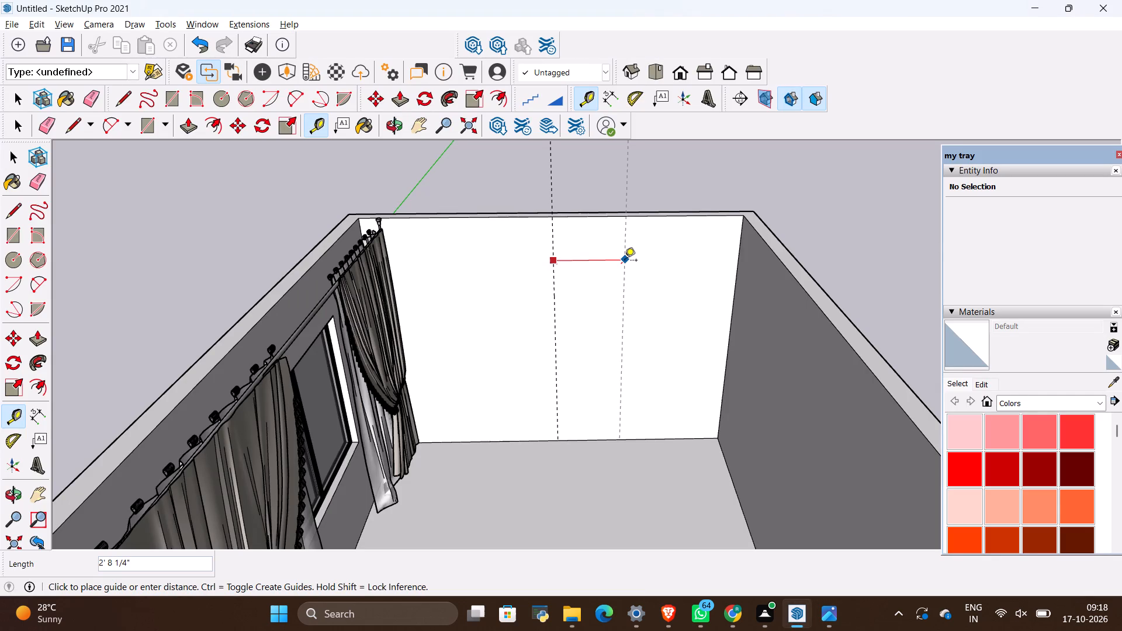
scroll(555, 249, down, 4)
scroll(658, 241, up, 9)
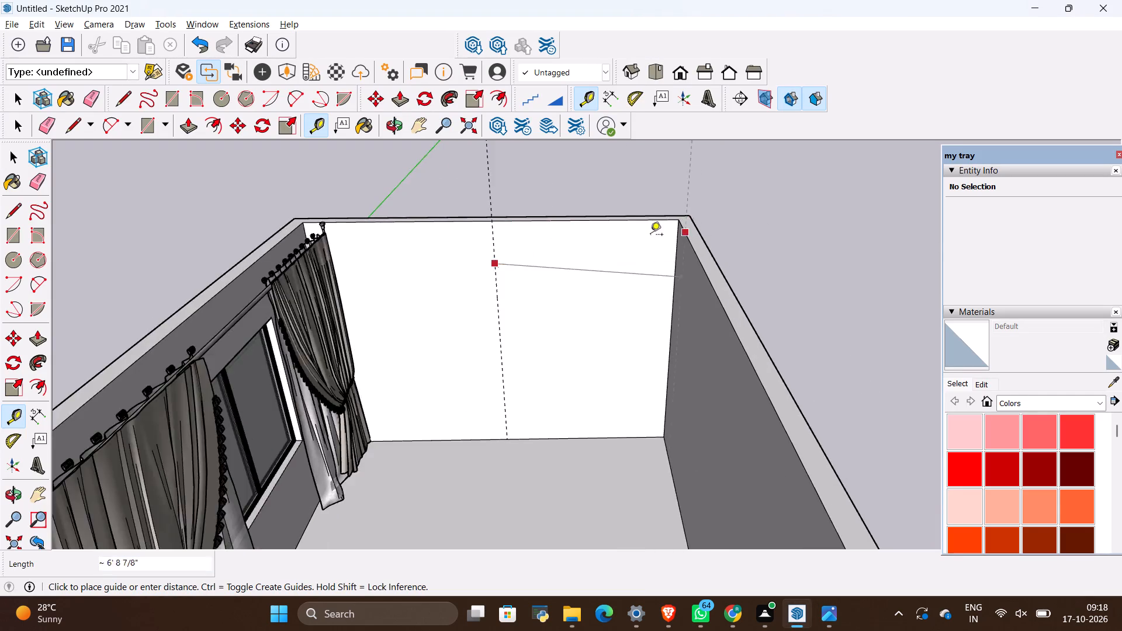
scroll(650, 235, up, 3)
scroll(634, 269, down, 5)
key(alt+Tab)
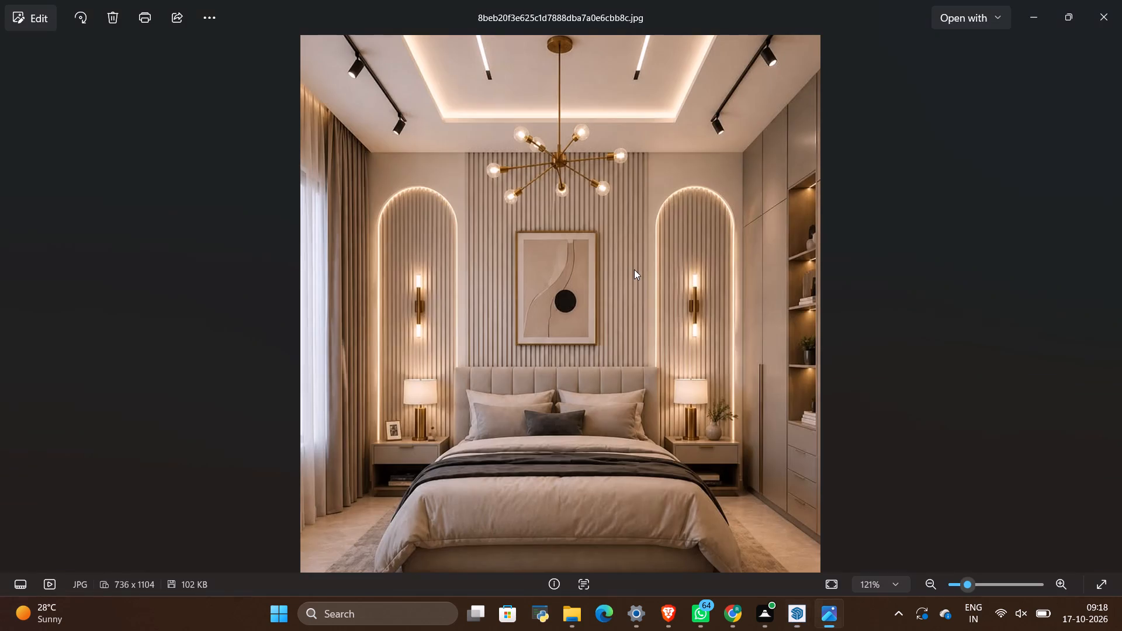
key(alt+Tab)
key(alt+Tab)
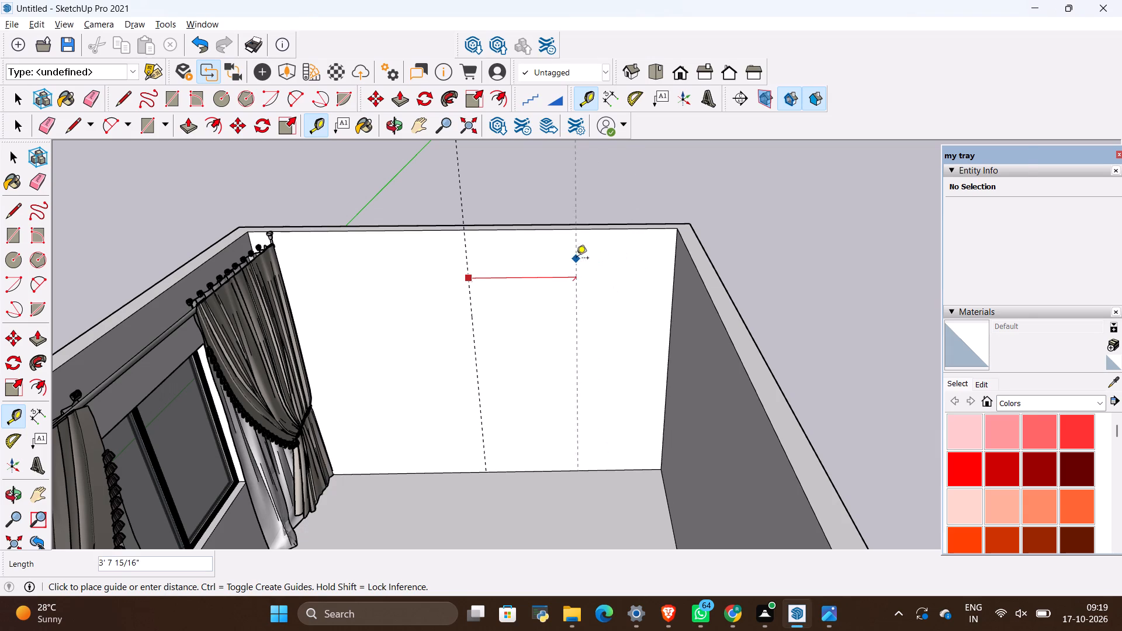
key(alt+Tab)
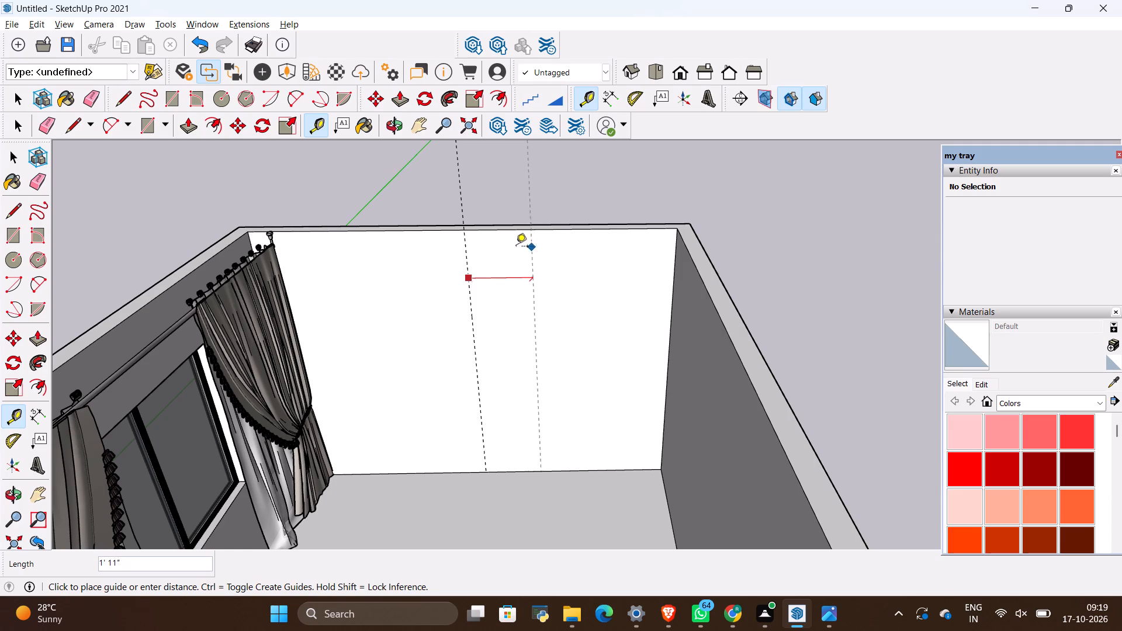
scroll(504, 245, up, 2)
key(alt+Tab)
key(alt+Tab)
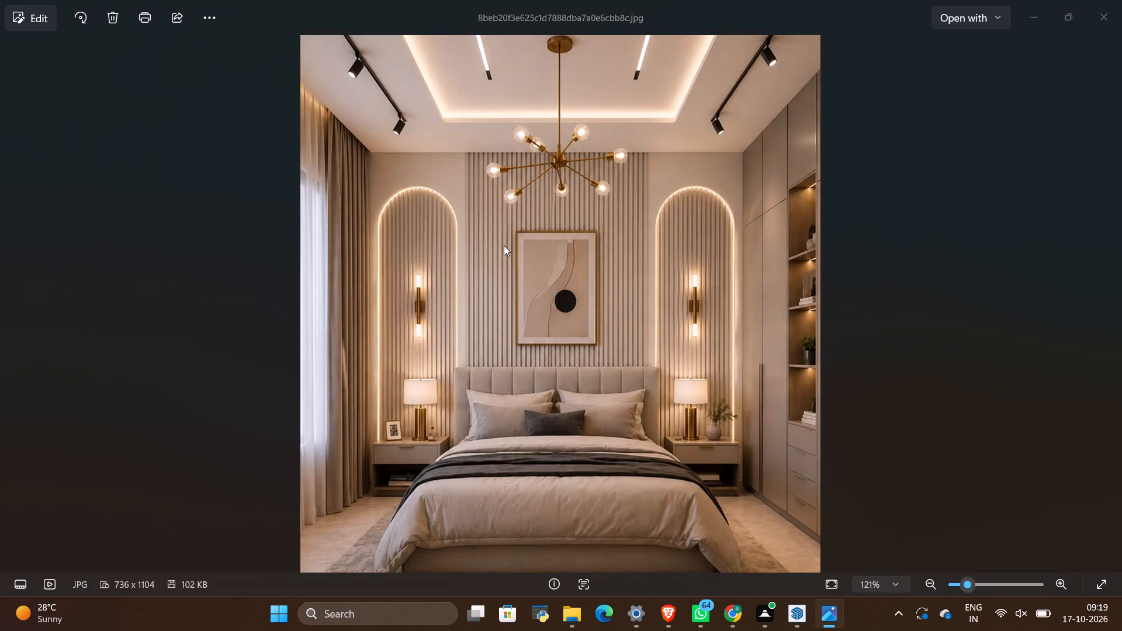
key(alt+Tab)
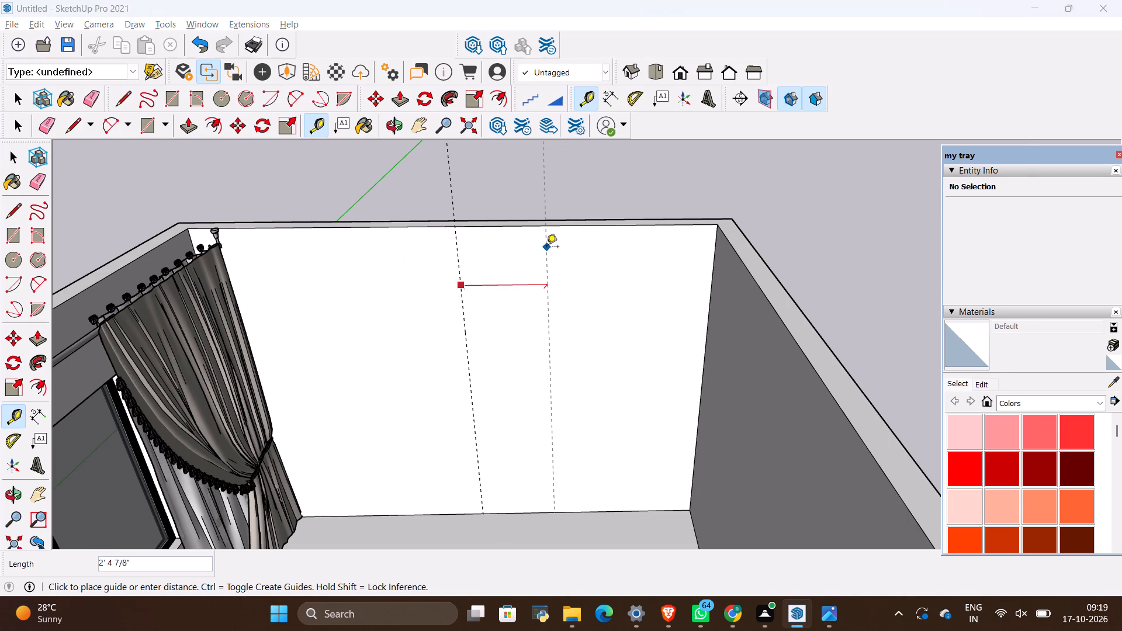
key(alt+Tab)
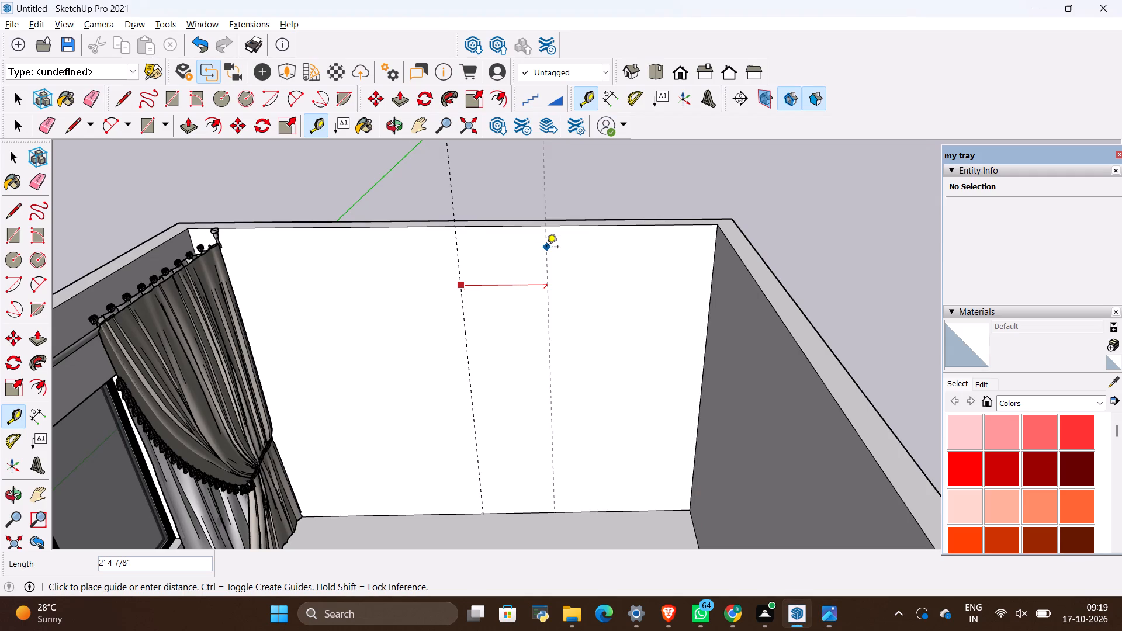
key(BackSpace)
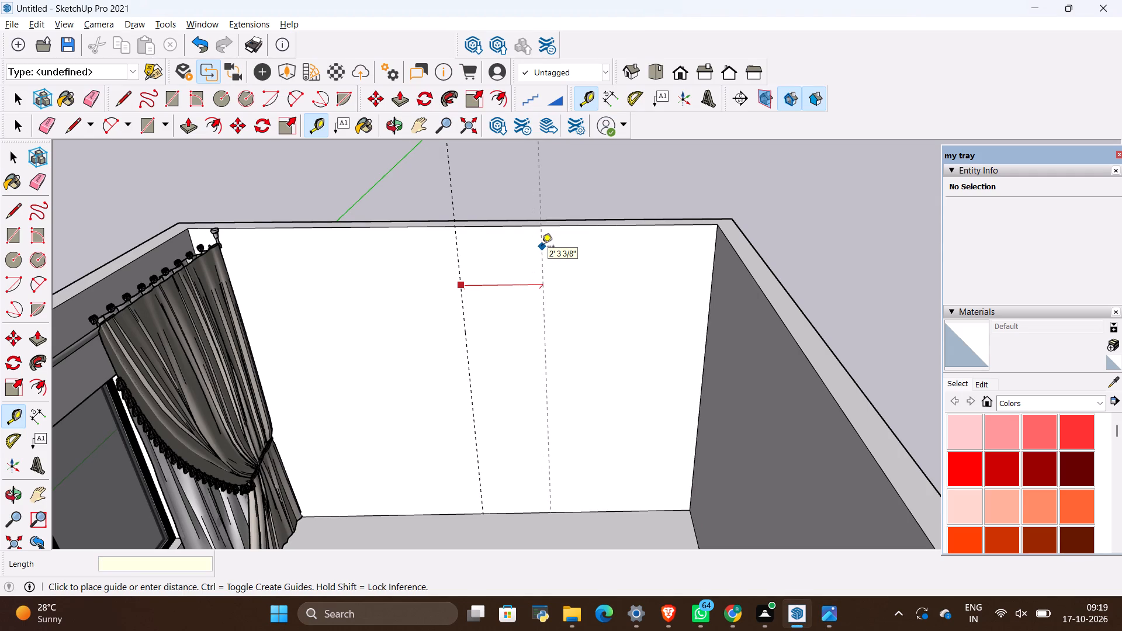
text(2'6)
key(shift+quotedbl)
key(Return)
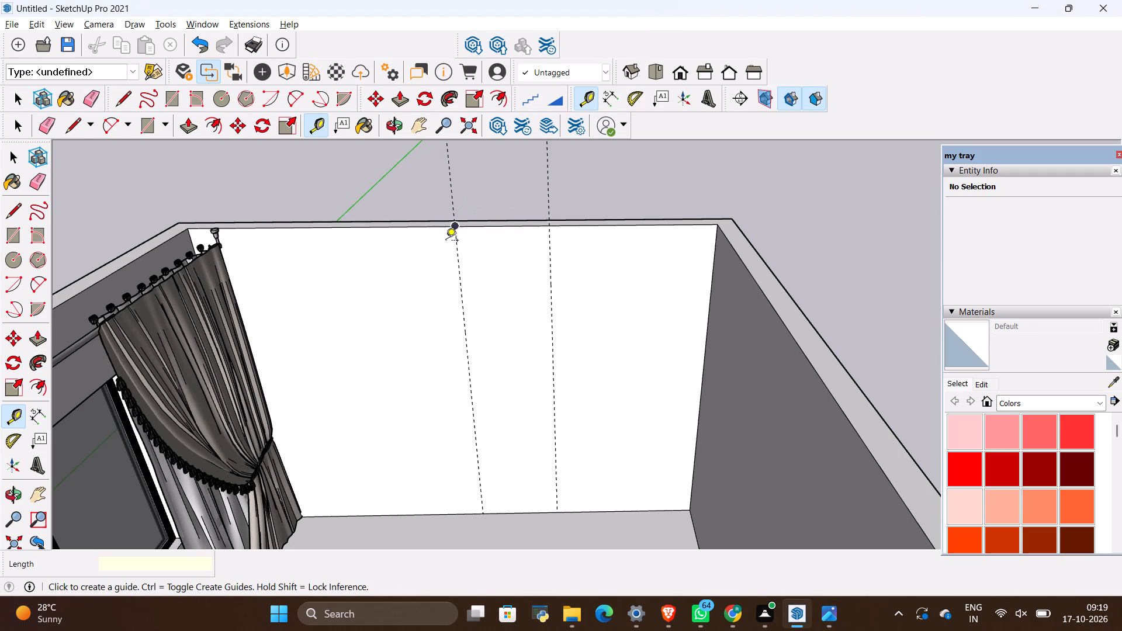
Offset a vertical guide 2'6" from the back wall's centre guide toward the curtained window side.
click(456, 248)
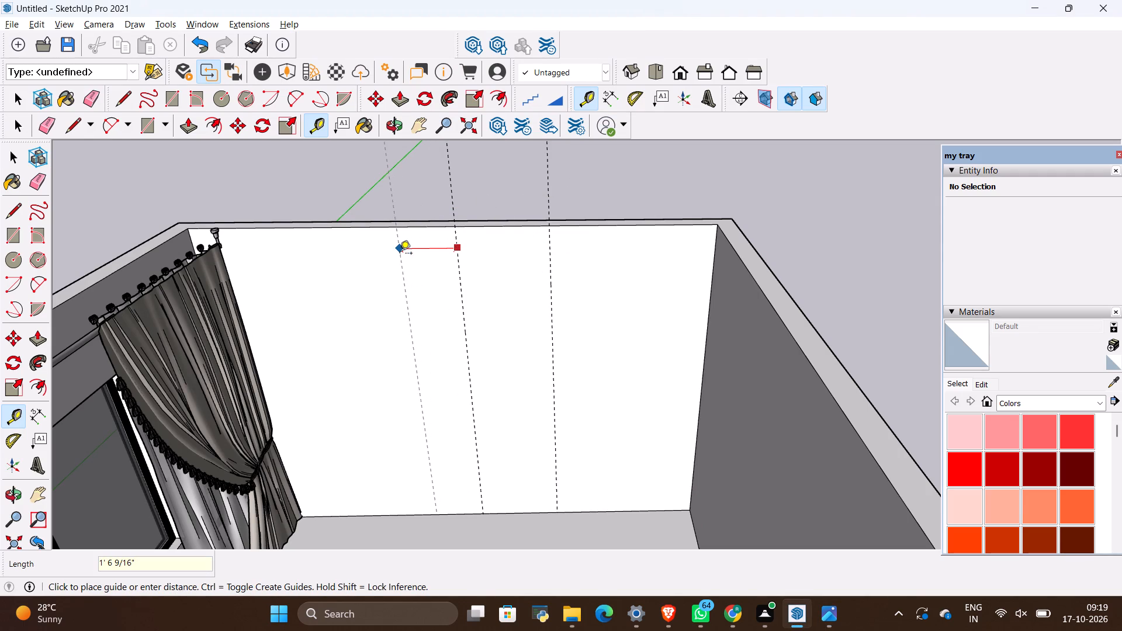
key(BackSpace)
text(2'6")
key(Return)
key(space)
Draw a full-height rectangle on the back wall between the two outer guides for the central slatted panel.
click(400, 254)
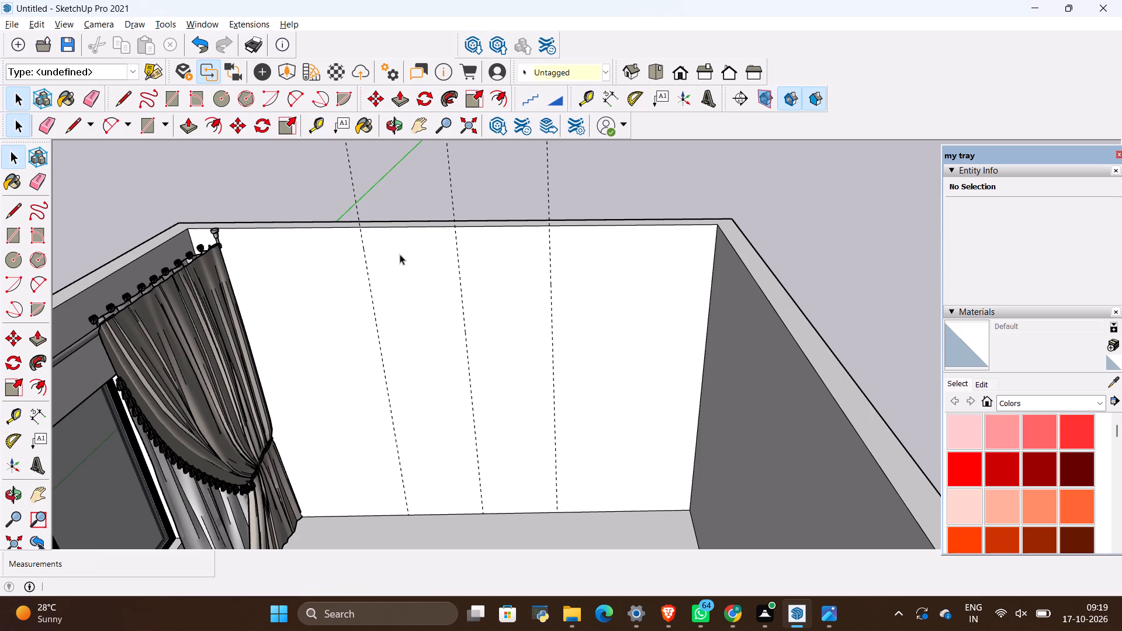
key(alt+Tab)
key(alt+Tab)
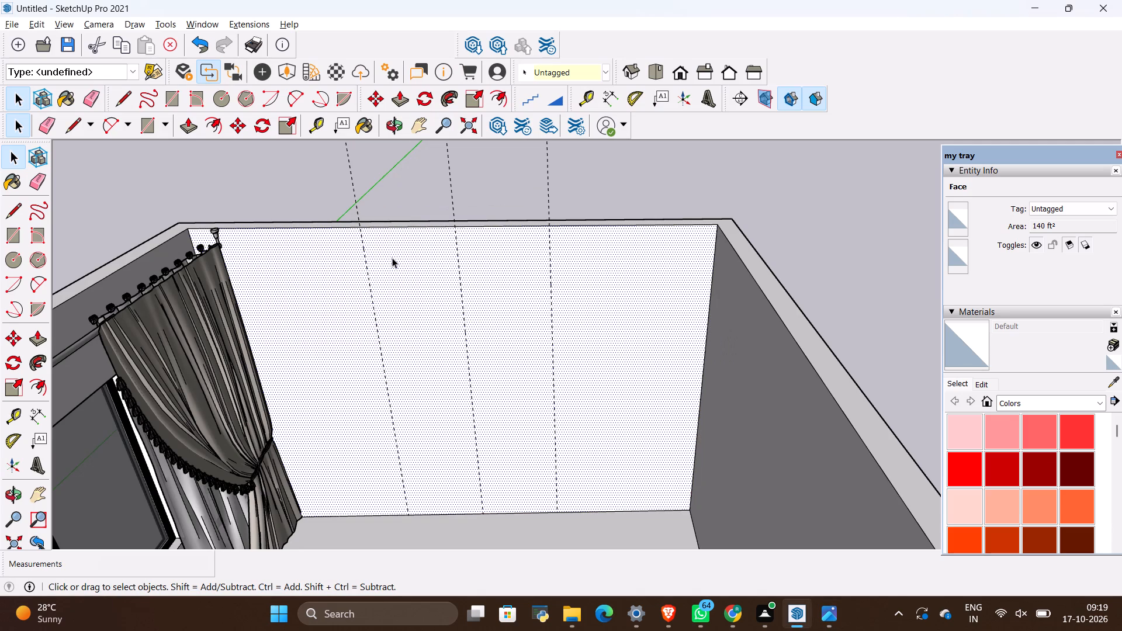
key(r)
scroll(392, 258, down, 4)
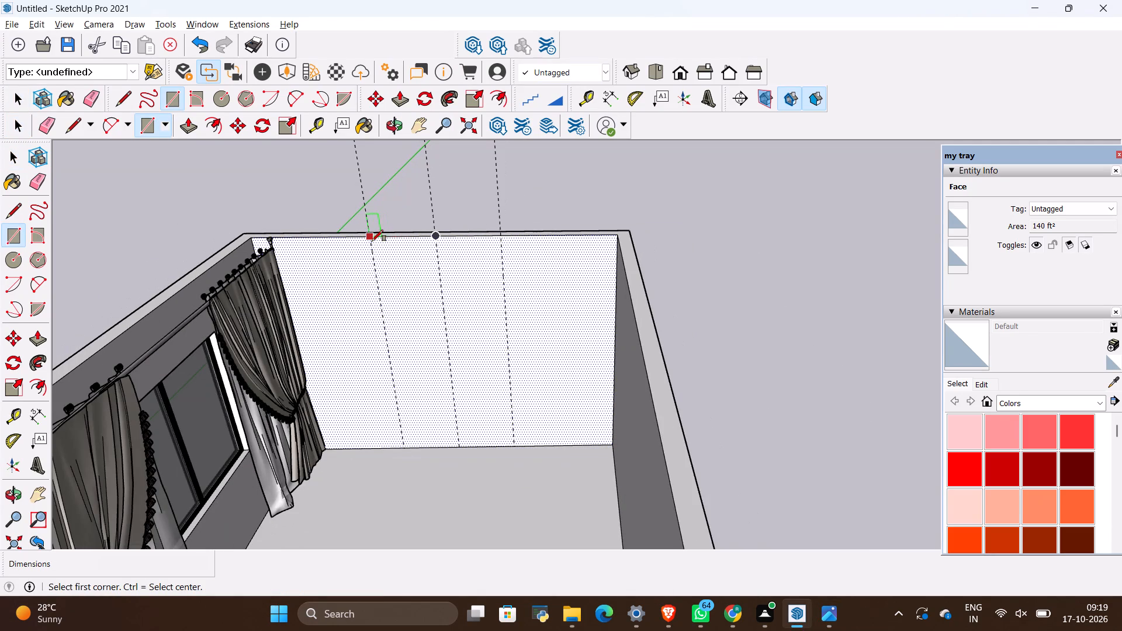
click(369, 239)
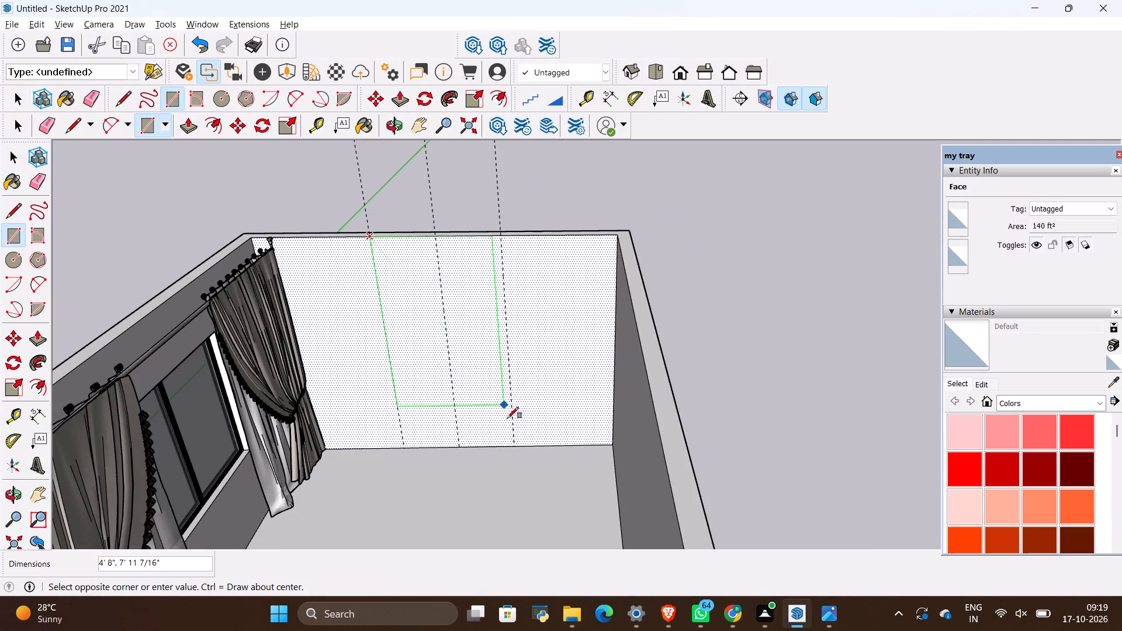
click(516, 445)
key(space)
click(487, 397)
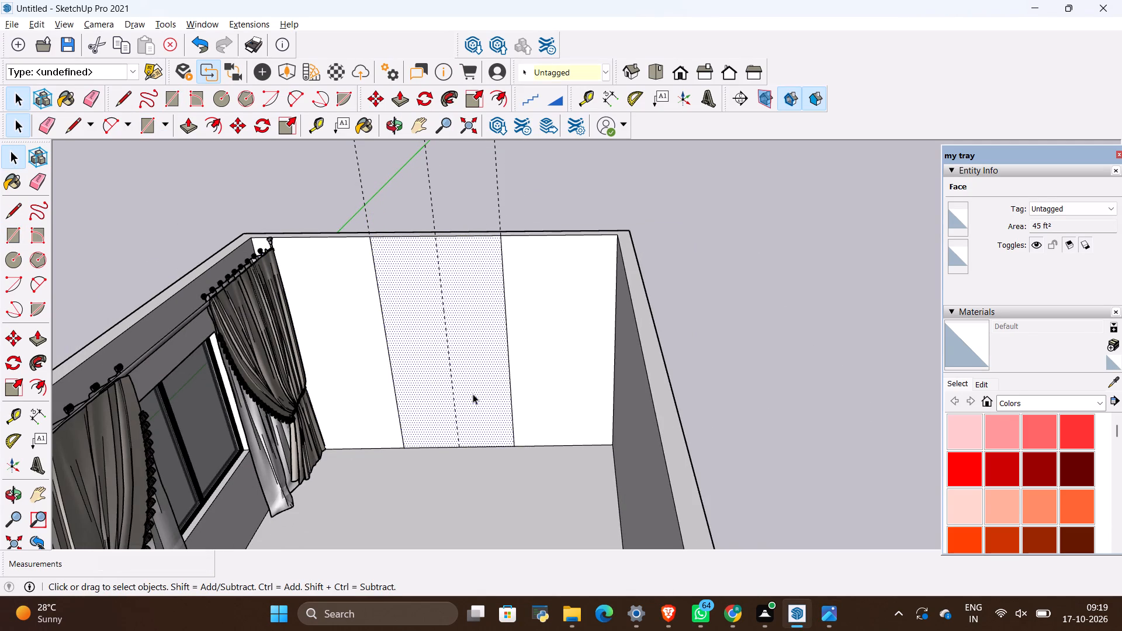
Offset a vertical guide 6" outward from each side edge of the central panel, consulting the reference photo first.
key(alt+Tab)
key(alt+Tab)
scroll(582, 325, down, 3)
middle_drag(605, 340, 632, 297)
scroll(529, 324, up, 3)
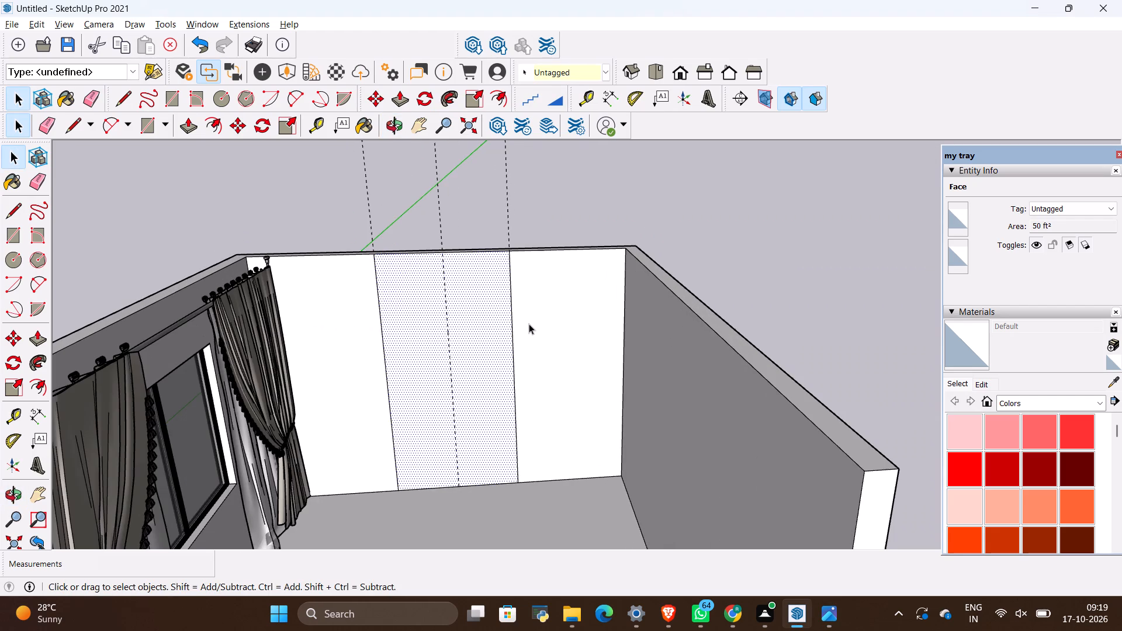
key(t)
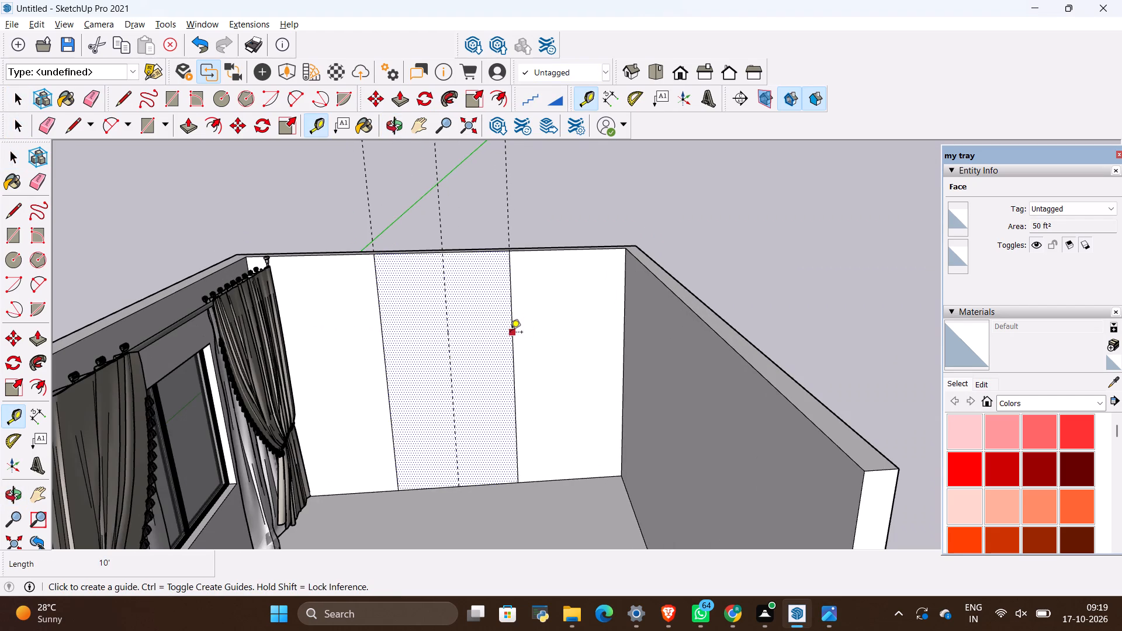
click(510, 334)
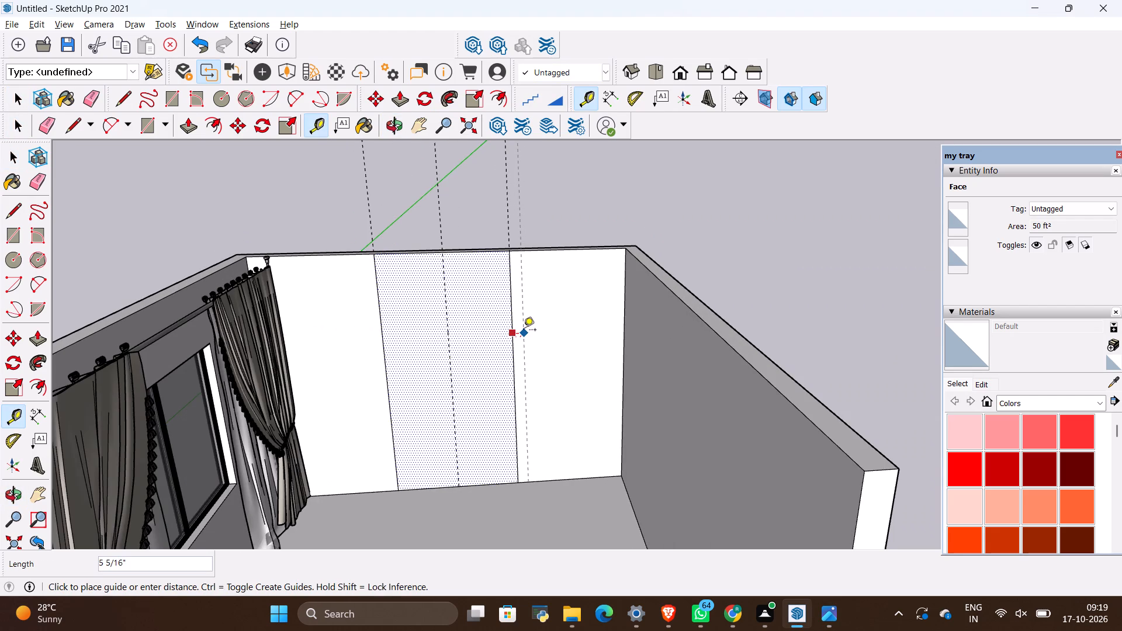
key(BackSpace)
text(6")
key(Return)
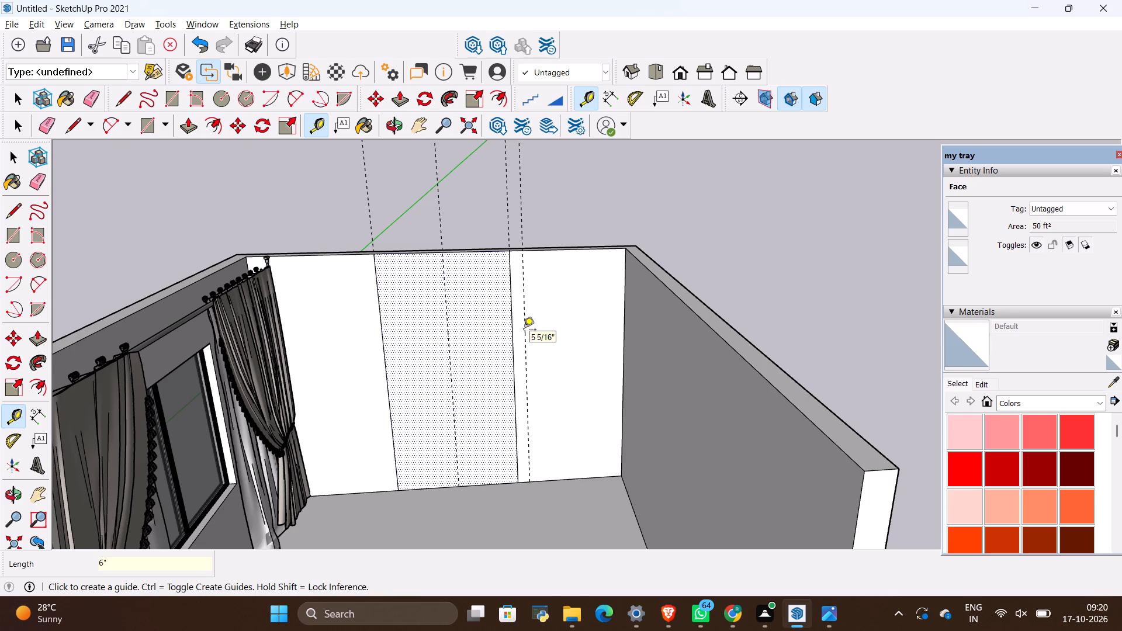
click(384, 349)
key(BackSpace)
key(6)
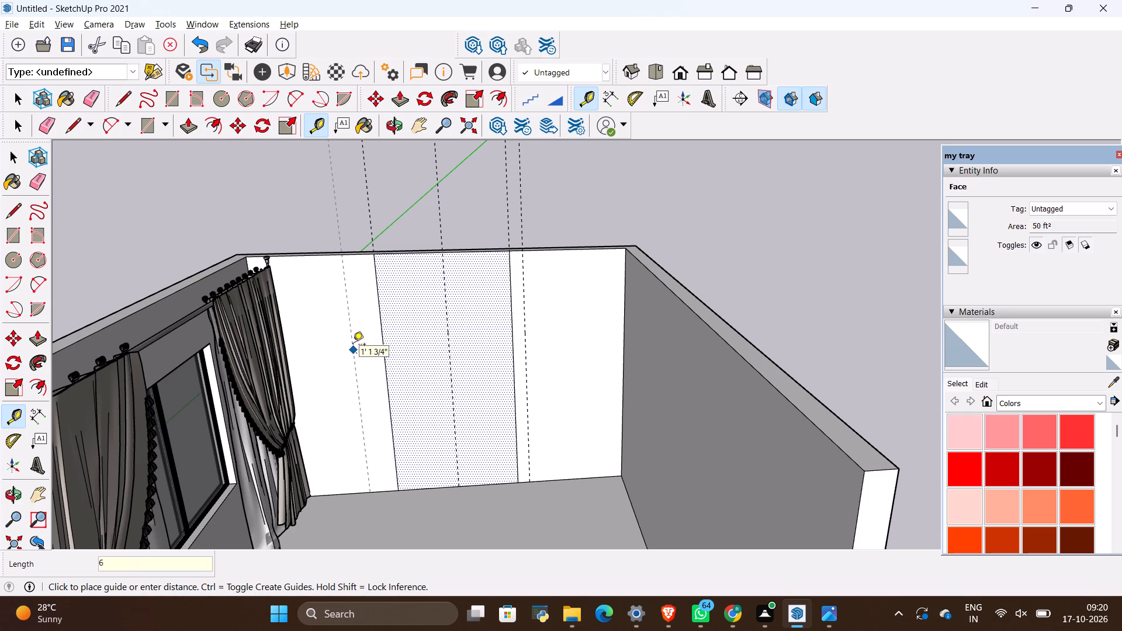
key(shift+quotedbl)
key(Return)
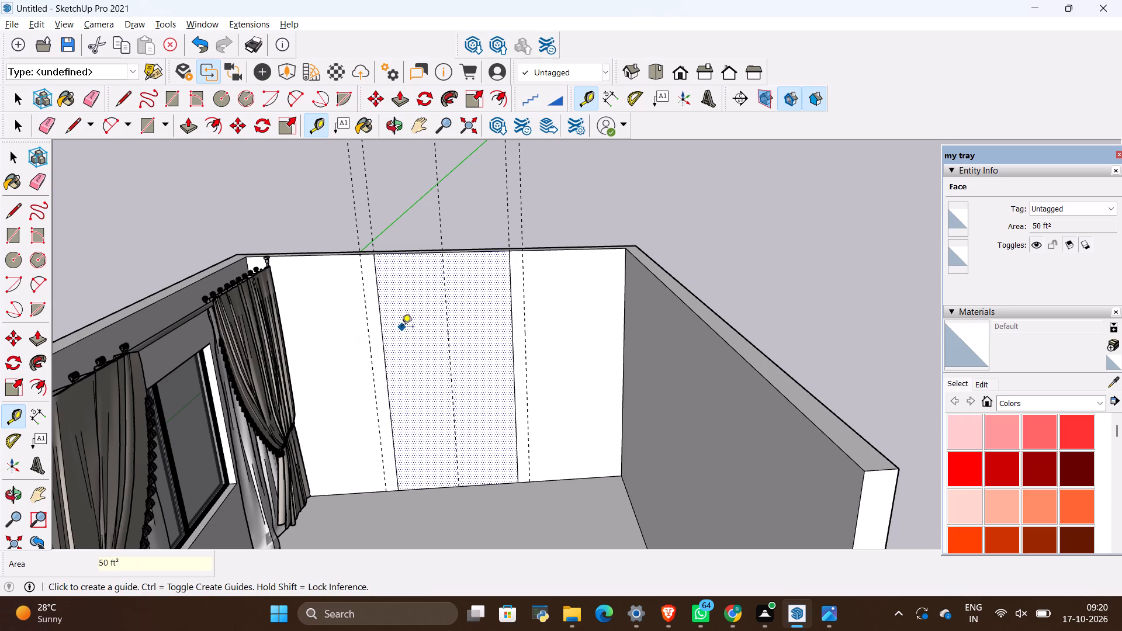
Offset vertical guides 2' outward from both 6" guides to mark the widths of the arched niches.
key(alt+Tab)
key(alt+Tab)
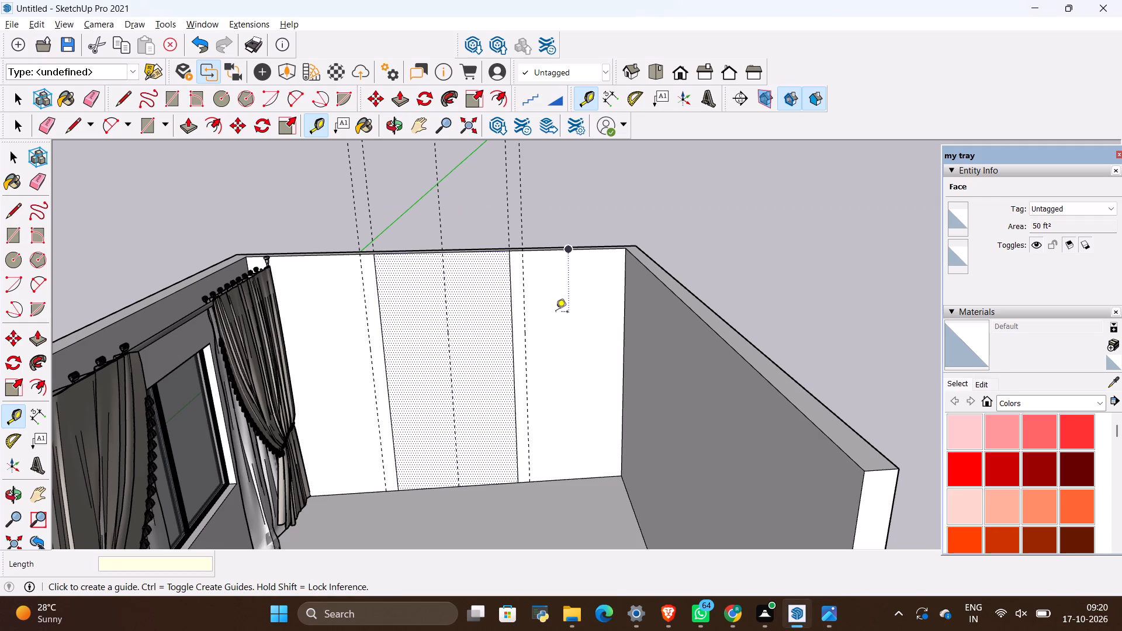
click(521, 295)
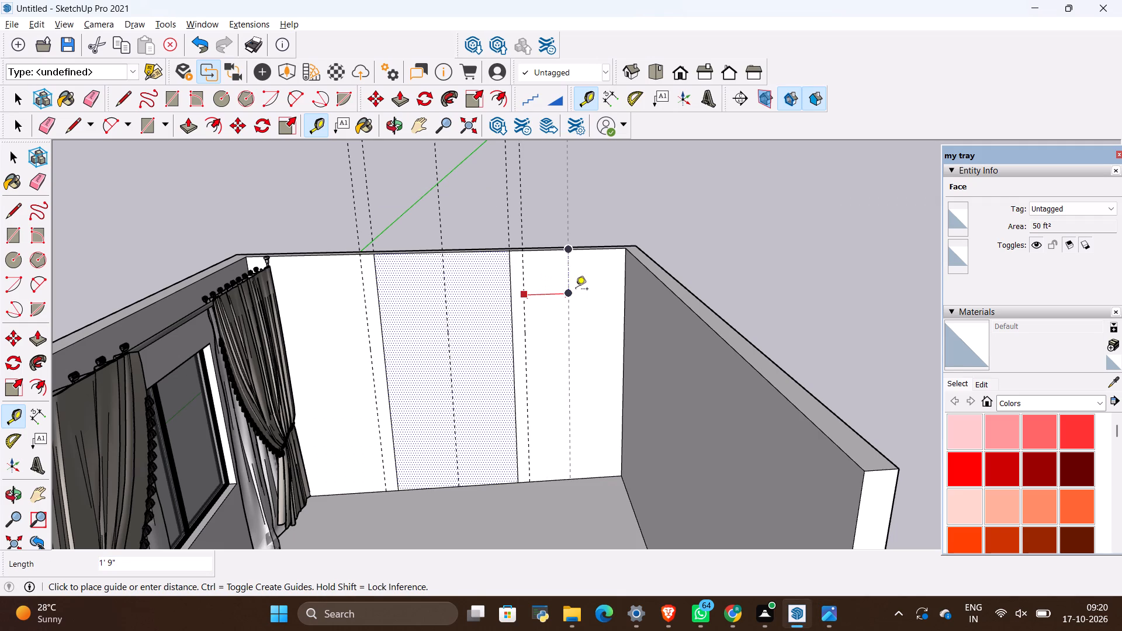
key(BackSpace)
text(2')
key(Return)
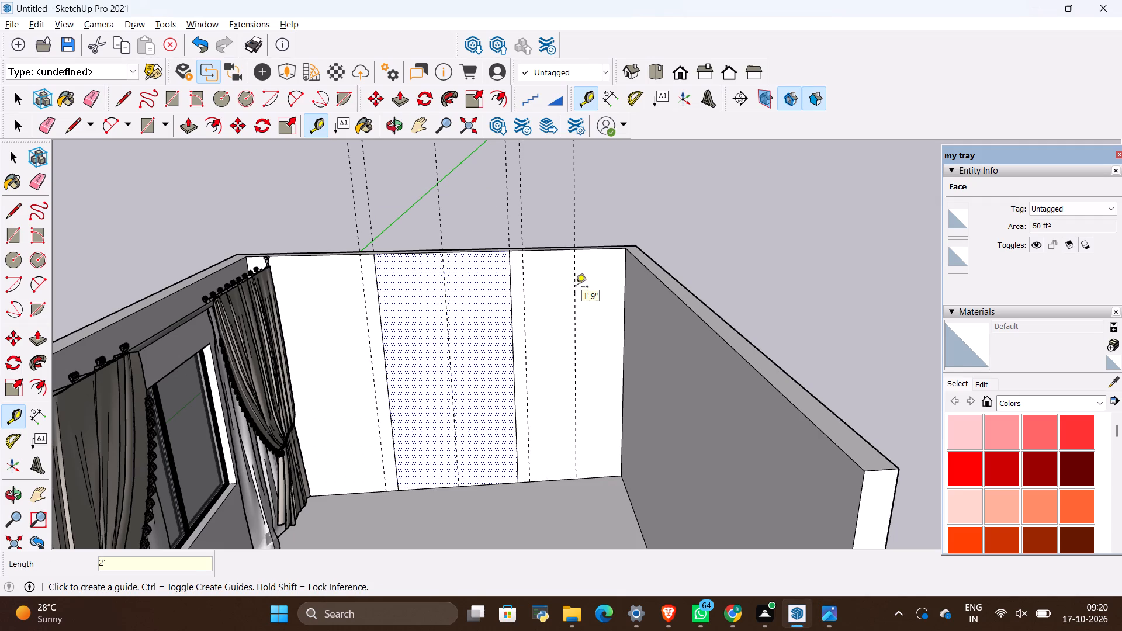
click(362, 275)
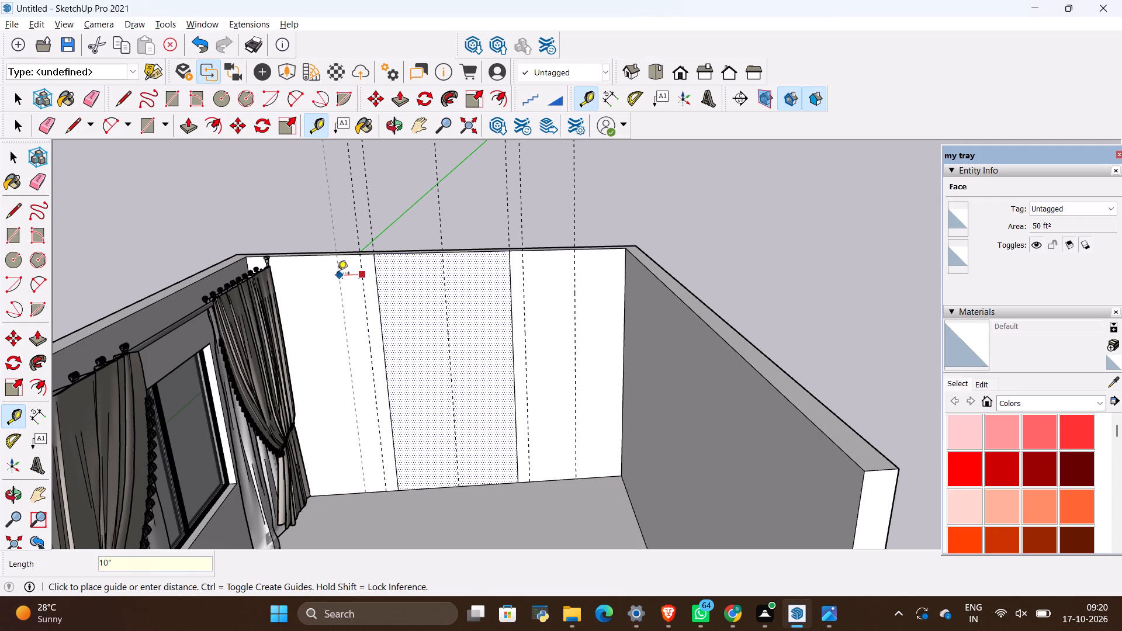
key(BackSpace)
text(2')
key(Return)
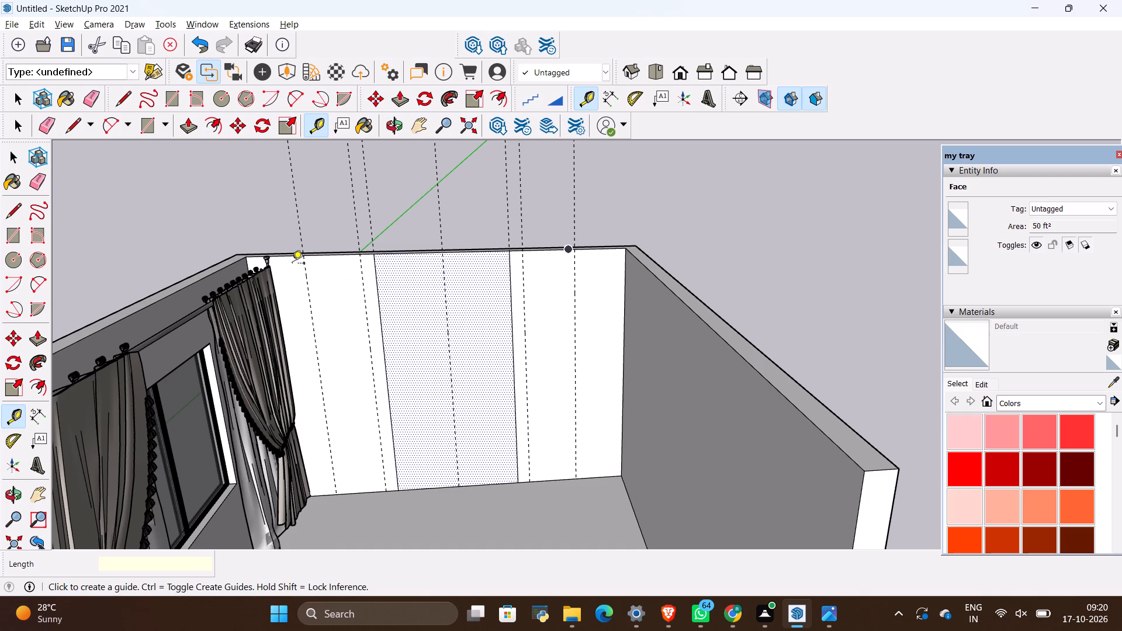
Check the arched niches in the reference photo and place a horizontal guide 2' below the back wall's top edge.
key(alt+Tab)
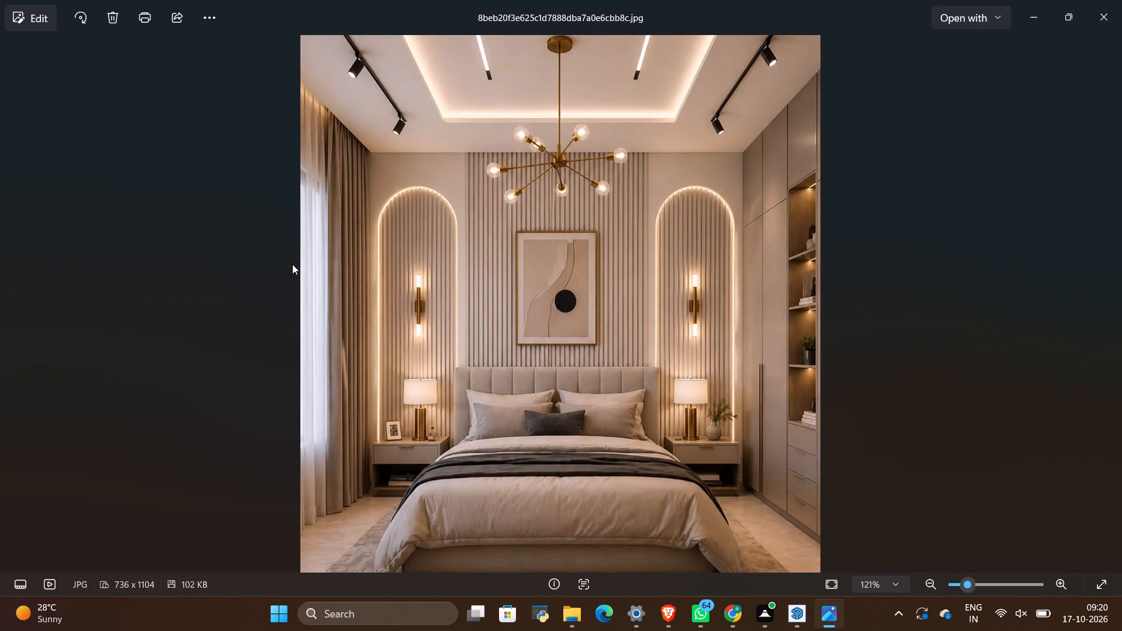
key(alt+Tab)
key(alt+Tab)
key(alt+Tab)
key(t)
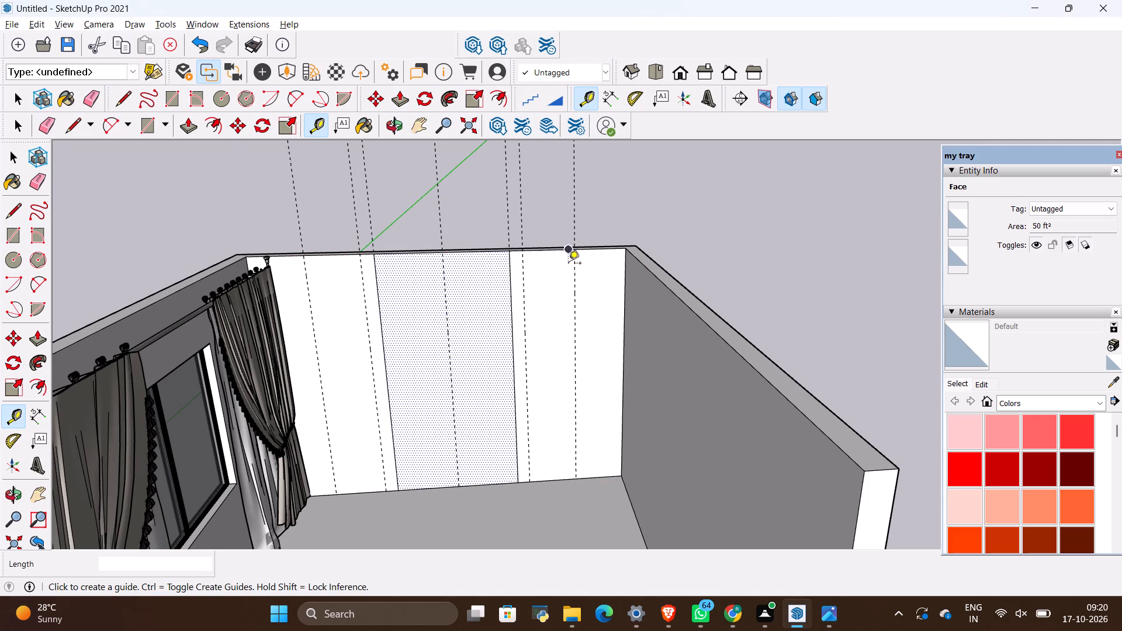
click(551, 252)
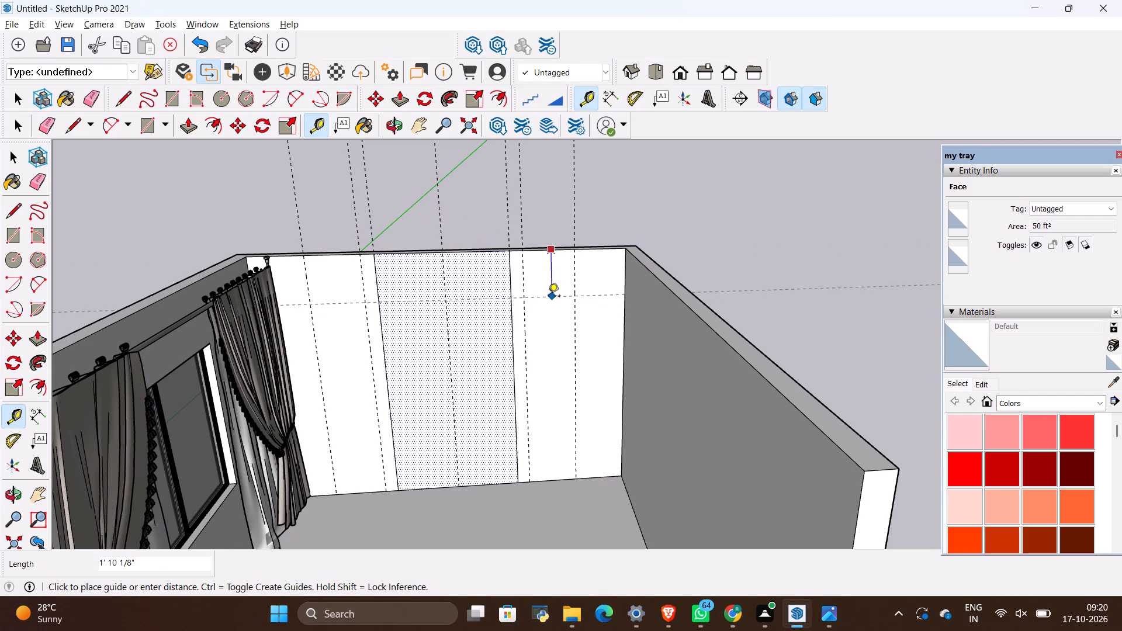
key(BackSpace)
text(2')
key(Return)
Recheck the reference photo and offset a second horizontal guide 2' below the first one on the back wall.
key(alt+Tab)
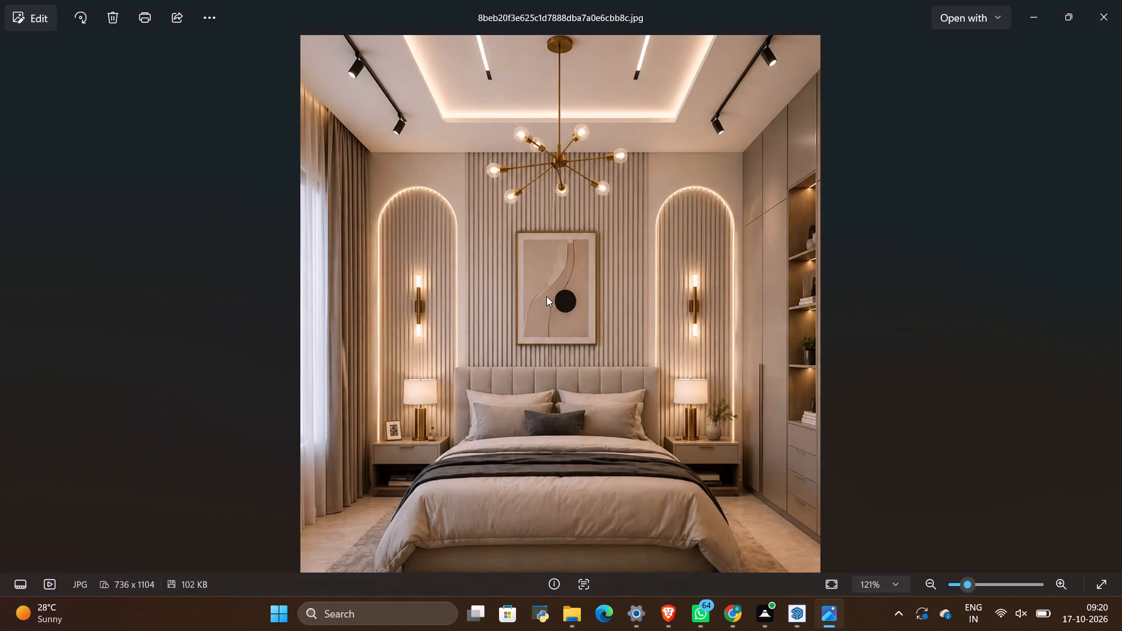
key(alt+Tab)
click(554, 301)
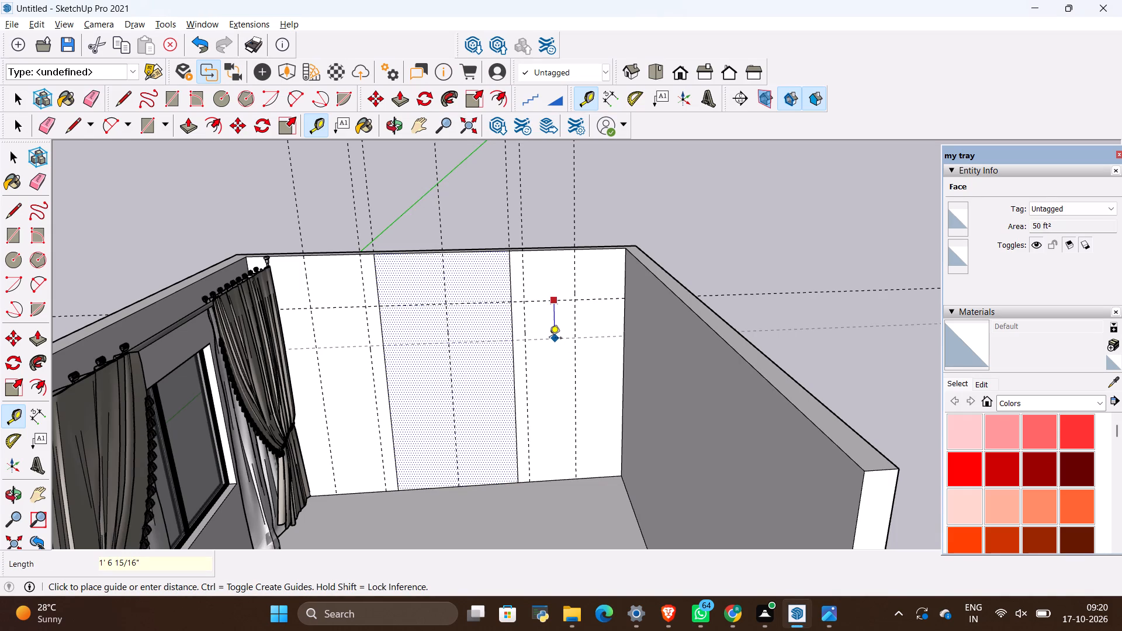
key(alt+Tab)
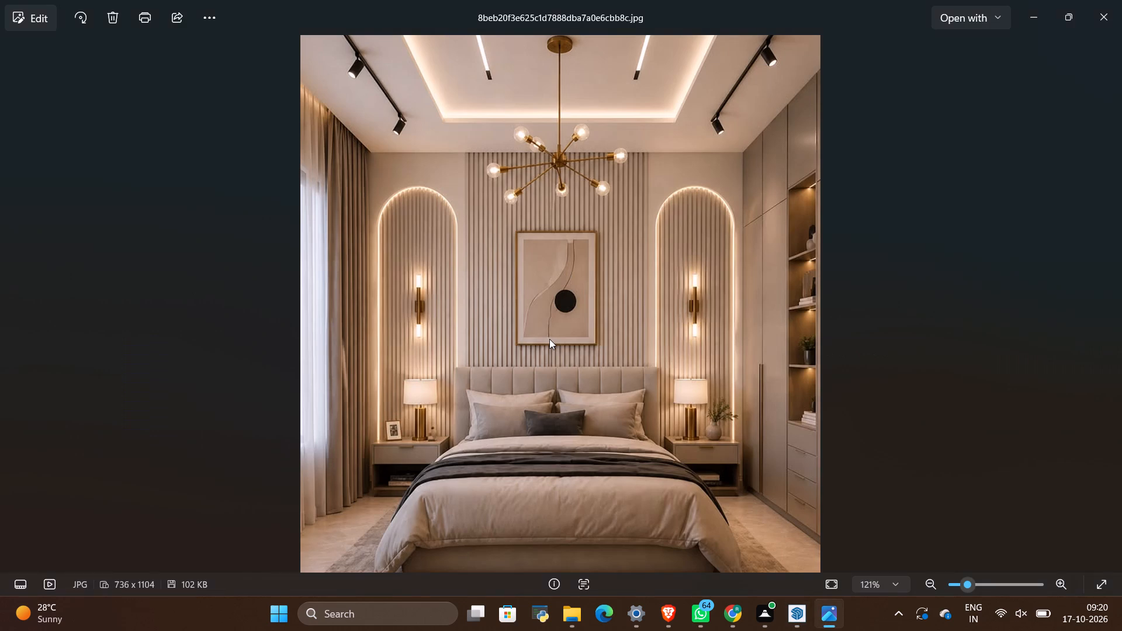
key(alt+Tab)
key(BackSpace)
text(2')
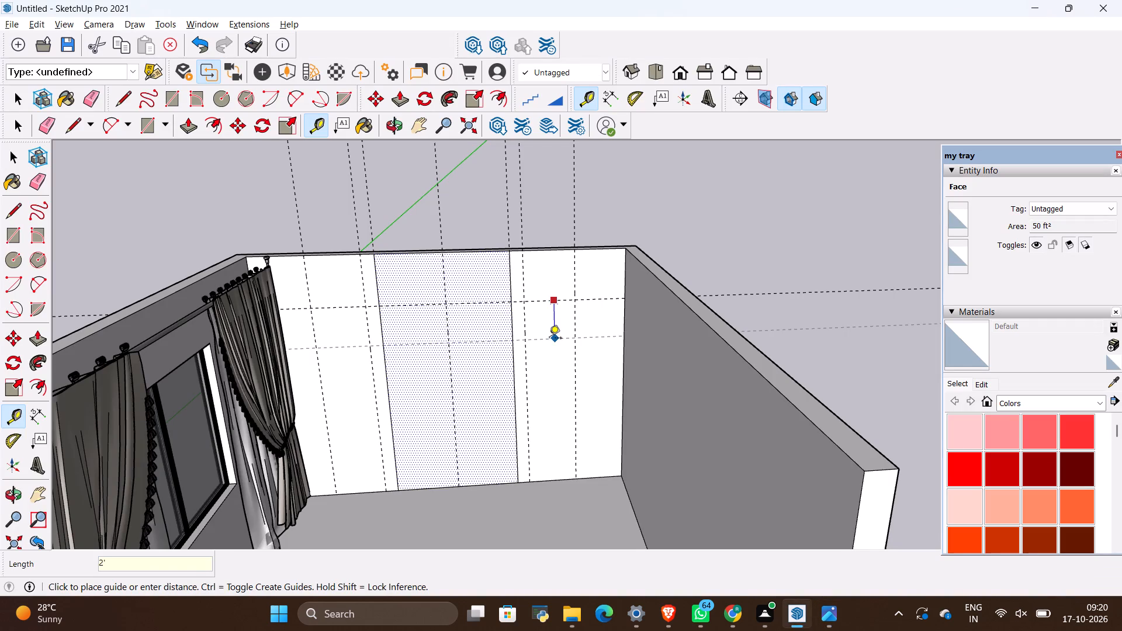
key(Return)
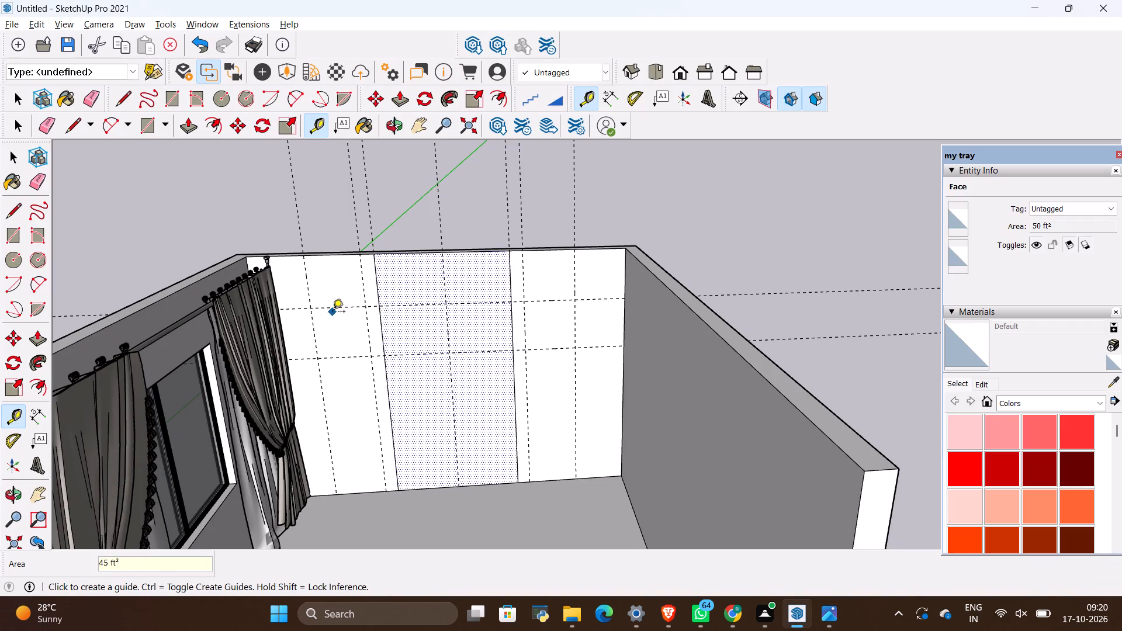
Offset a horizontal guide 1' up from the lower horizontal guide on the back wall.
key(t)
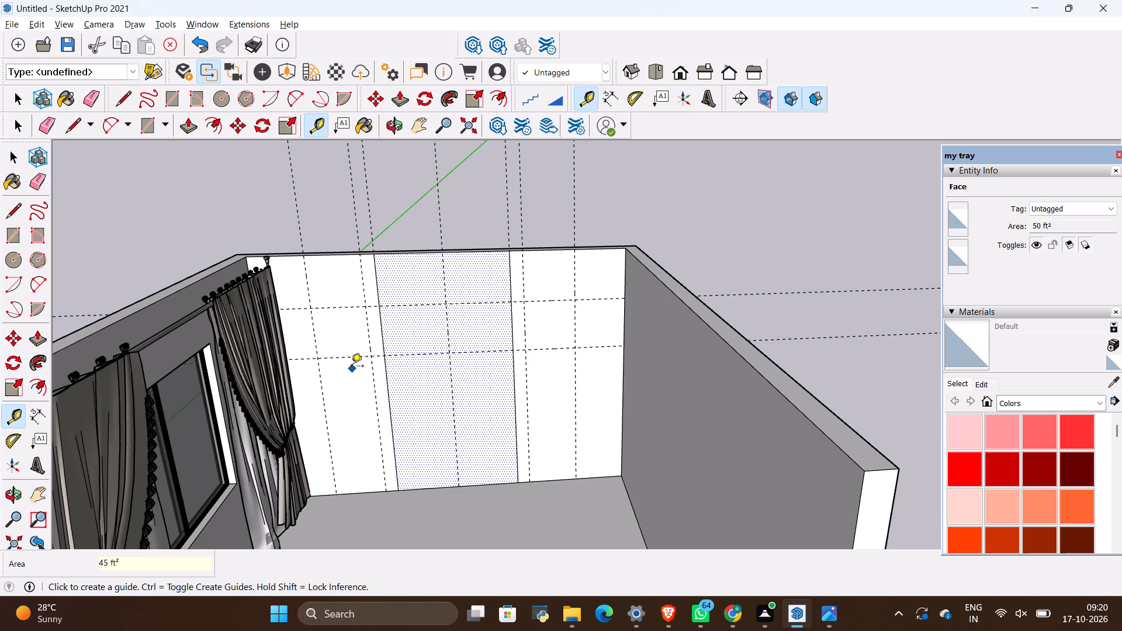
click(351, 359)
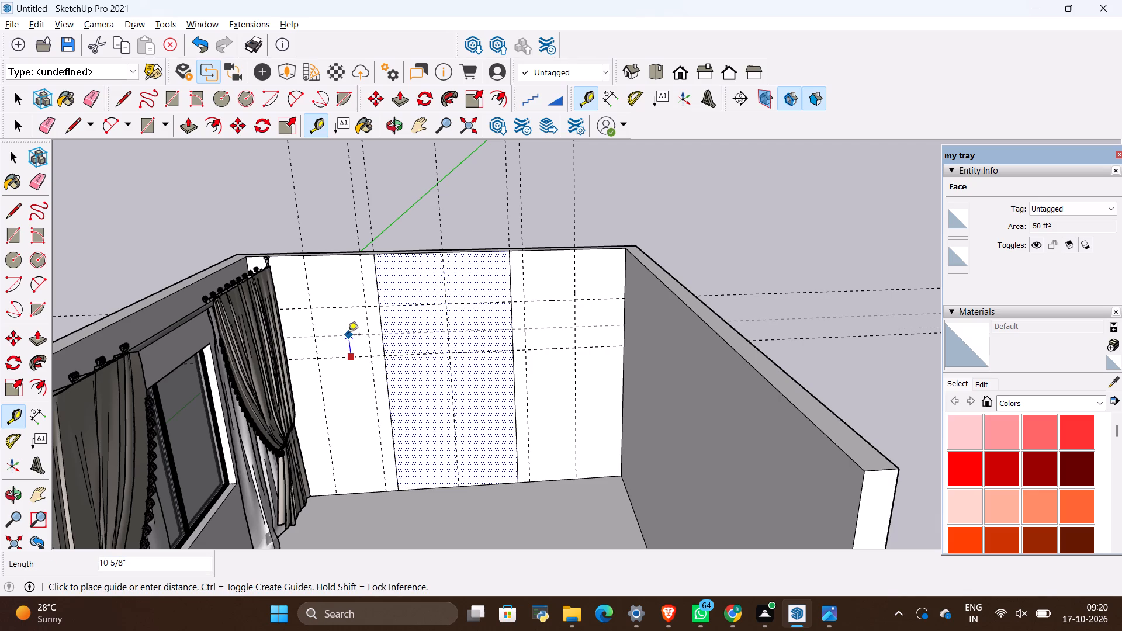
key(BackSpace)
text(1')
key(Return)
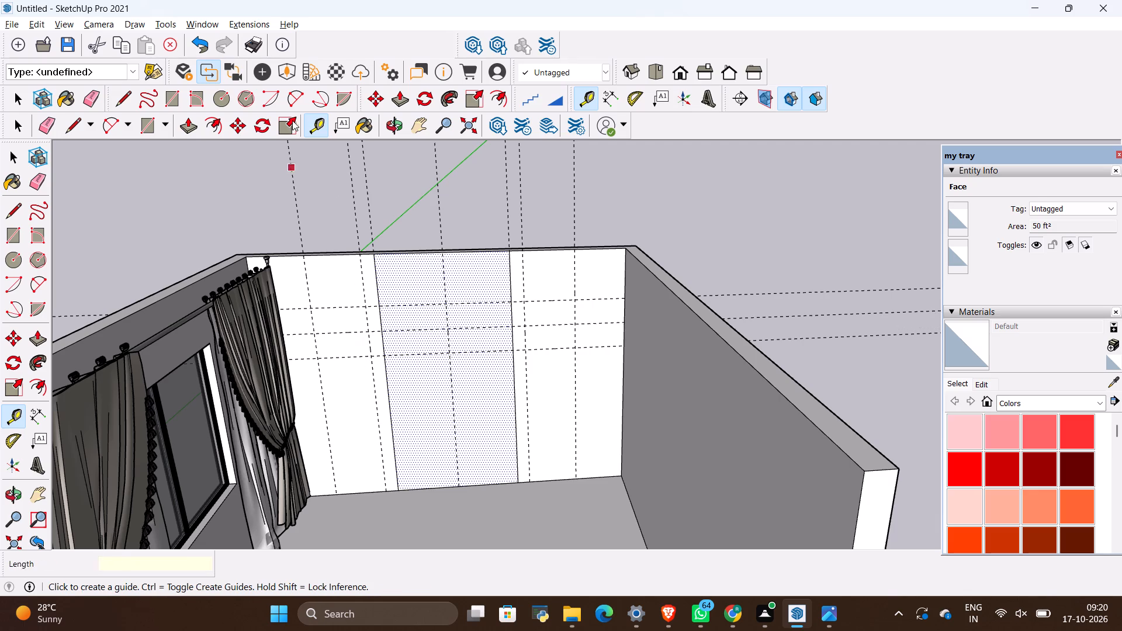
Draw a 2-point arc with a 1' bulge between the curtain-side niche guides, rising from the middle horizontal guide to the upper one.
click(293, 98)
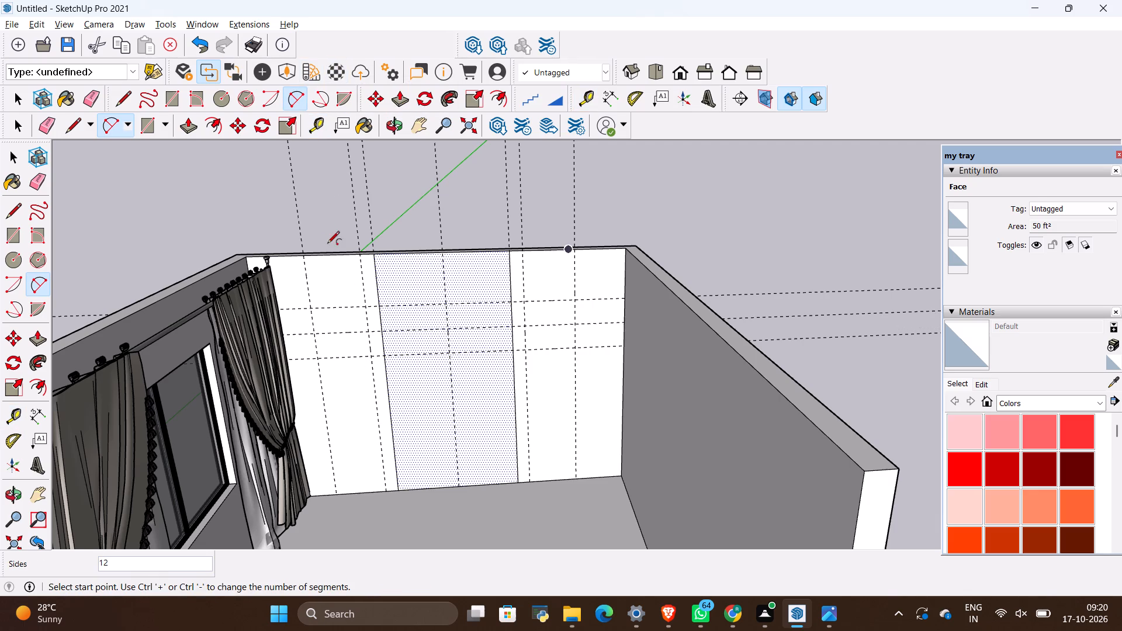
click(315, 333)
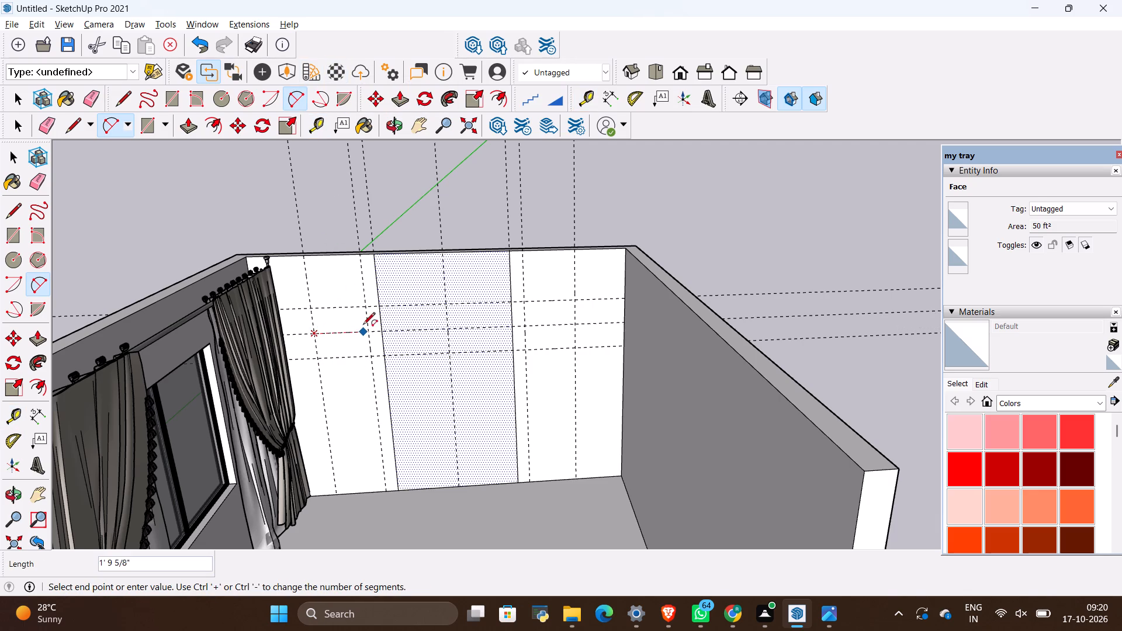
click(368, 330)
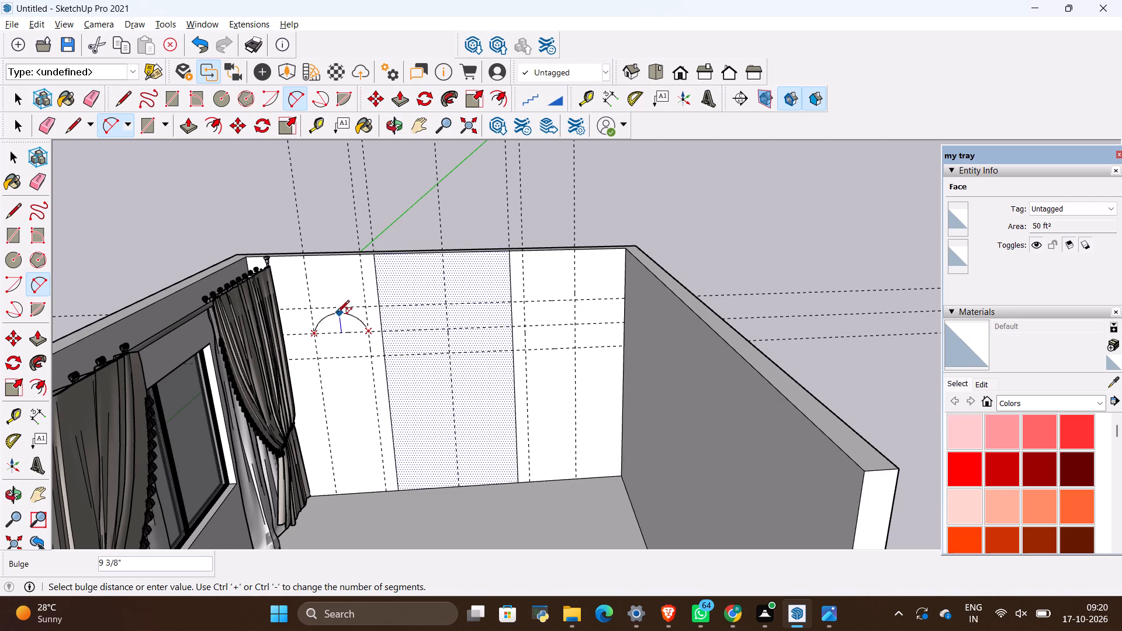
click(335, 311)
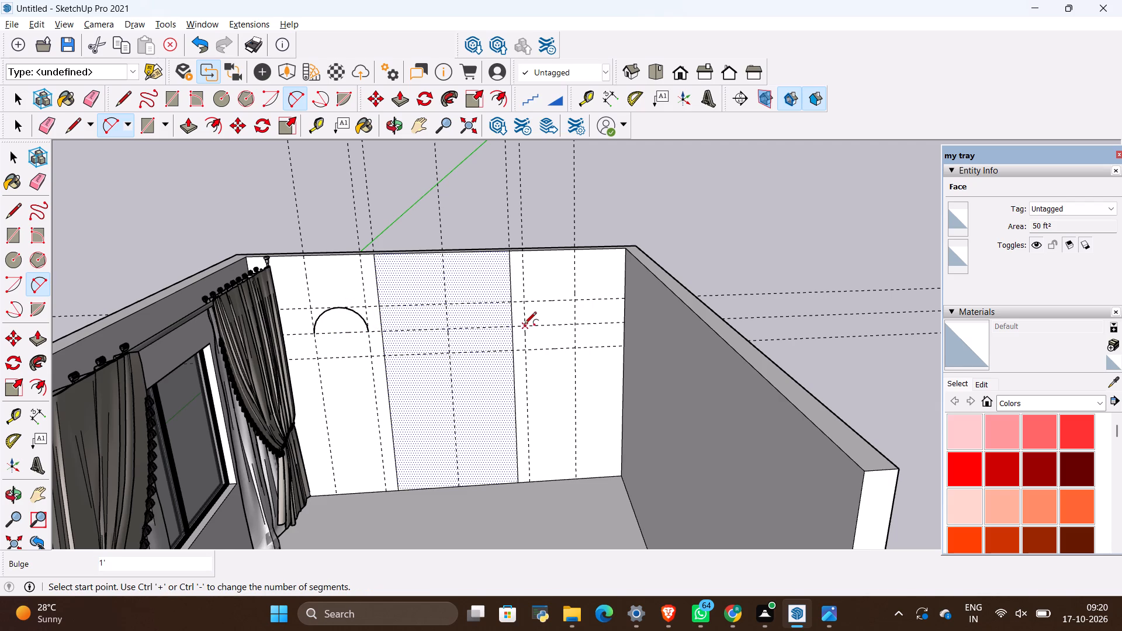
Draw a 2-point arc between the niche guides farther from the curtain, rising from the middle horizontal guide to the upper one.
click(524, 324)
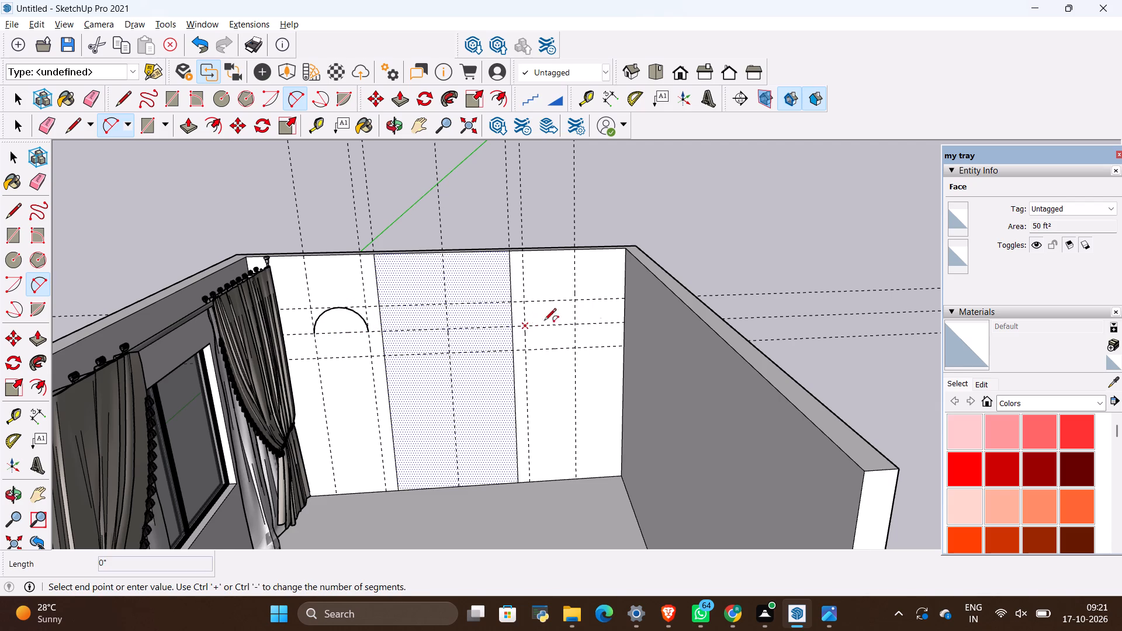
click(576, 321)
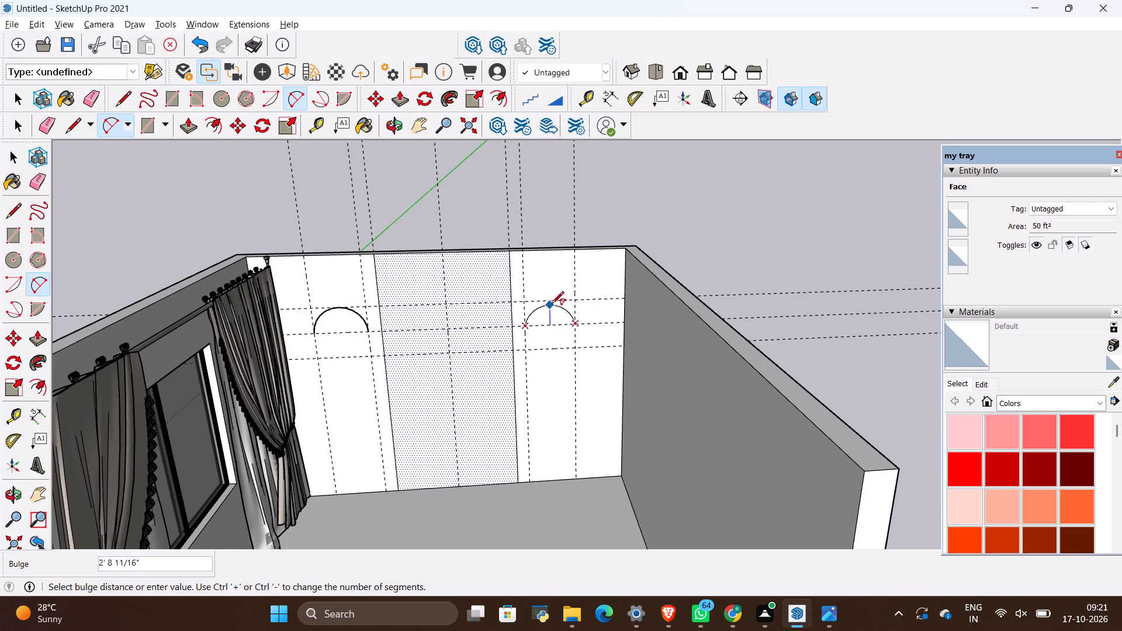
click(545, 303)
key(space)
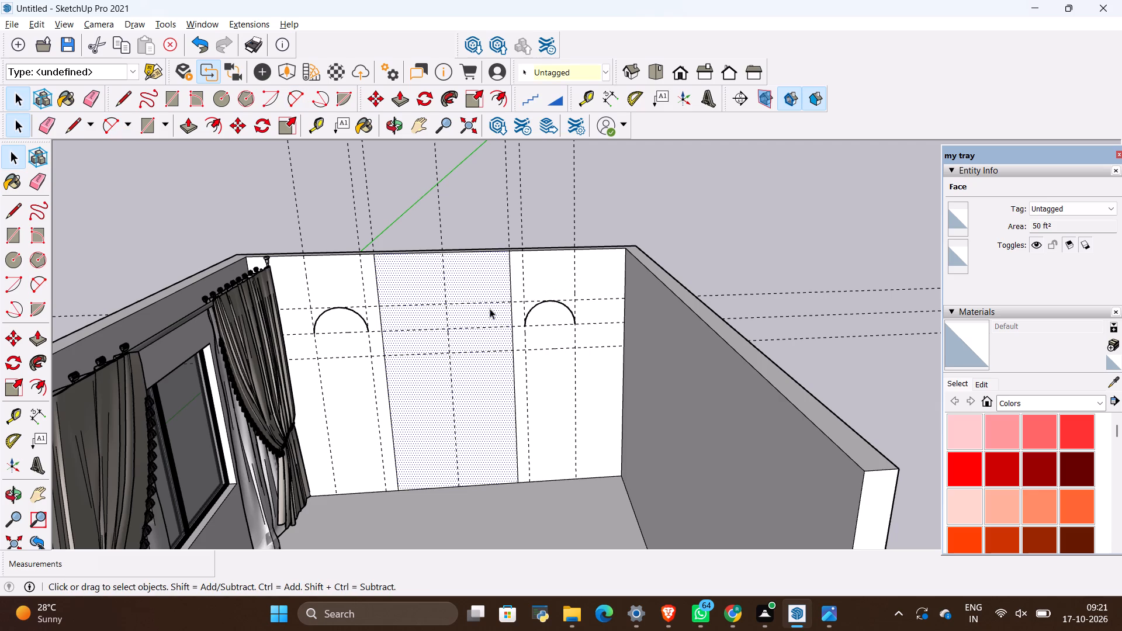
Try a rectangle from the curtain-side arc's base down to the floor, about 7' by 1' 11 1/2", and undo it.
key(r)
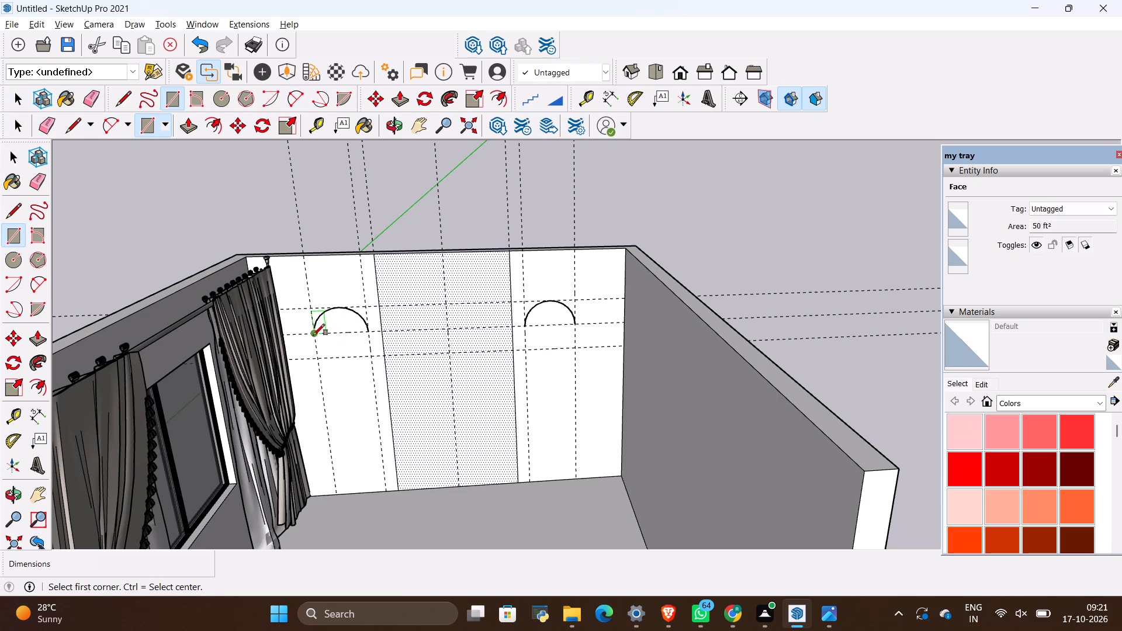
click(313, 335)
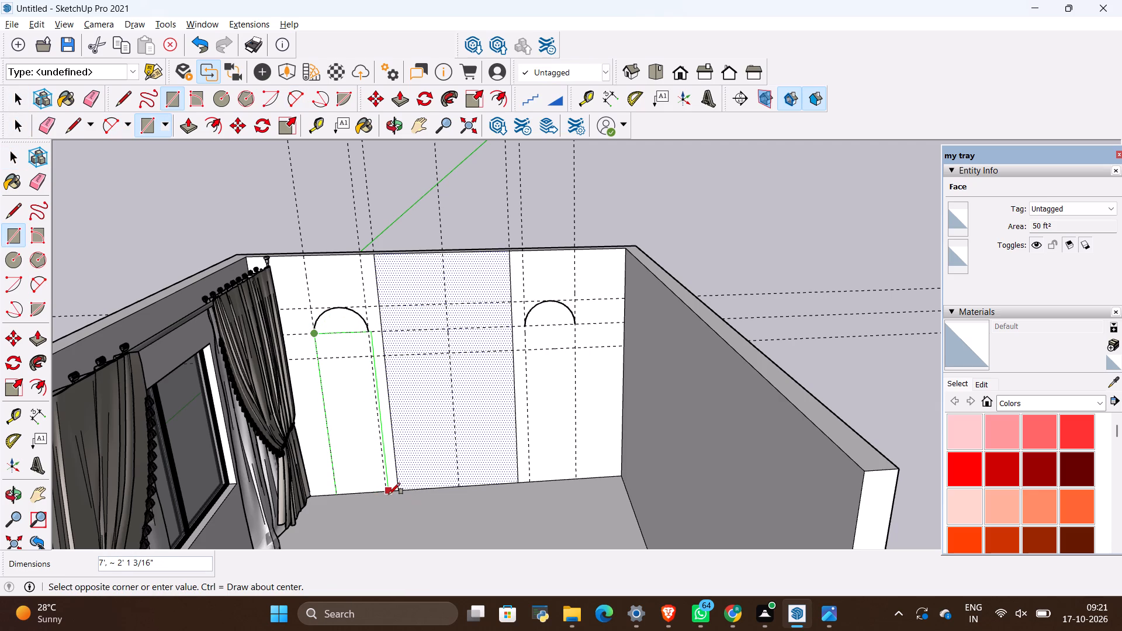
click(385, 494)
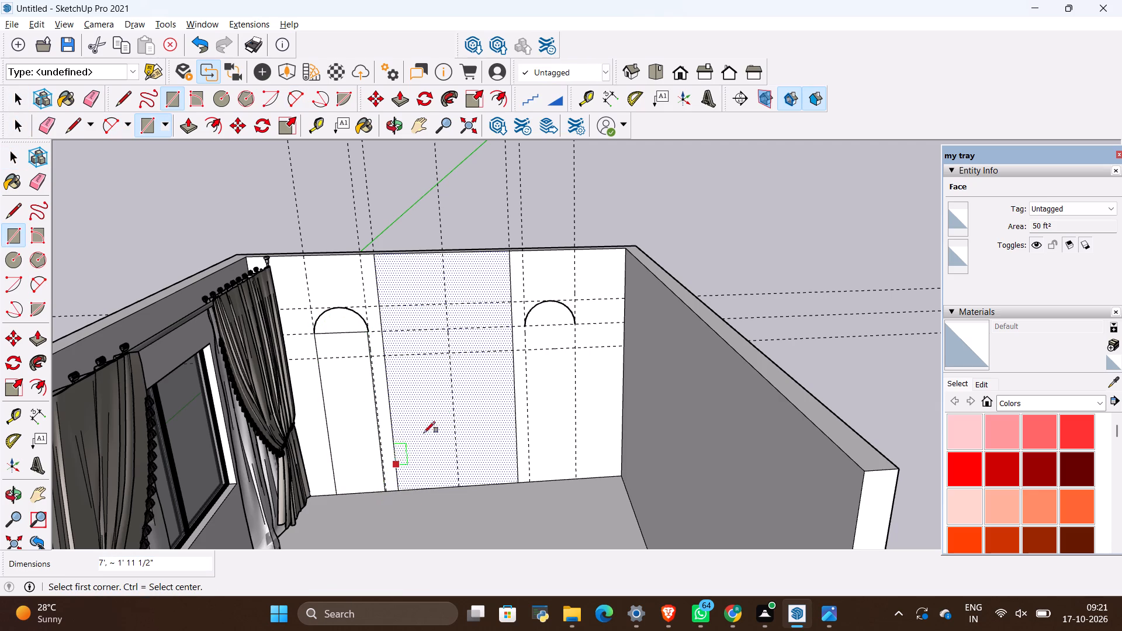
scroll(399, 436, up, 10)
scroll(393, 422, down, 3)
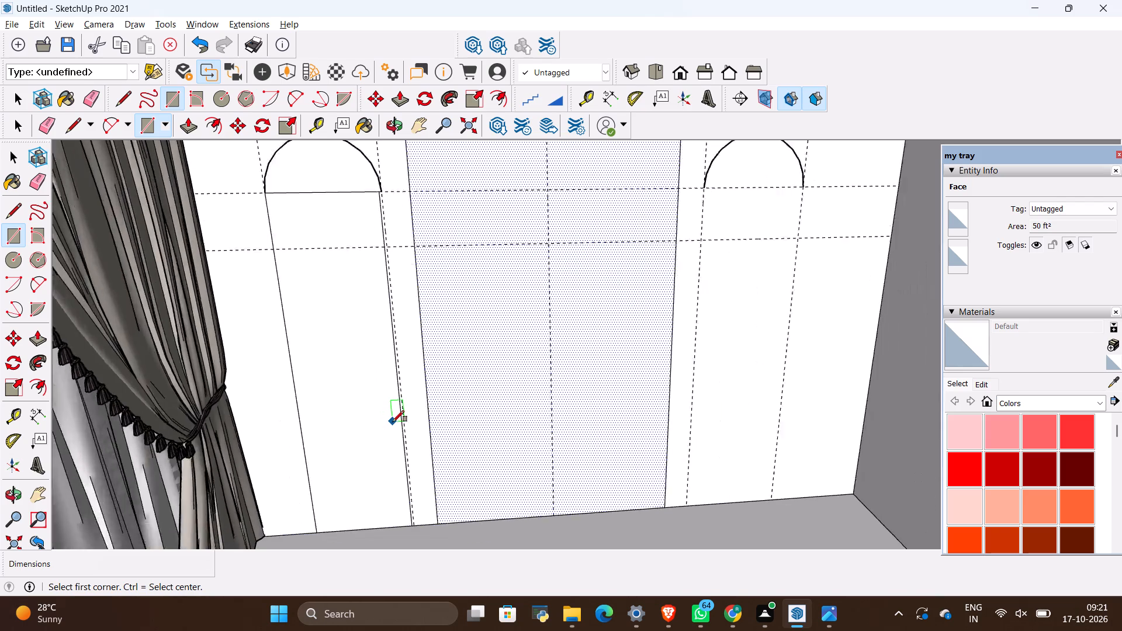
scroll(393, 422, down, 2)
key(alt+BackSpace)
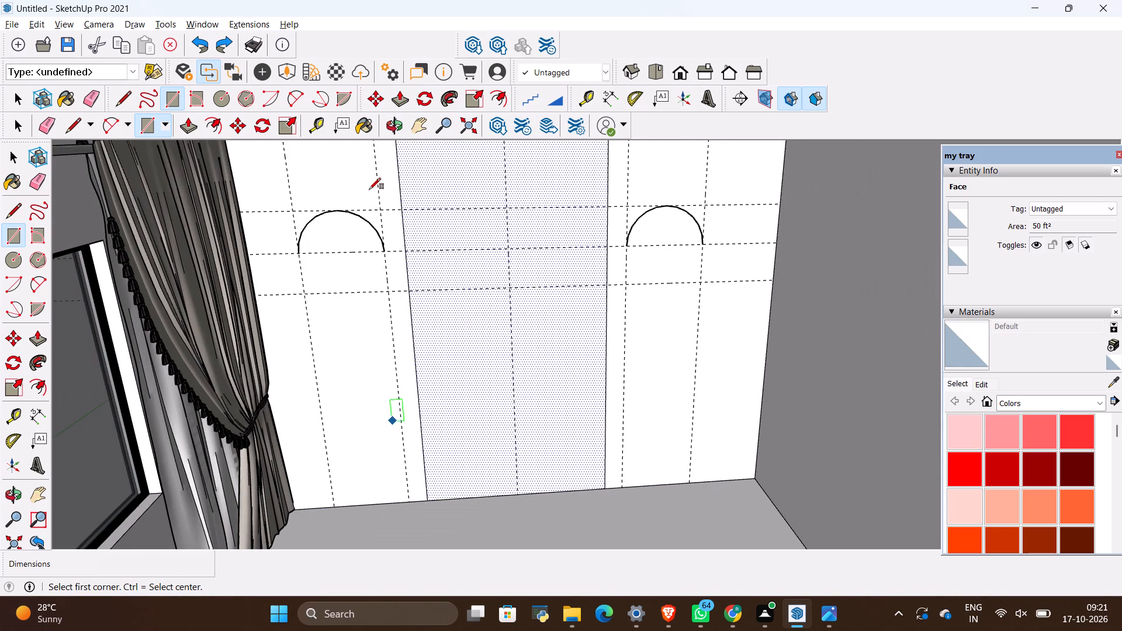
Draw a 2' by 7' rectangle under each arc, from the floor intersection of its guides up to the arc's opposite endpoint.
key(r)
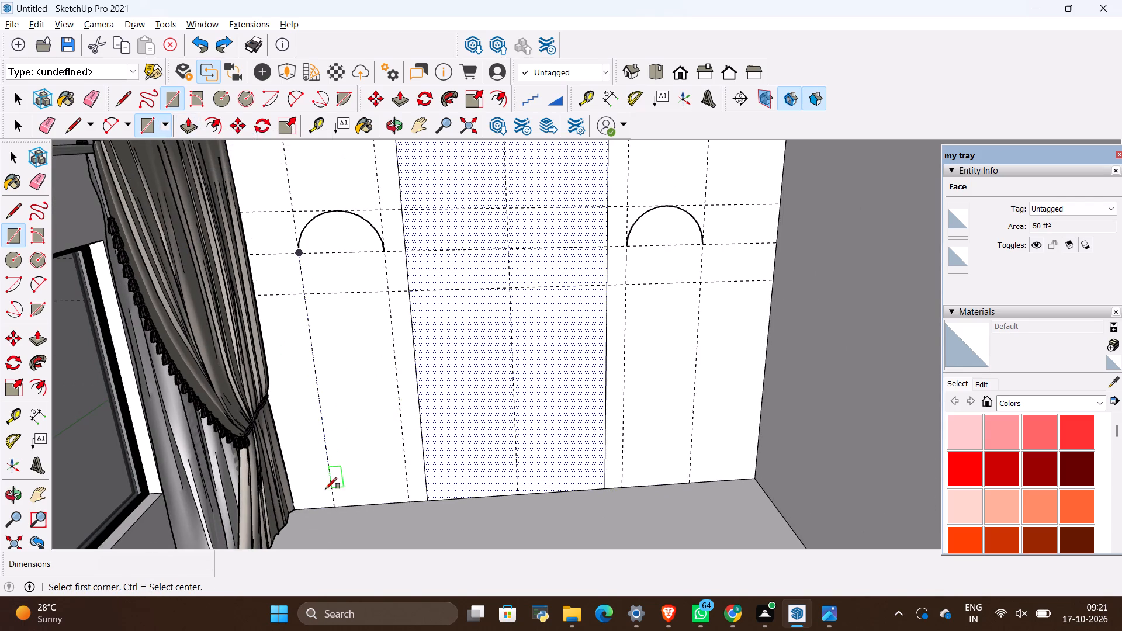
click(334, 506)
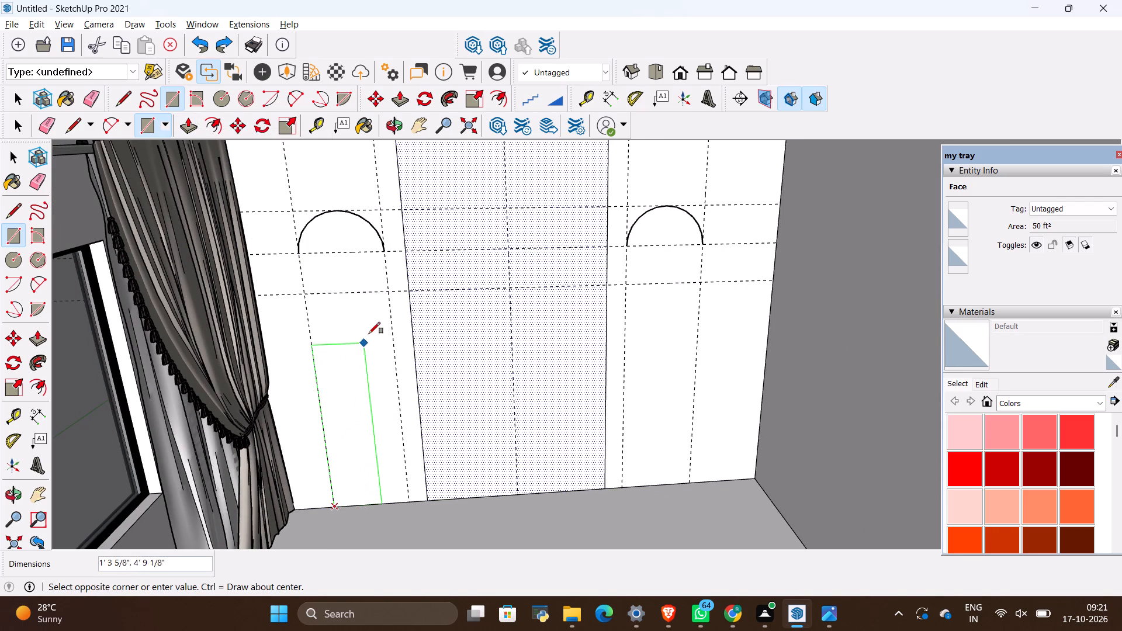
click(382, 255)
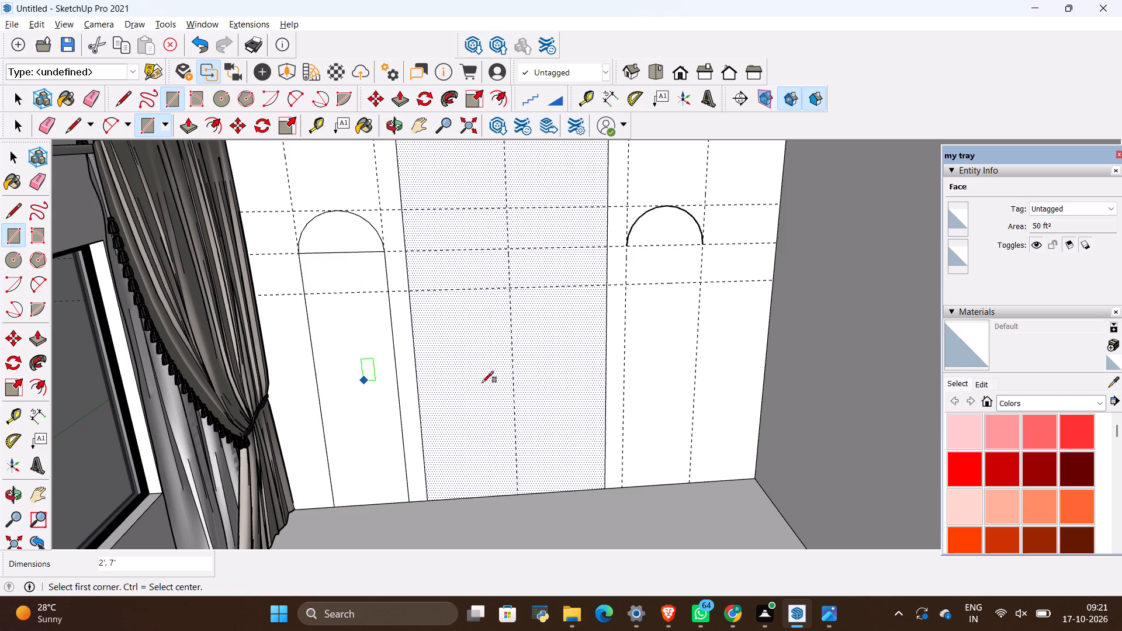
click(625, 488)
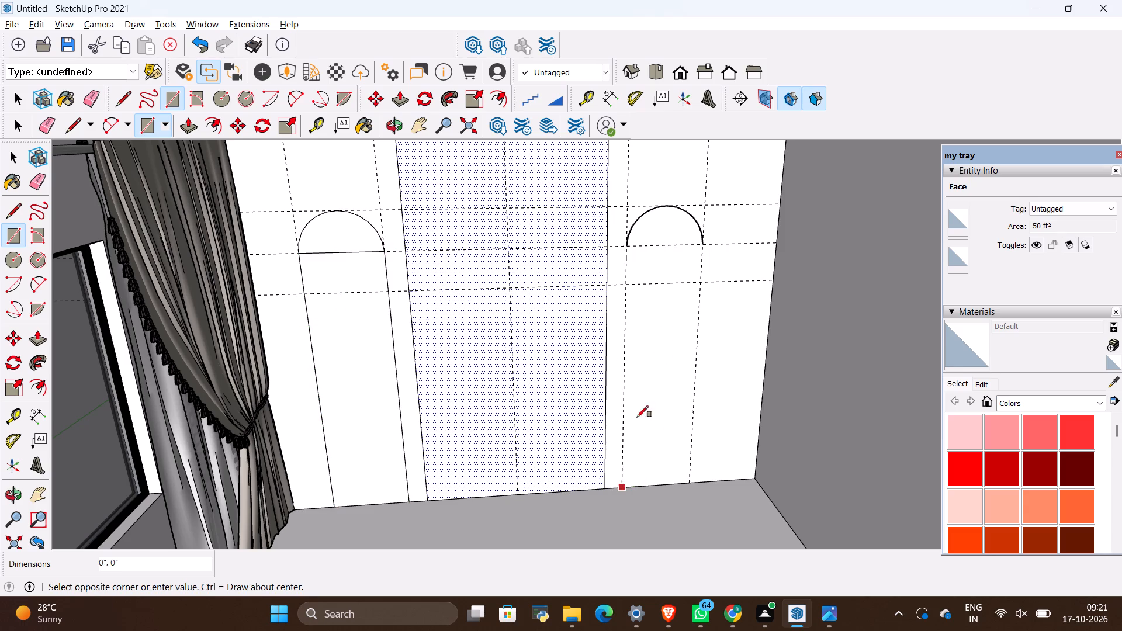
click(701, 247)
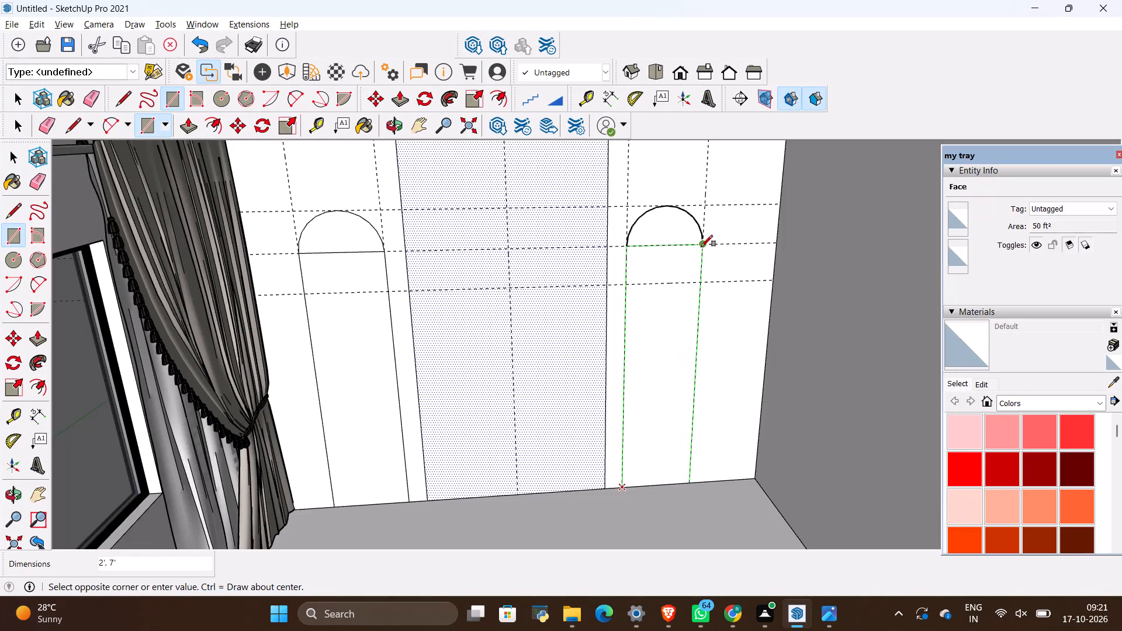
key(space)
Erase the dividing line between arc and rectangle in both niches, along with the middle horizontal guide.
click(660, 301)
scroll(654, 269, up, 5)
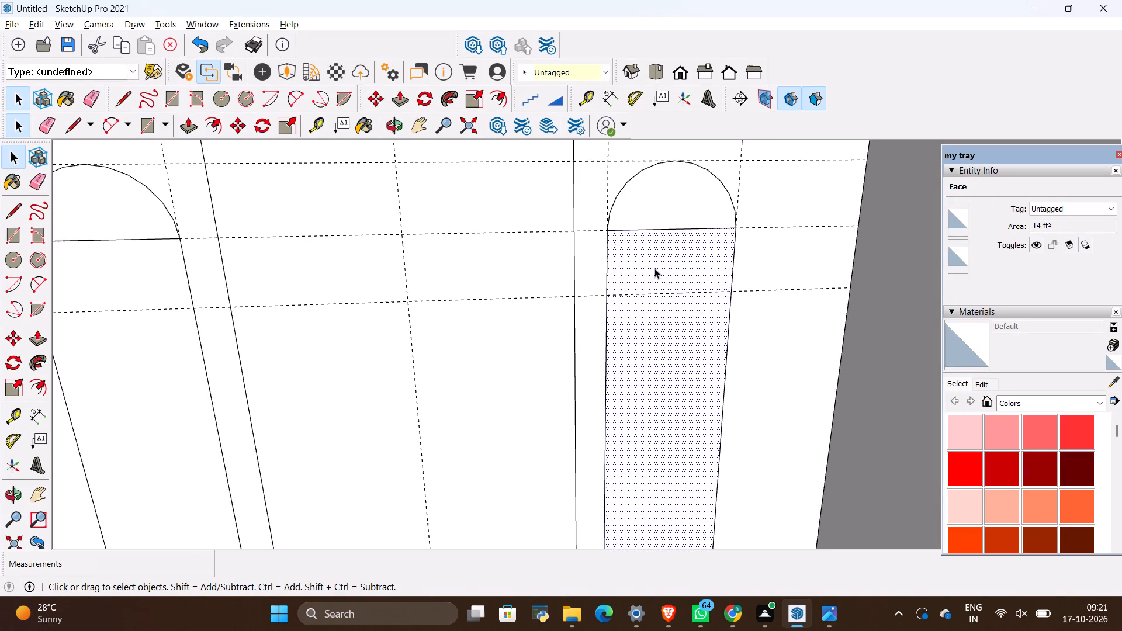
scroll(653, 267, down, 3)
key(e)
drag(649, 231, 669, 269)
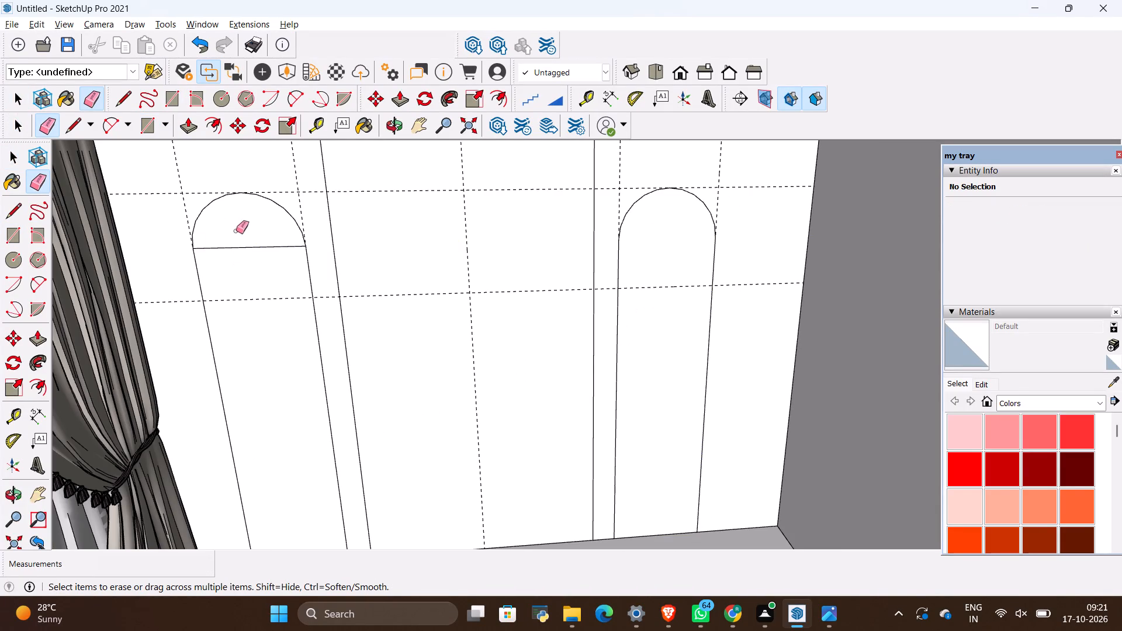
drag(240, 234, 255, 259)
Check that each arched niche is a single face and compare the niches with the reference photo.
scroll(252, 258, down, 5)
key(alt+Tab)
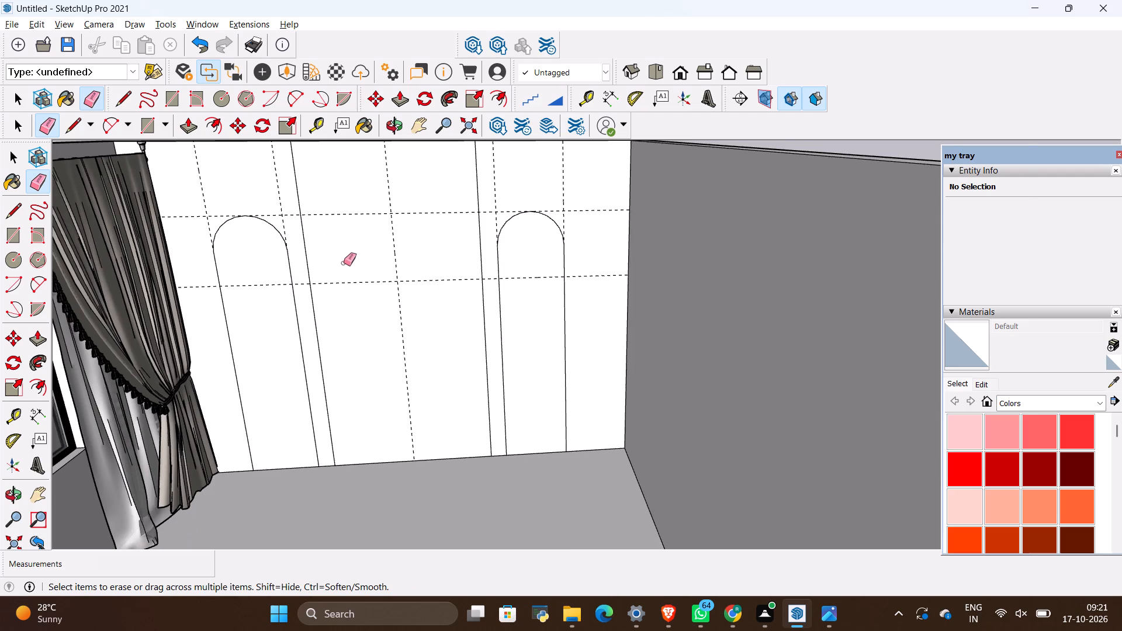
key(alt+Tab)
key(space)
click(254, 274)
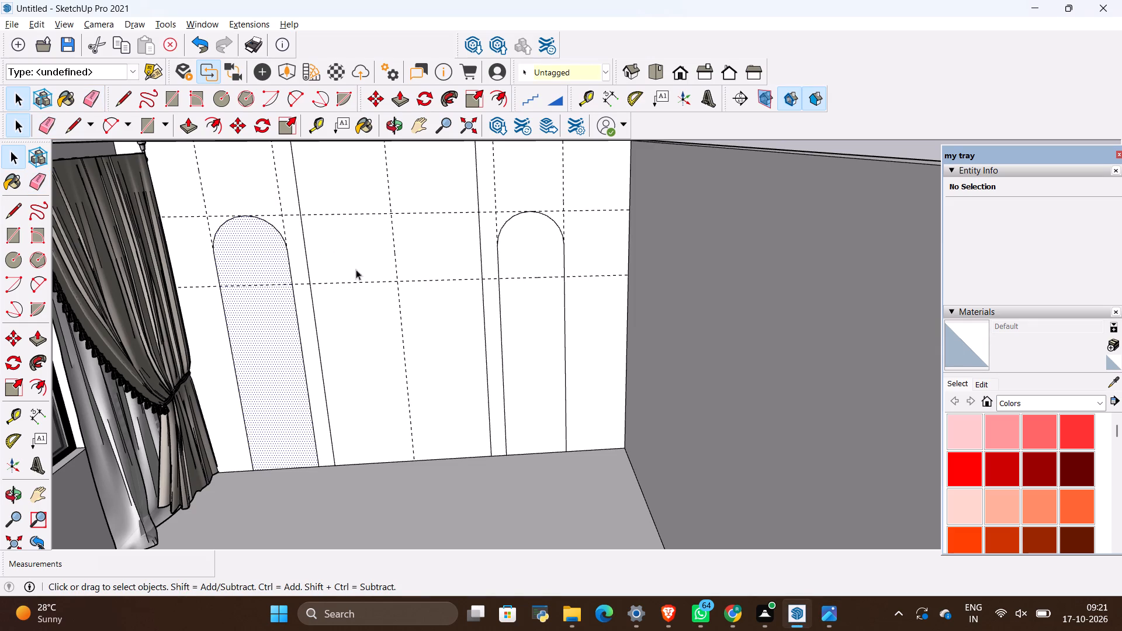
click(513, 259)
key(alt+Tab)
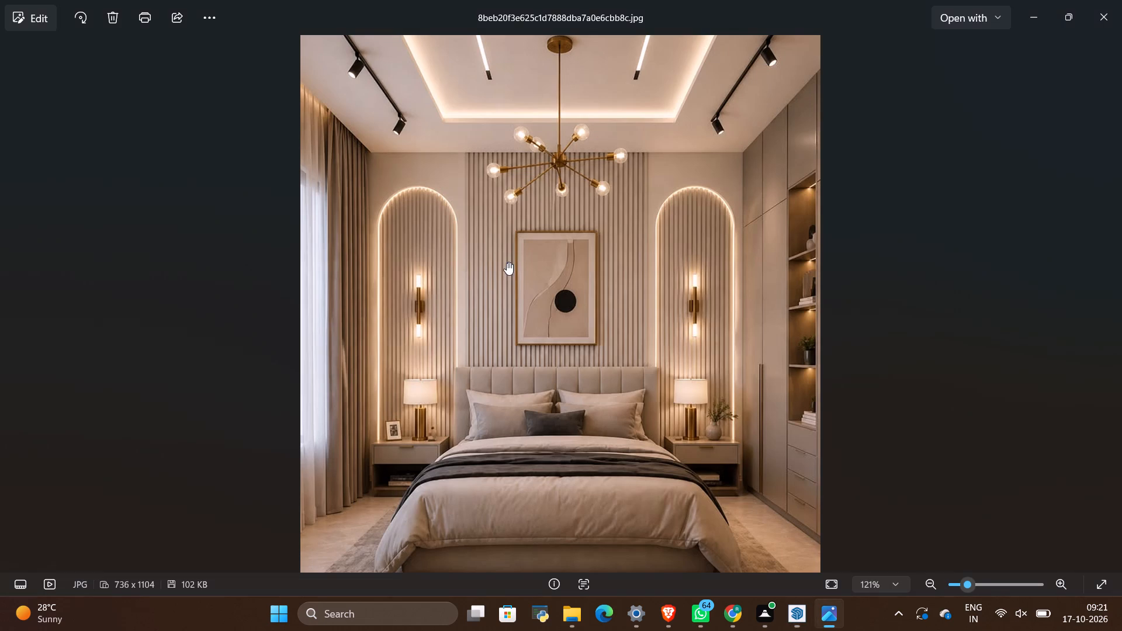
key(alt+Tab)
Erase the two remaining horizontal guides and the vertical guides along both arched niches on the back wall.
scroll(361, 247, down, 2)
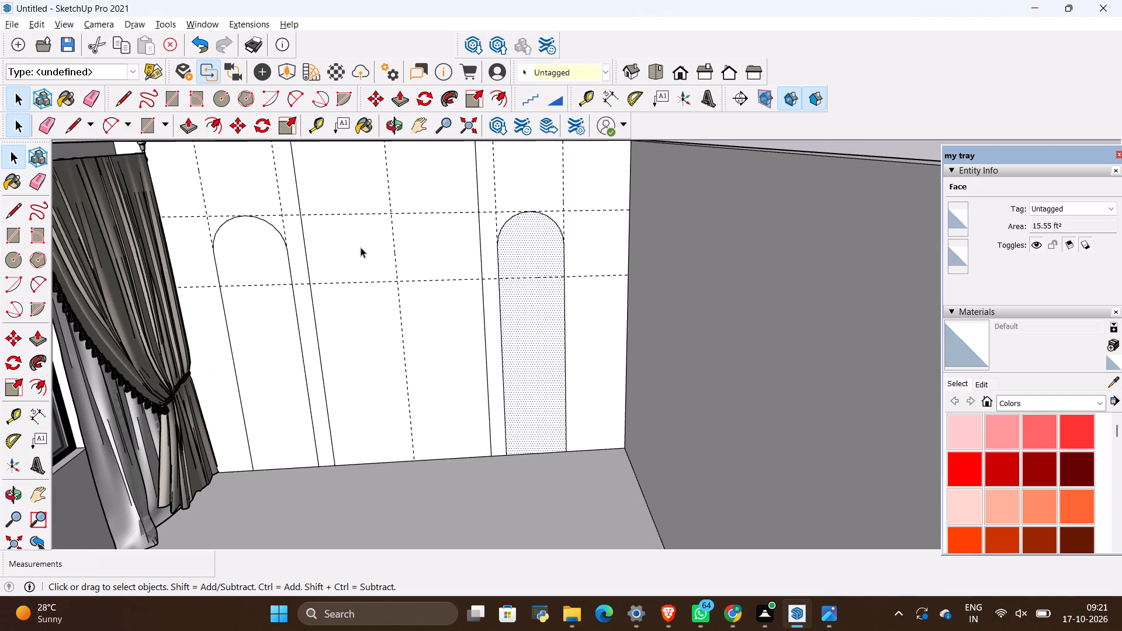
scroll(361, 247, down, 2)
key(e)
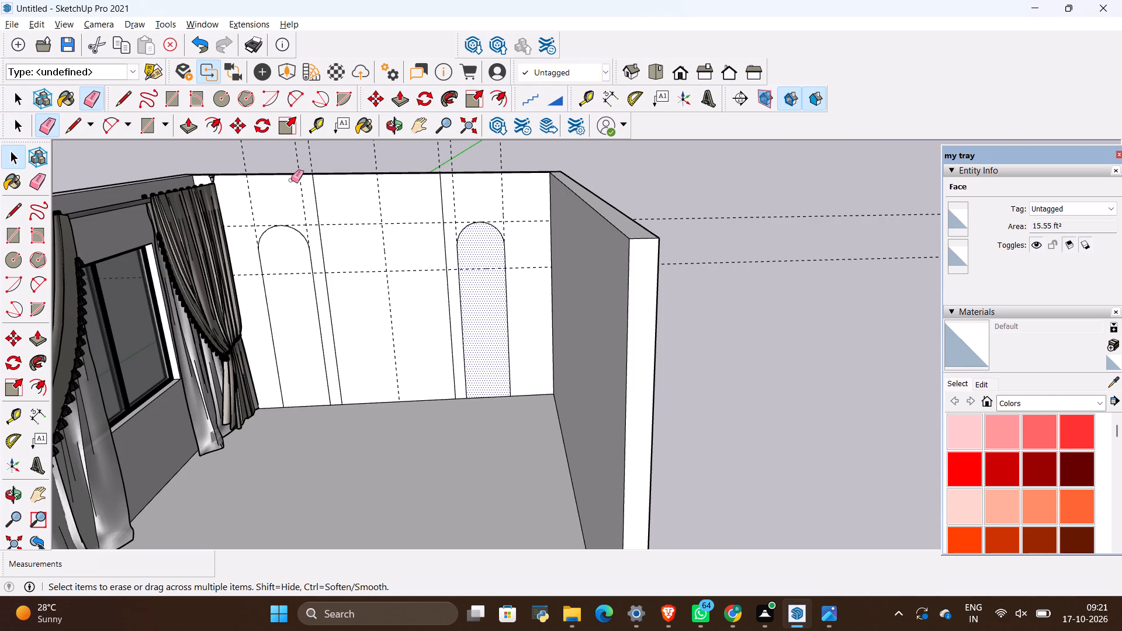
scroll(291, 180, up, 7)
drag(307, 199, 266, 208)
drag(261, 208, 212, 266)
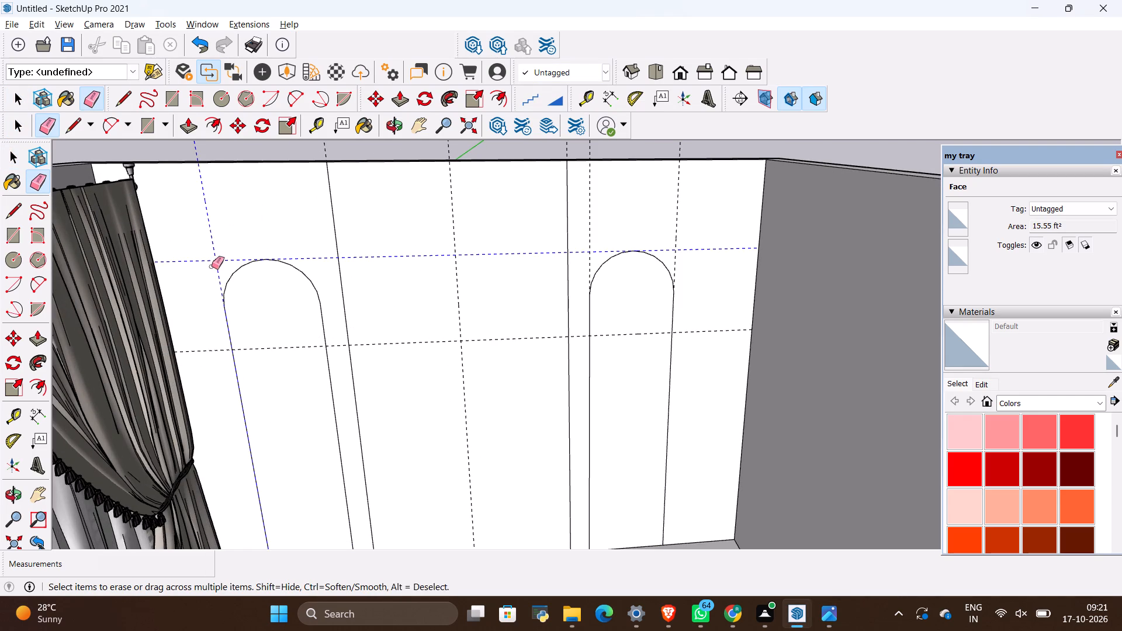
drag(212, 266, 210, 266)
drag(336, 341, 345, 367)
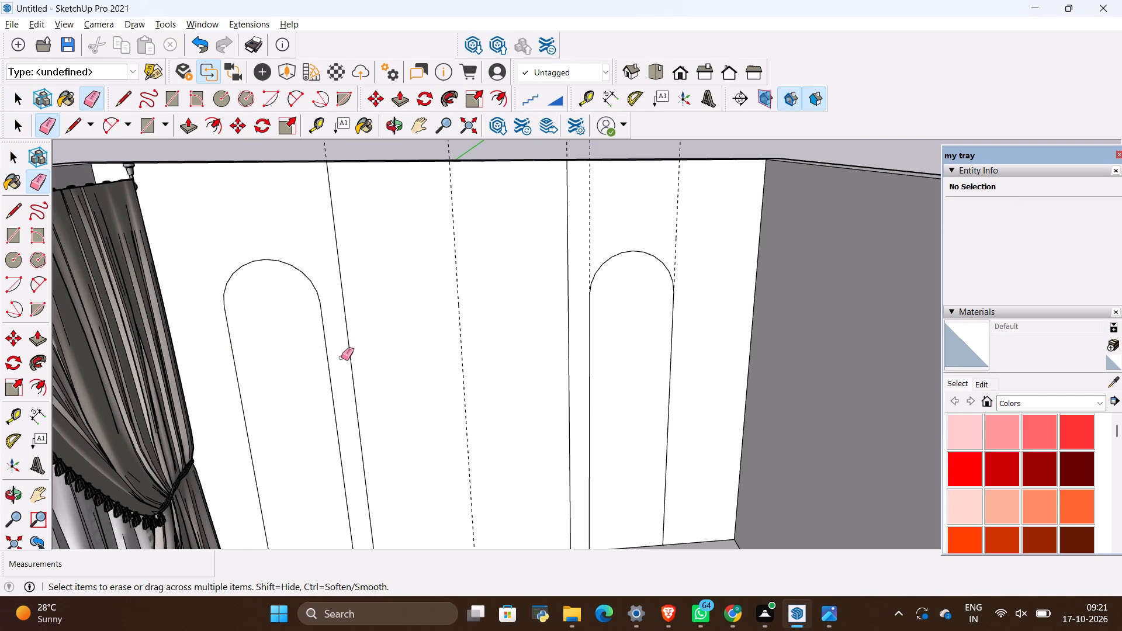
drag(588, 217, 588, 231)
drag(680, 212, 683, 214)
drag(683, 214, 685, 231)
drag(676, 229, 663, 230)
key(space)
Examine the reference photo's central slatted panel and arched niches and compare them with the modelled back wall.
click(638, 224)
scroll(454, 201, down, 4)
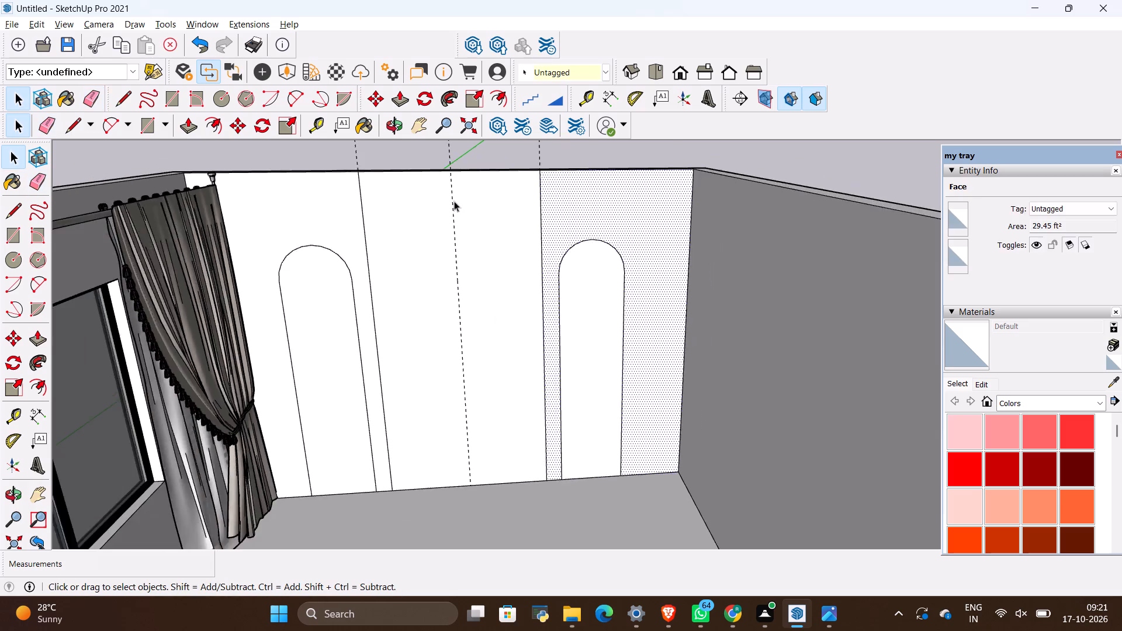
key(alt+Tab)
key(alt+Tab)
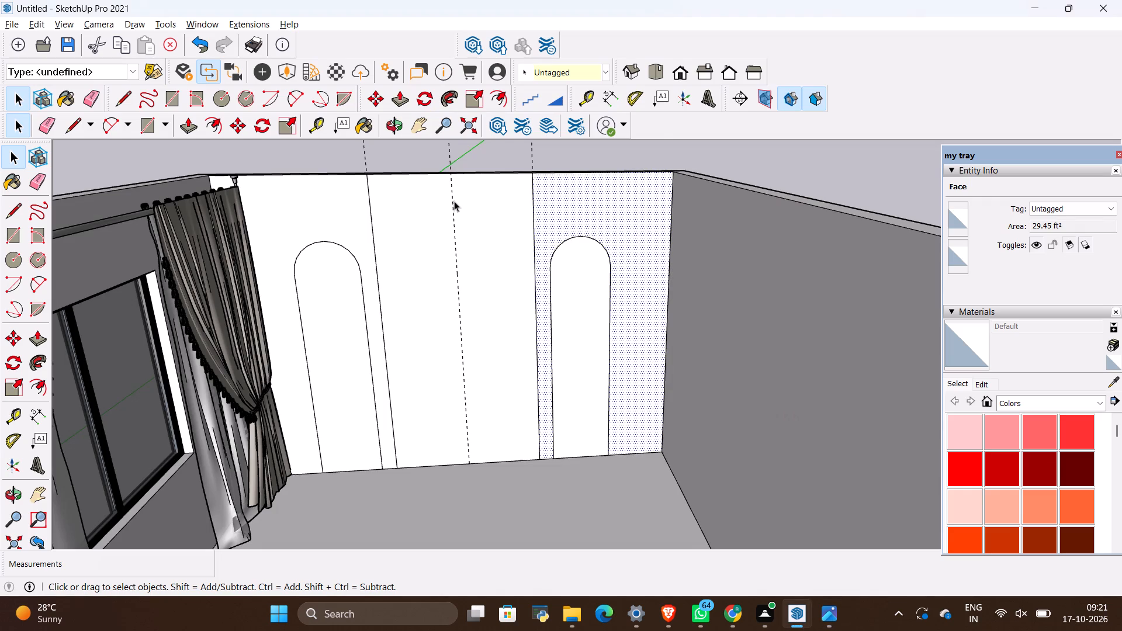
key(alt+Tab)
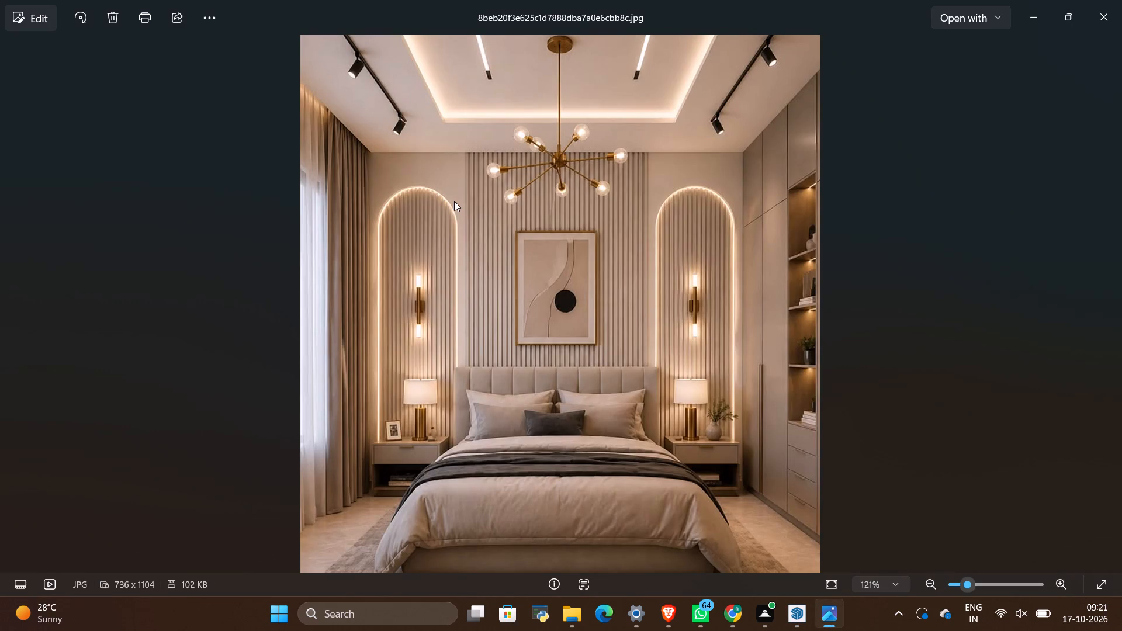
key(alt+Tab)
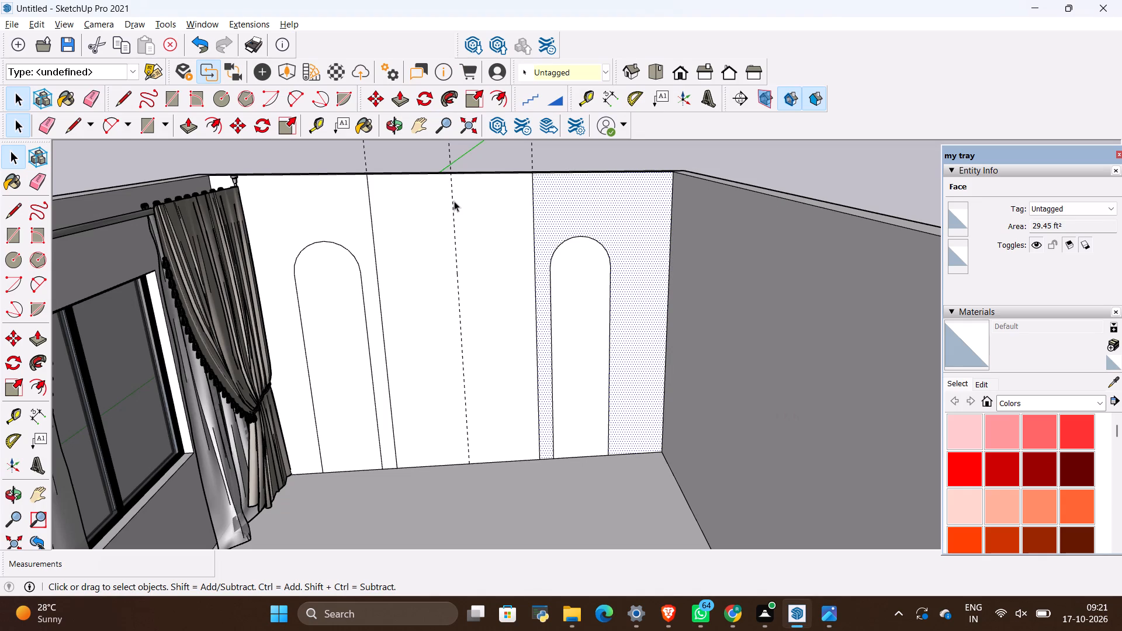
key(alt+Tab)
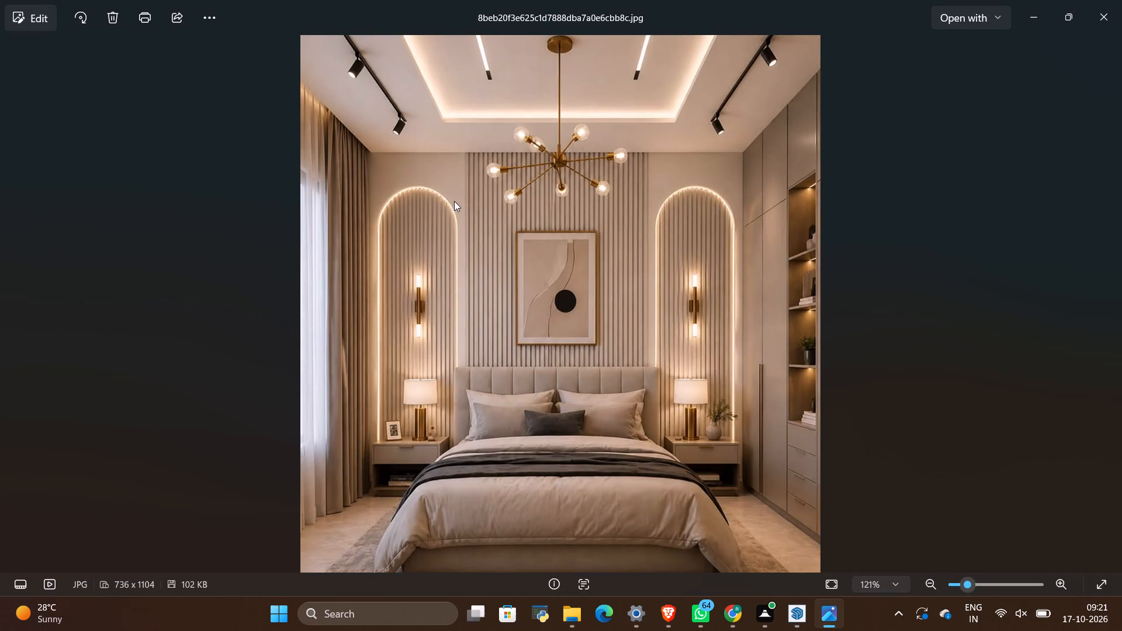
key(alt+Tab)
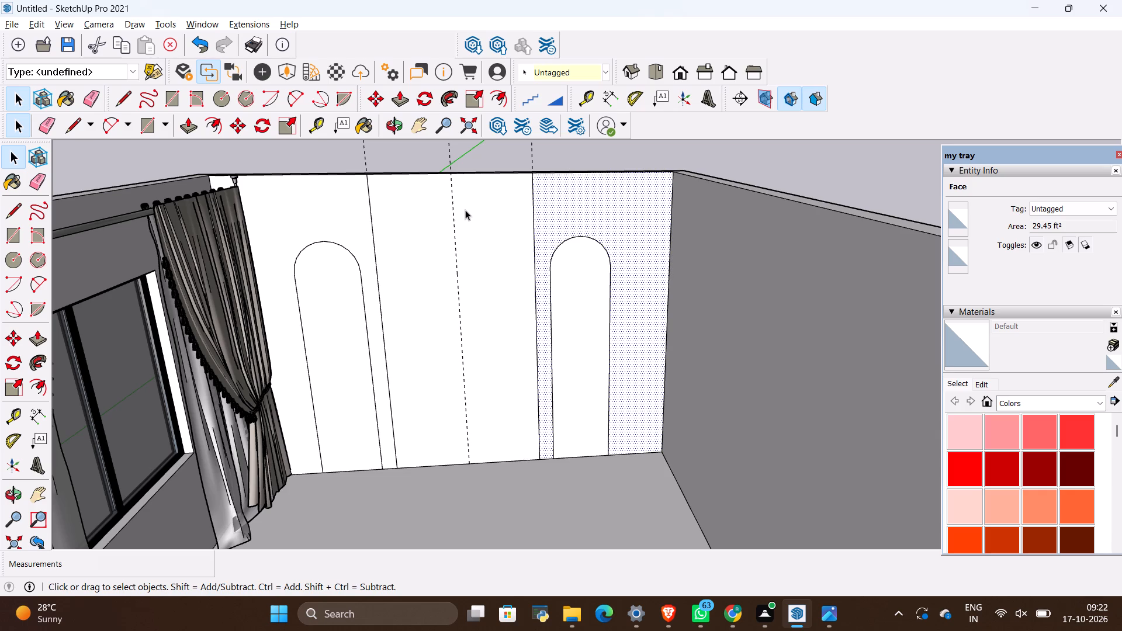
scroll(371, 290, up, 3)
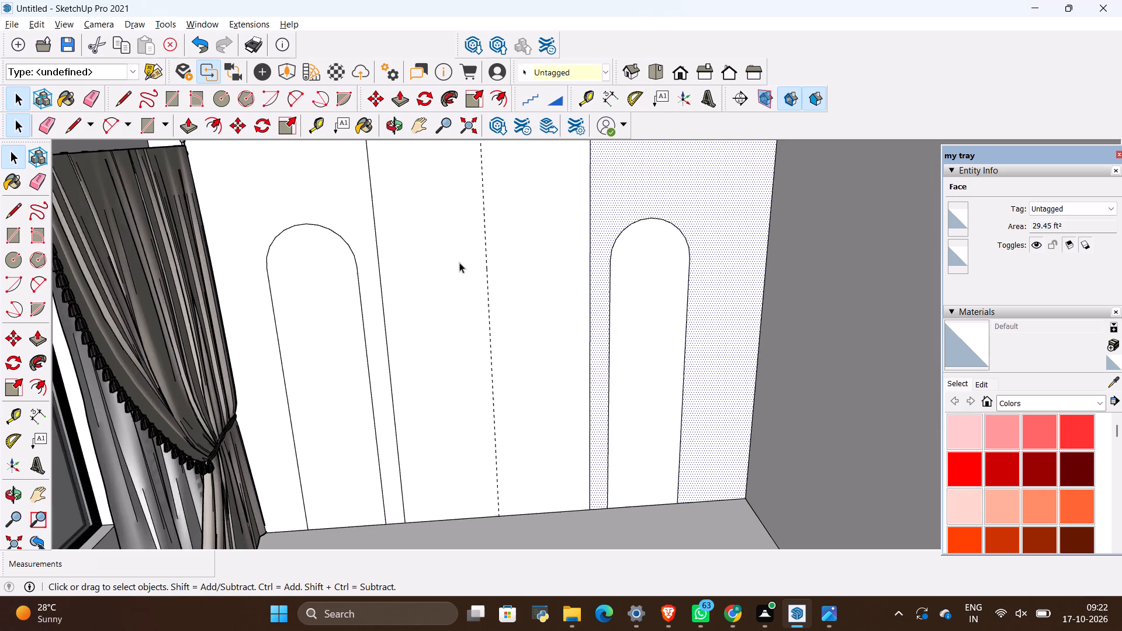
key(alt+Tab)
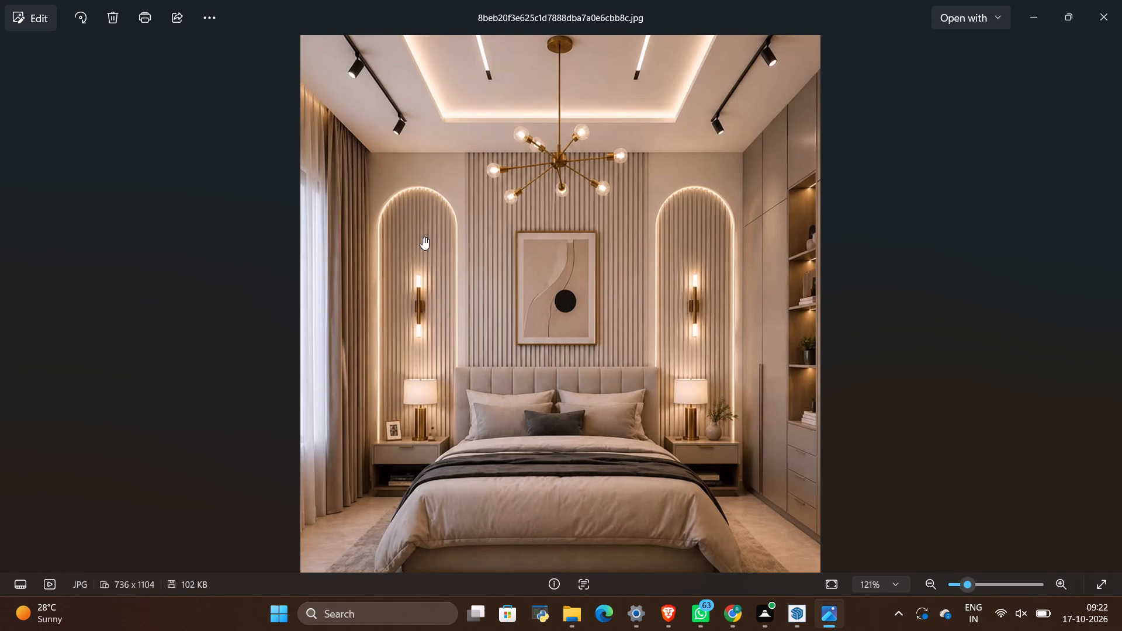
key(alt+Tab)
scroll(521, 261, down, 2)
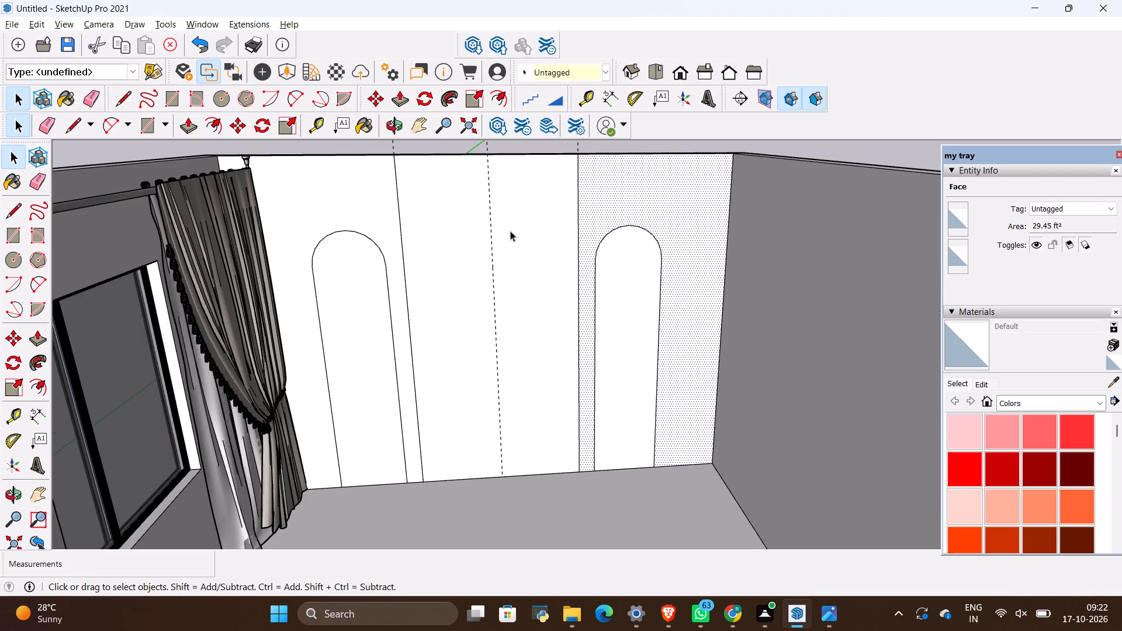
Erase the vertical guide running down the middle of the back wall's central panel.
scroll(478, 149, up, 2)
key(e)
drag(505, 182, 496, 229)
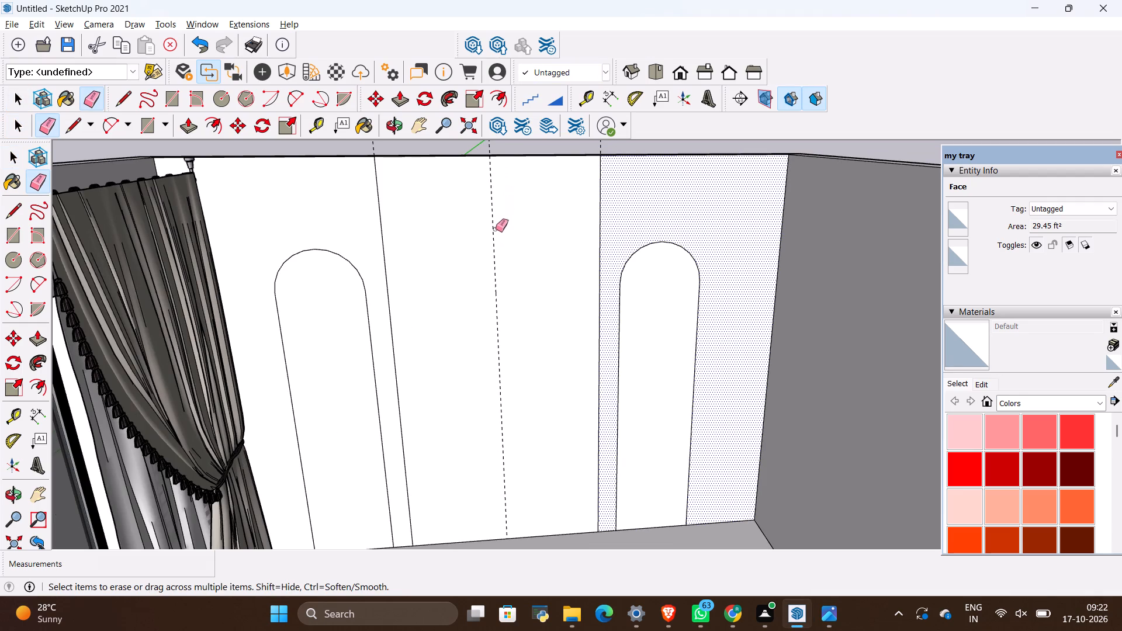
drag(496, 229, 493, 245)
Draw a 10' by 1" vertical rectangle from the top corner of the back wall's central panel, along its left edge.
key(r)
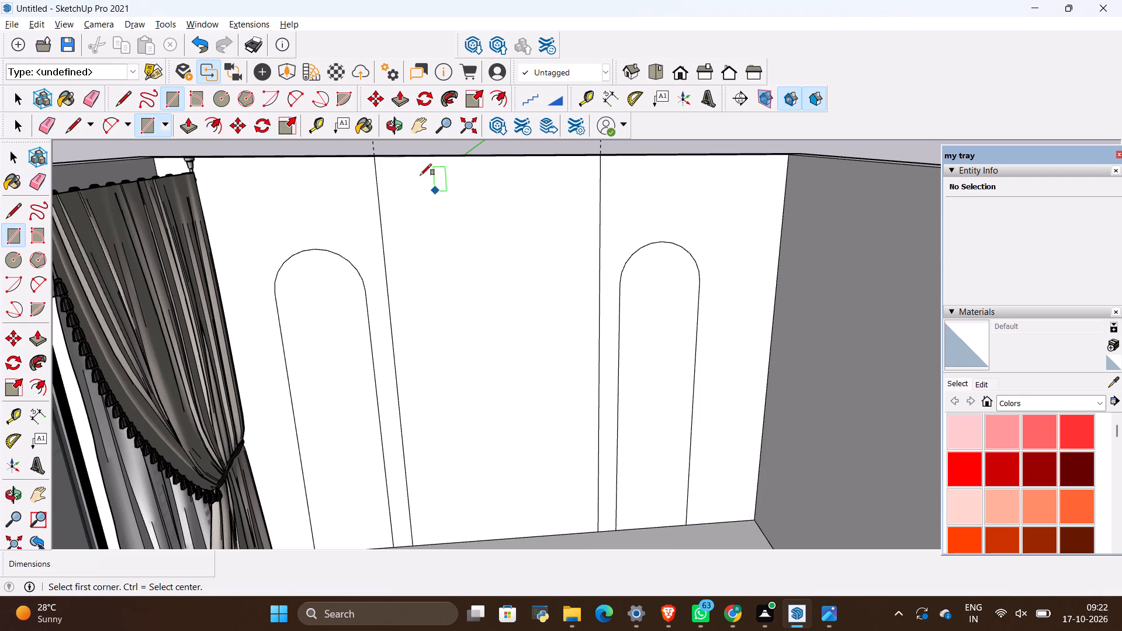
click(375, 156)
scroll(434, 314, down, 2)
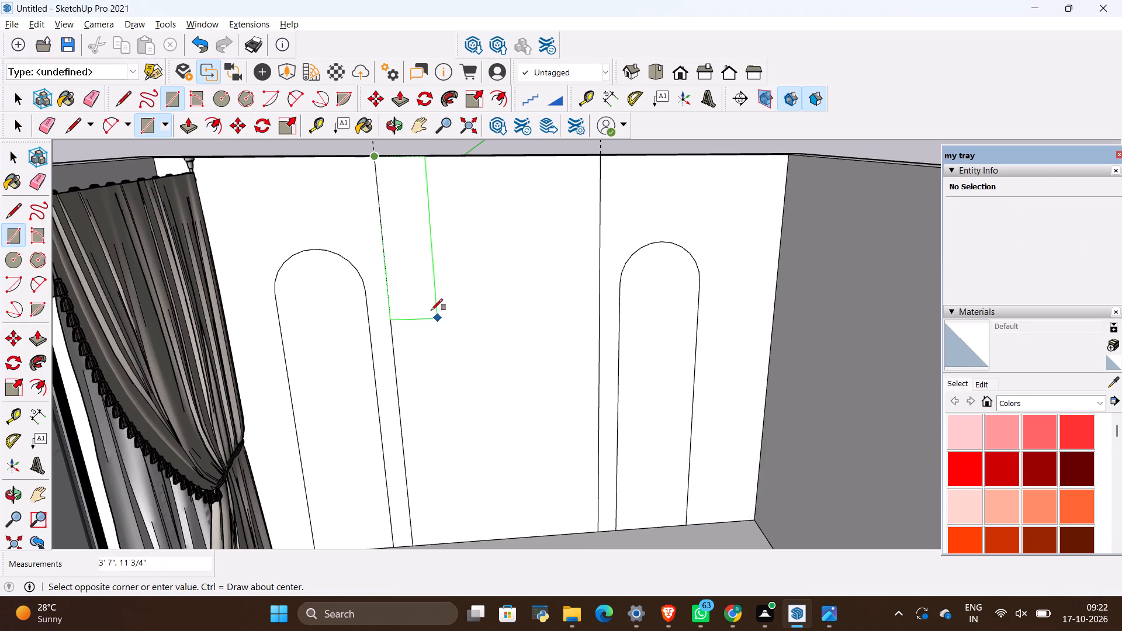
scroll(431, 310, down, 4)
scroll(427, 425, up, 9)
scroll(419, 438, up, 12)
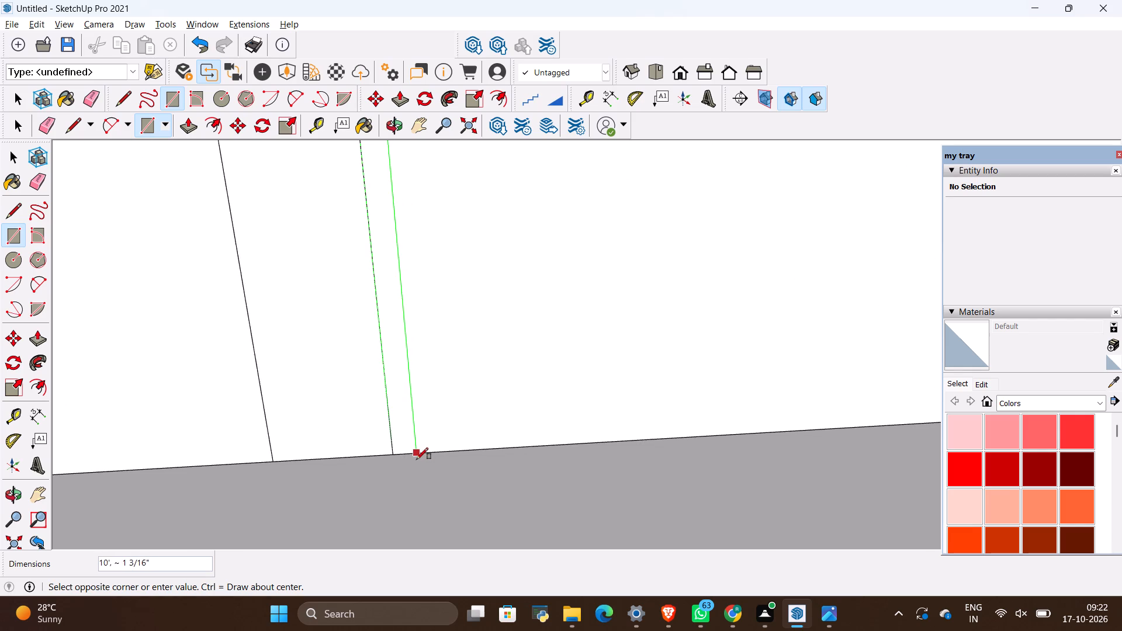
scroll(417, 459, up, 6)
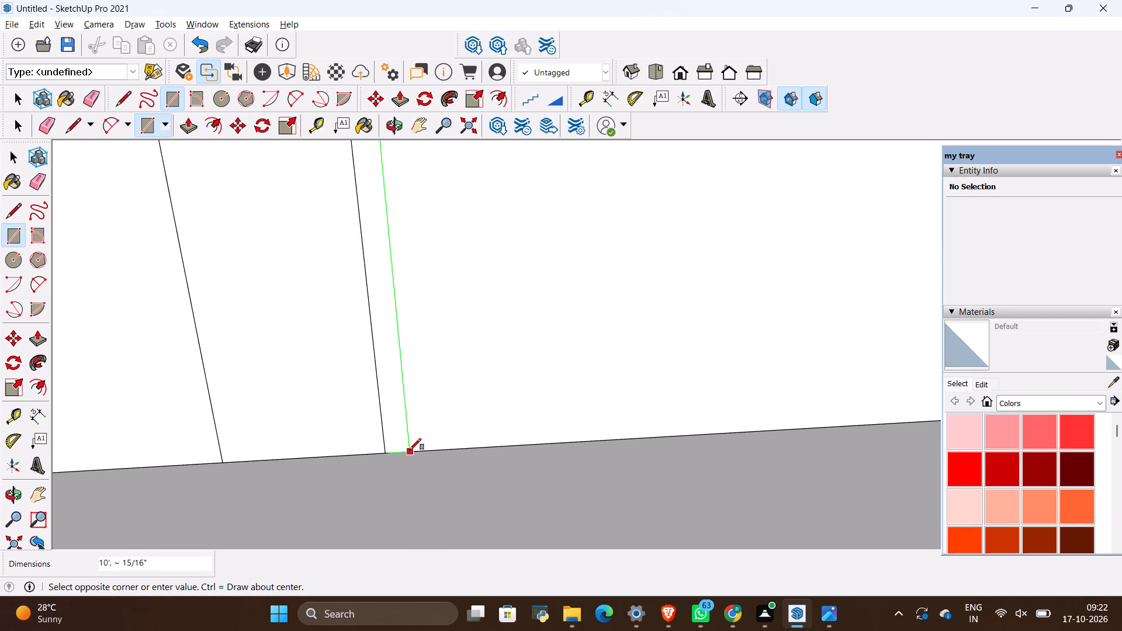
key(BackSpace)
text(10',1")
key(Return)
key(space)
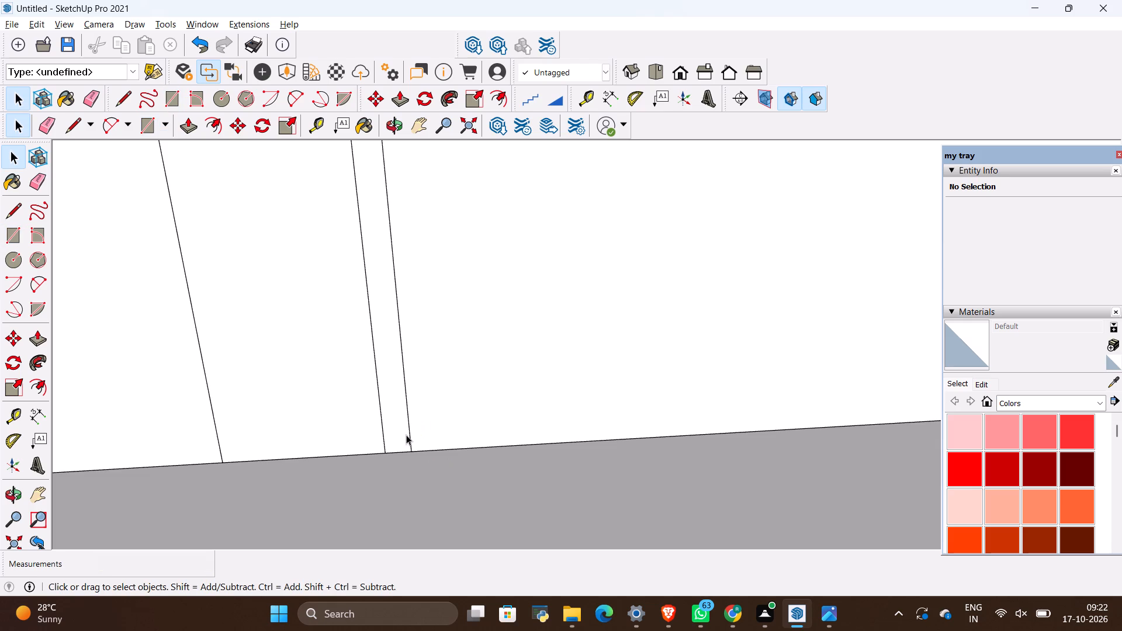
Group the narrow strip's face and edges at the left edge of the central panel.
double_click(403, 434)
right_click(402, 436)
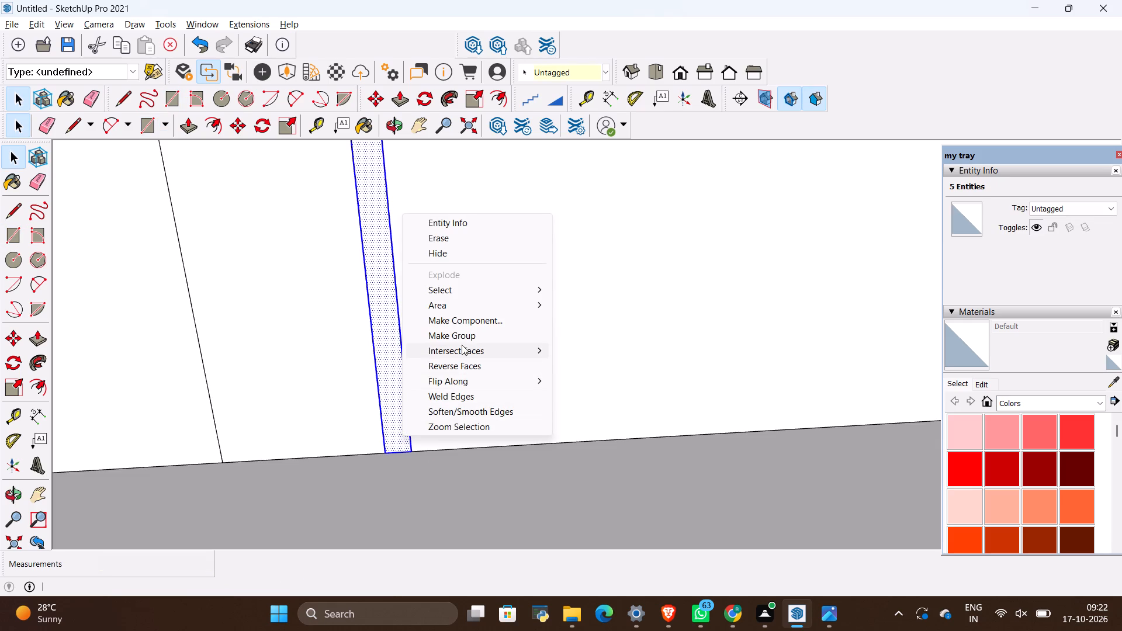
click(465, 337)
right_click(399, 394)
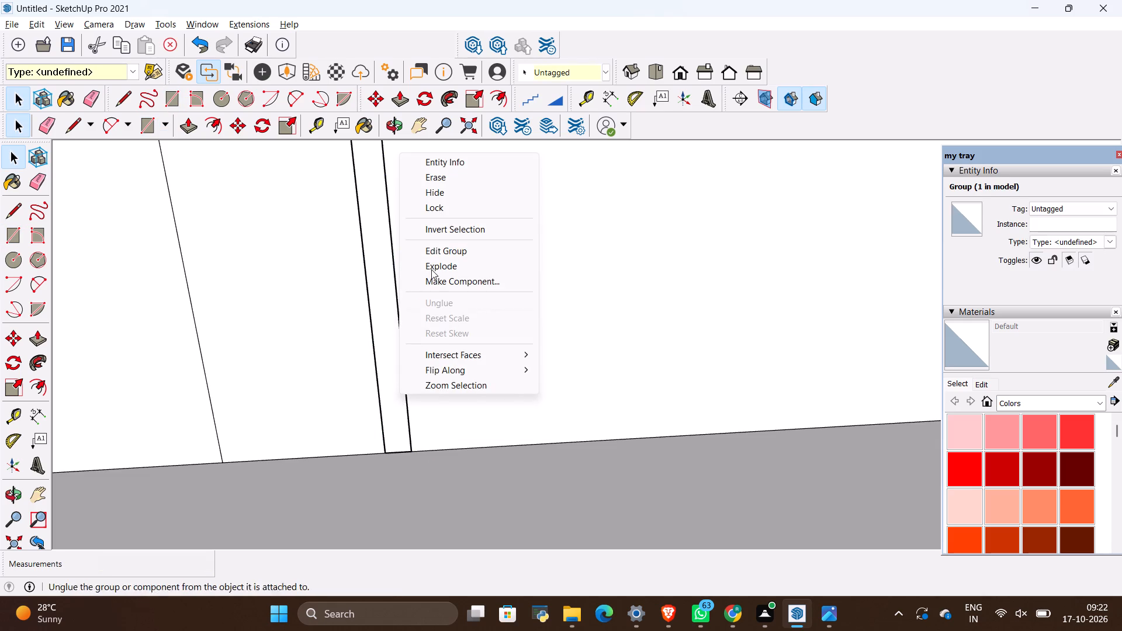
click(398, 440)
click(399, 440)
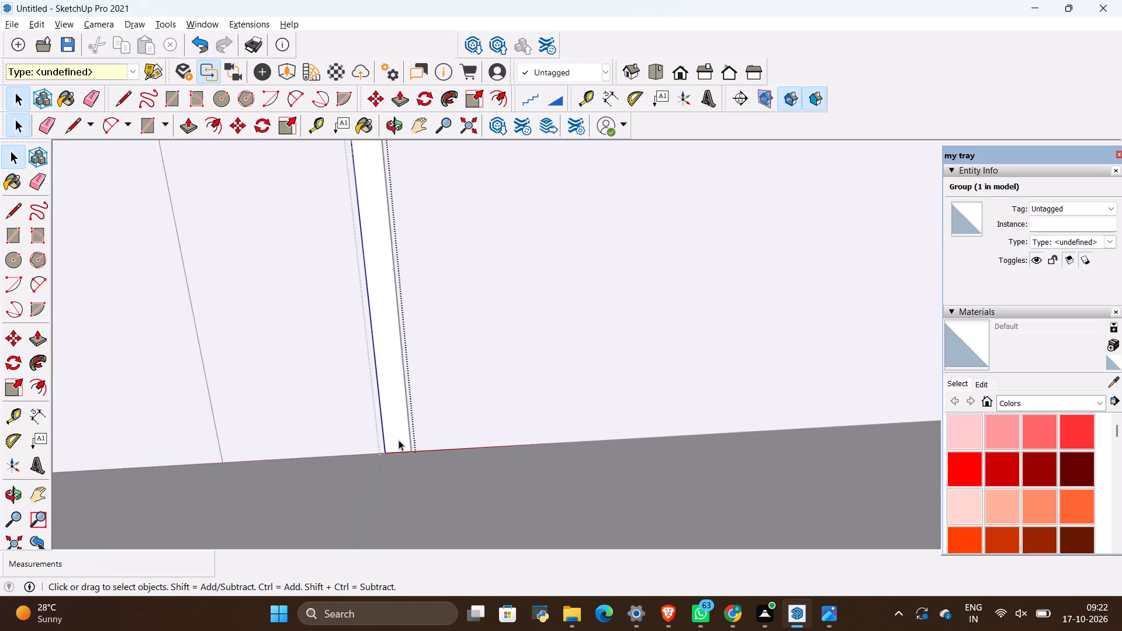
click(451, 480)
click(390, 383)
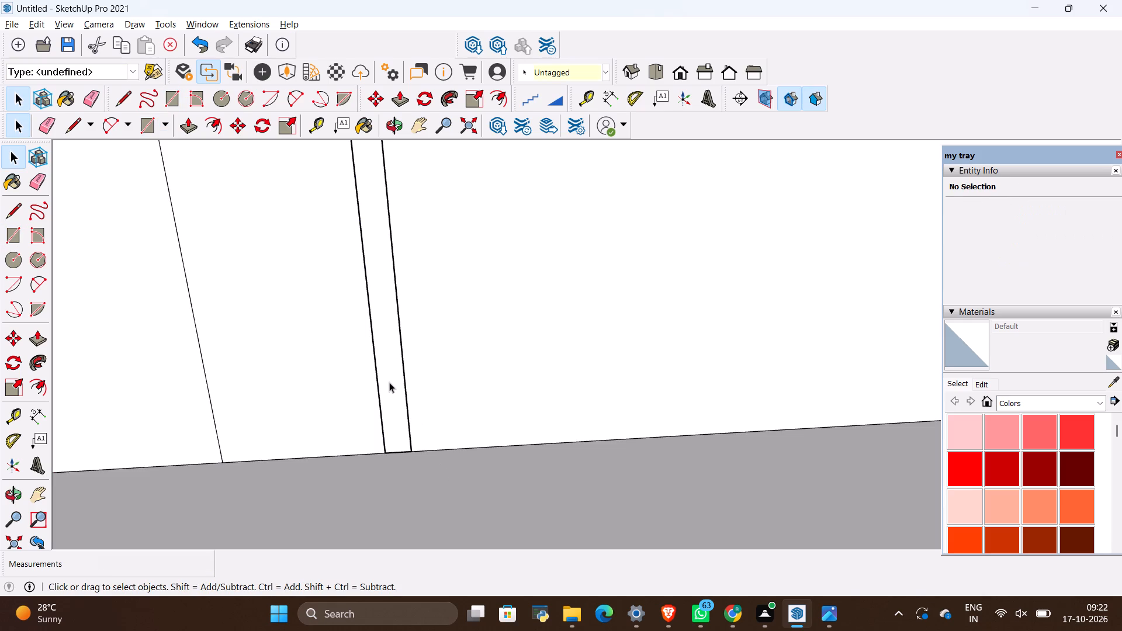
Convert the grouped strip into a component with the default definition settings.
scroll(444, 467, down, 20)
scroll(444, 467, down, 5)
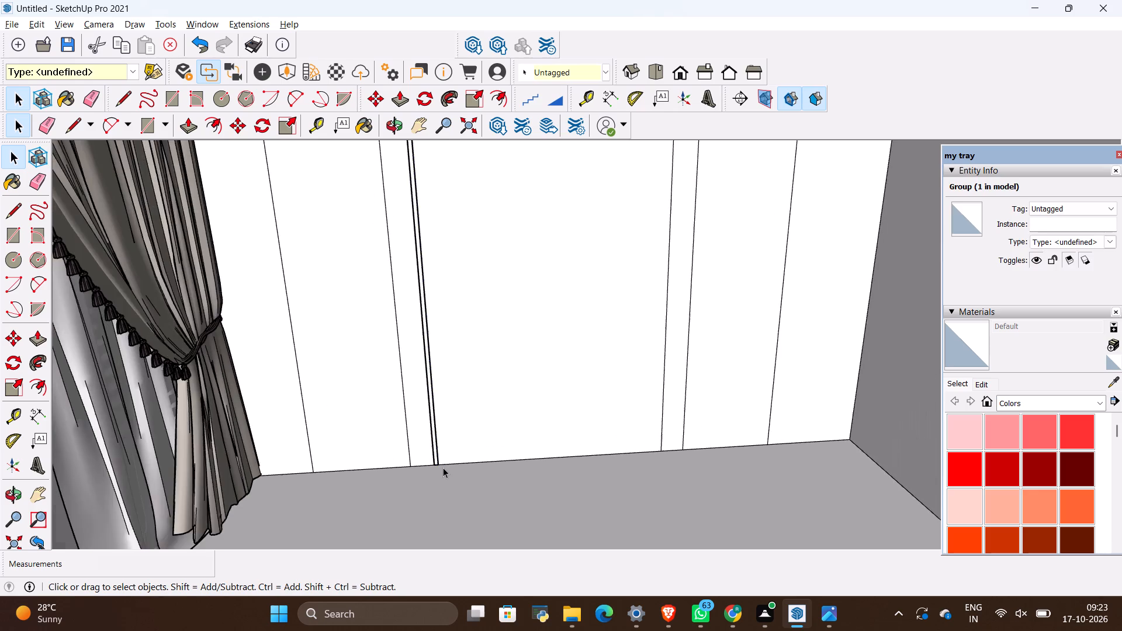
scroll(443, 467, down, 6)
scroll(411, 160, up, 12)
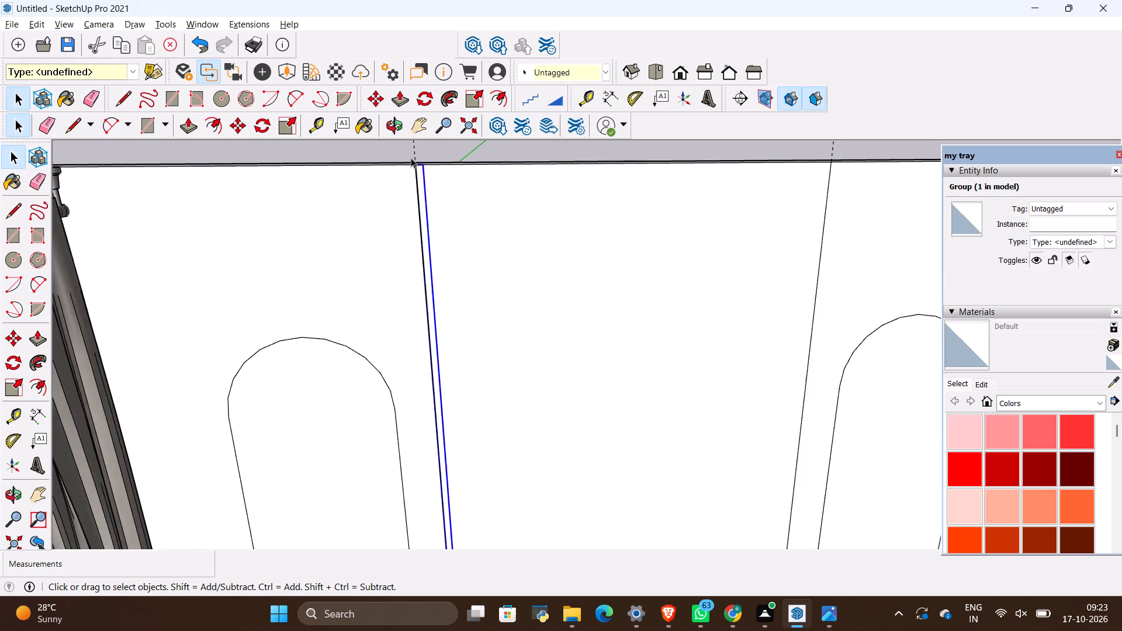
scroll(411, 158, up, 6)
middle_drag(434, 221, 428, 302)
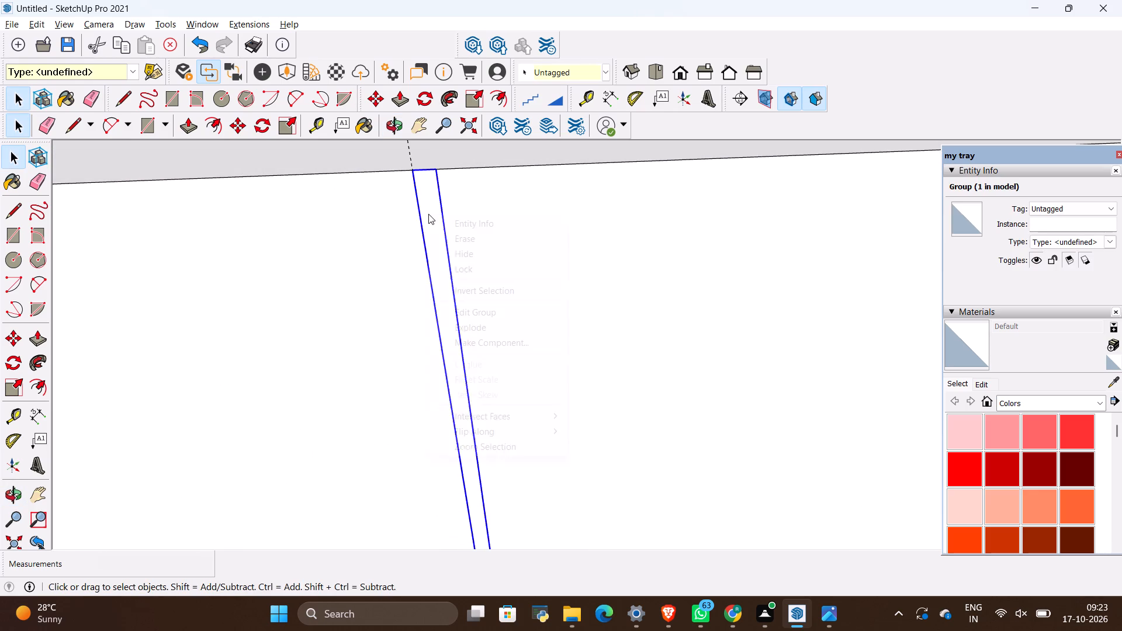
right_click(428, 214)
click(507, 339)
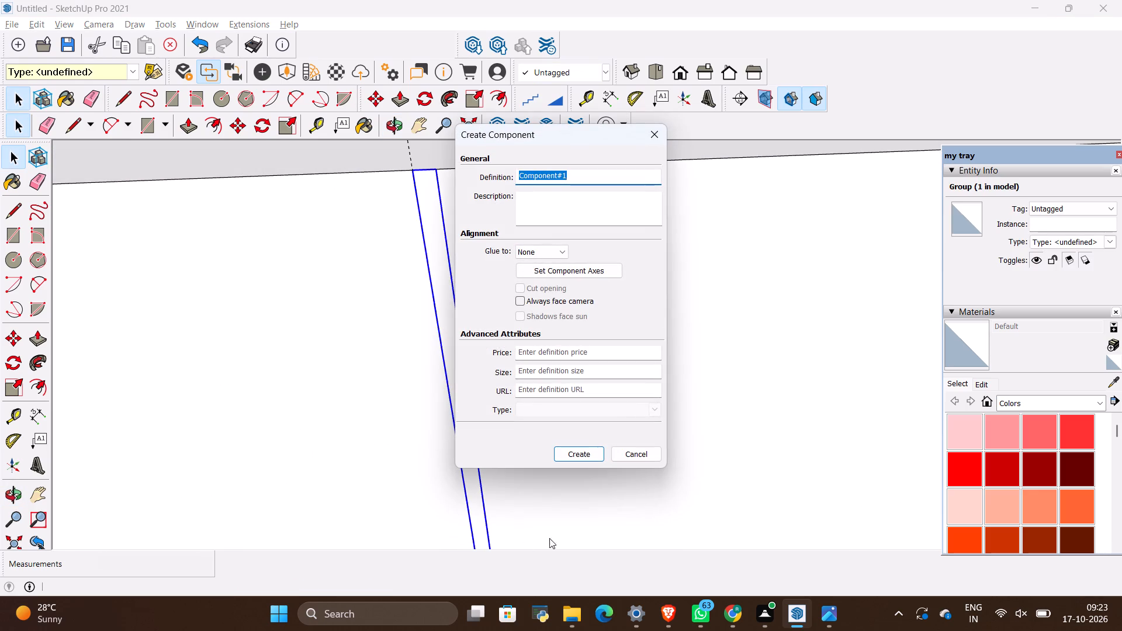
click(581, 455)
click(511, 459)
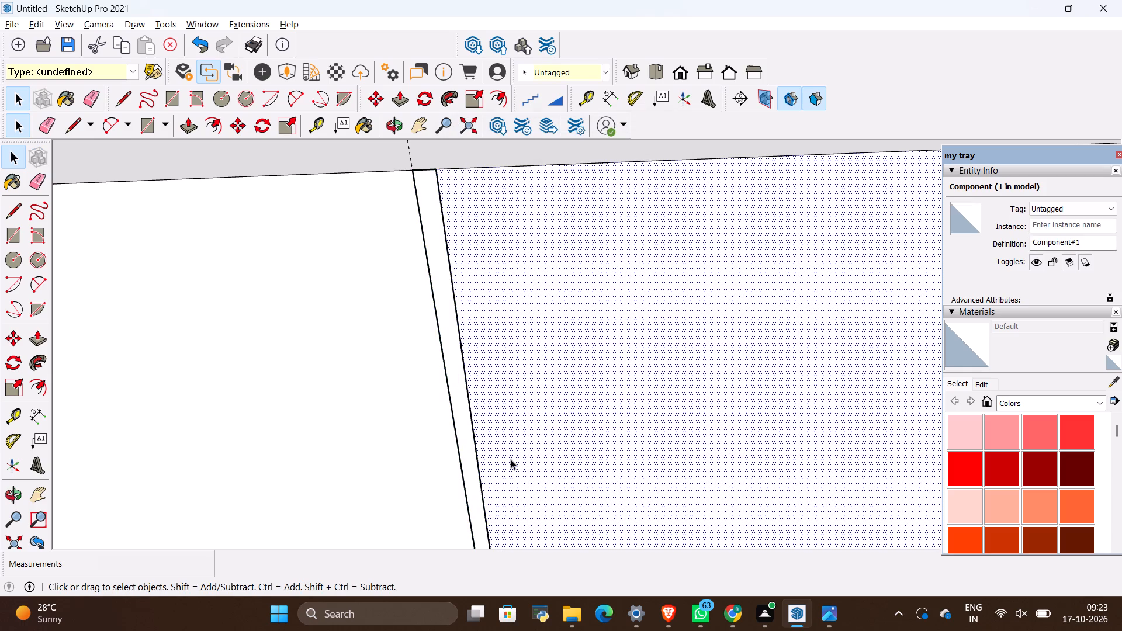
Inside the strip component, extrude its face 1" out from the wall to form a slat.
double_click(477, 473)
double_click(477, 474)
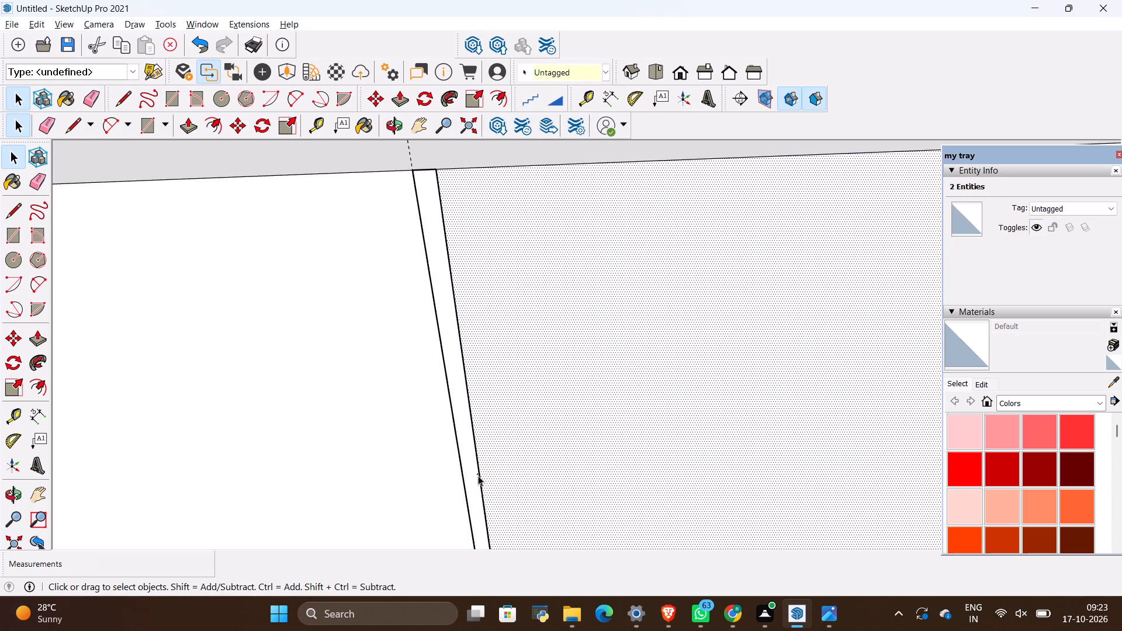
double_click(469, 484)
key(p)
click(467, 484)
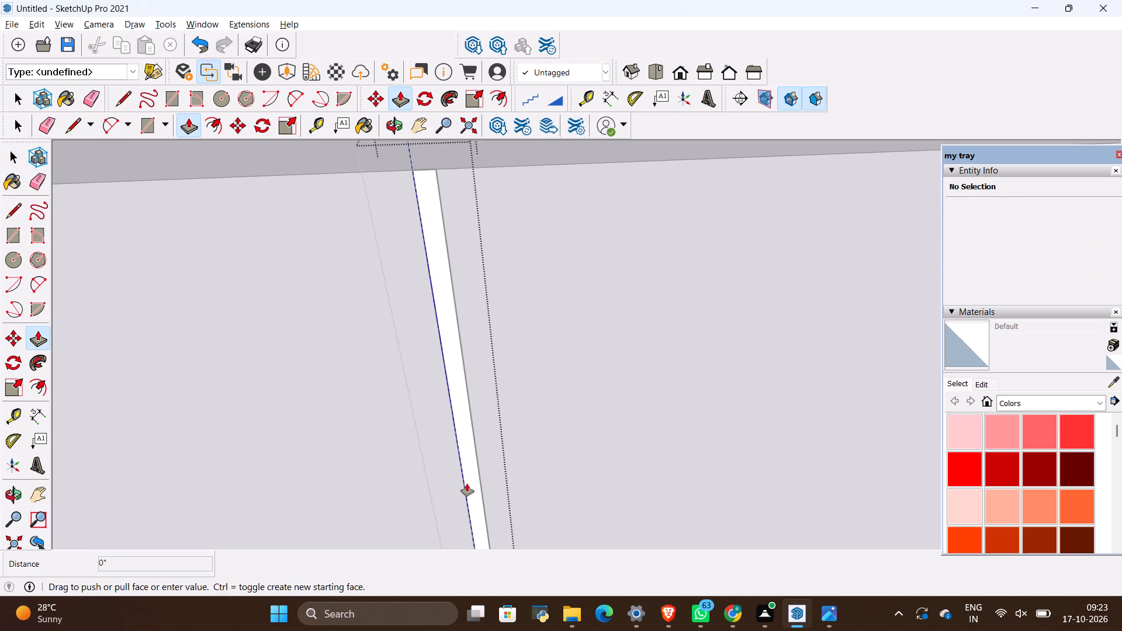
key(BackSpace)
text(1")
key(Return)
key(space)
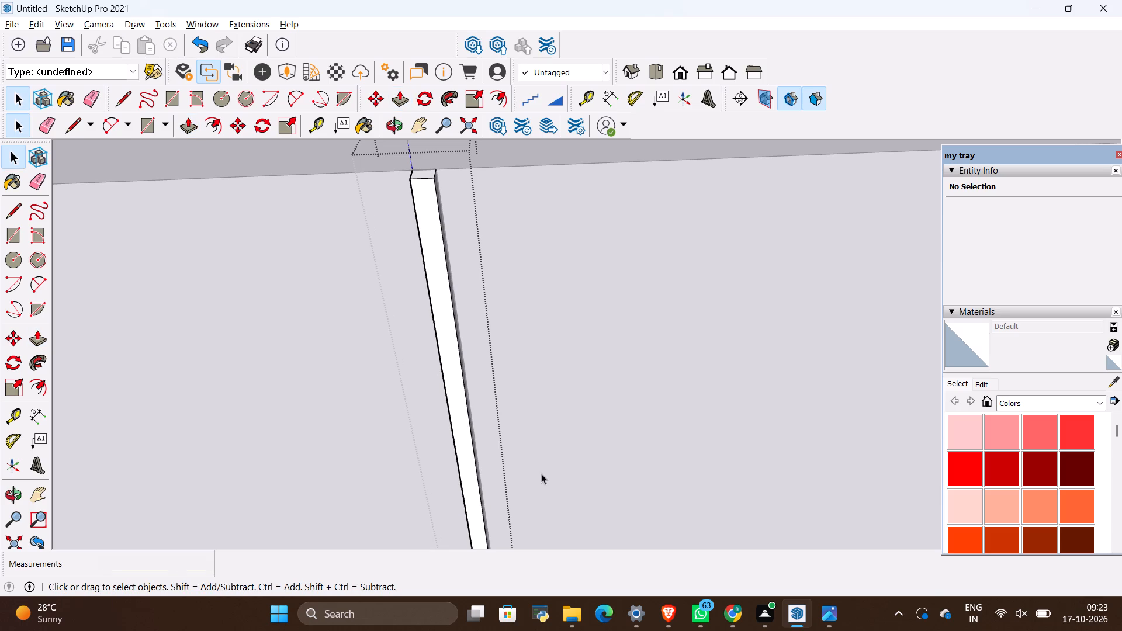
click(541, 473)
Copy the slat along the back wall at 1.2" spacing and array it into 20 copies.
scroll(456, 446, down, 5)
scroll(386, 277, down, 12)
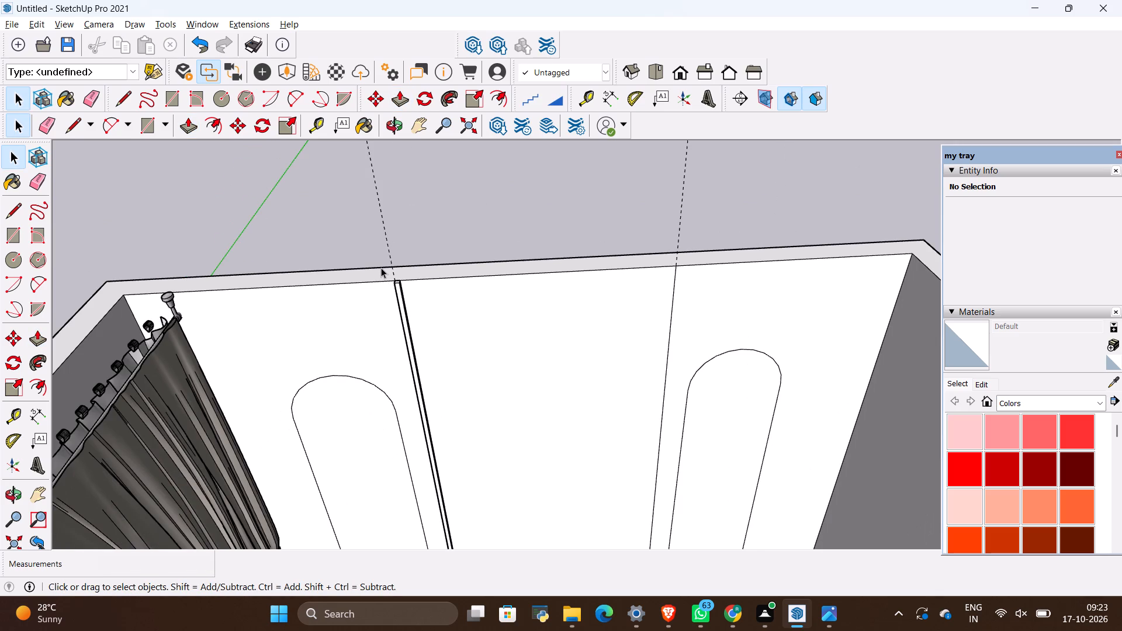
scroll(382, 268, up, 13)
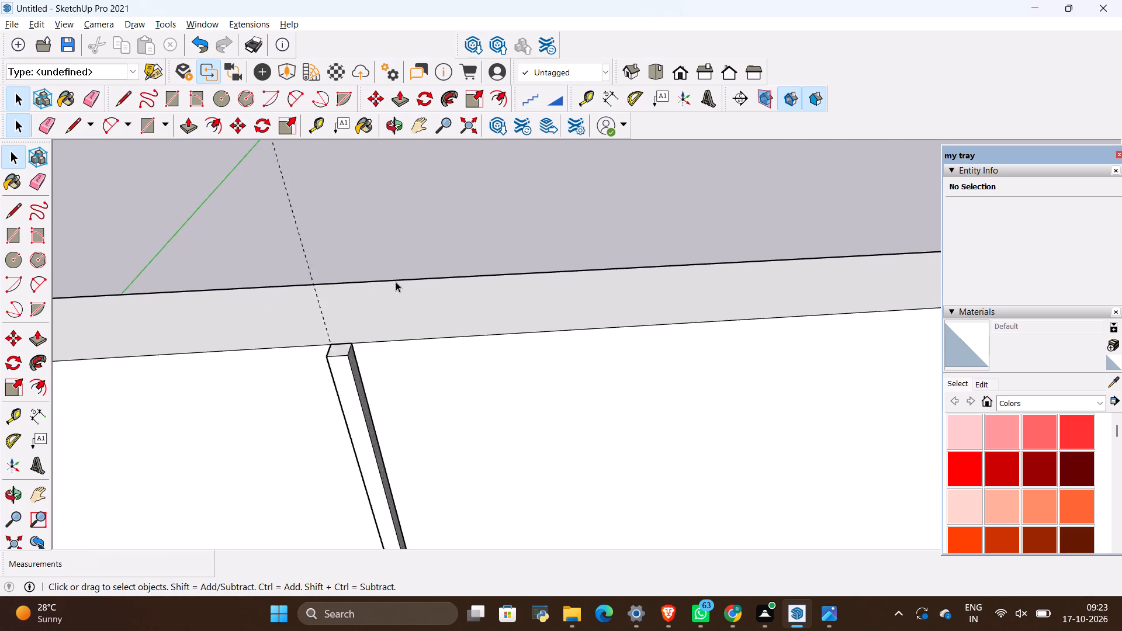
scroll(396, 282, up, 1)
scroll(386, 310, down, 5)
click(342, 356)
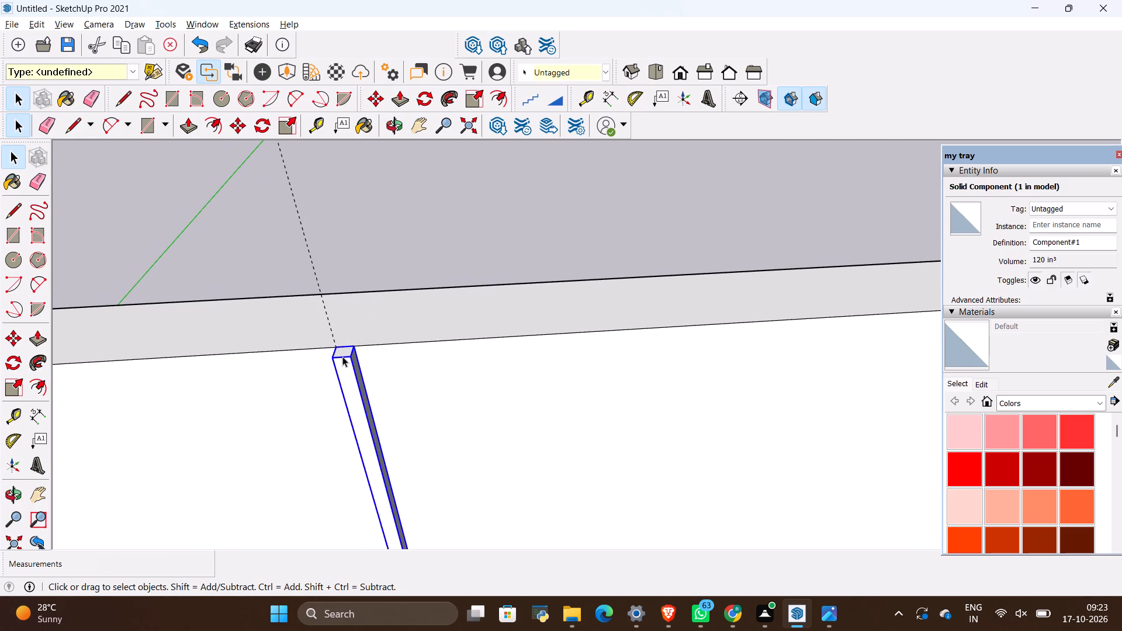
key(m)
ctrl+click(340, 346)
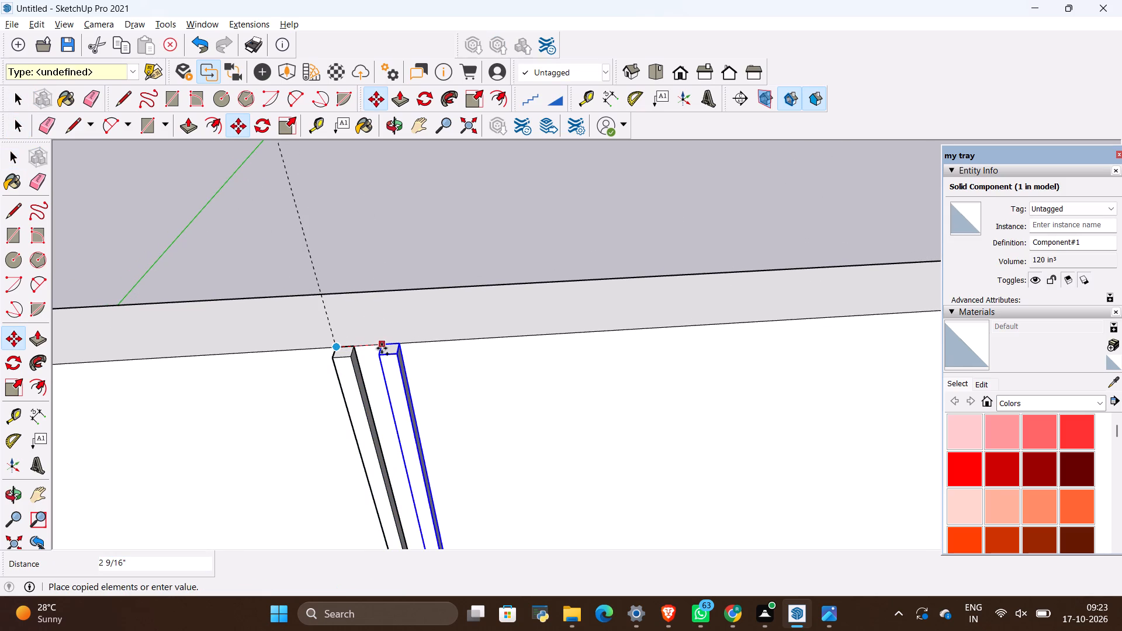
key(BackSpace)
text(1.2")
key(Return)
text(*20)
key(Return)
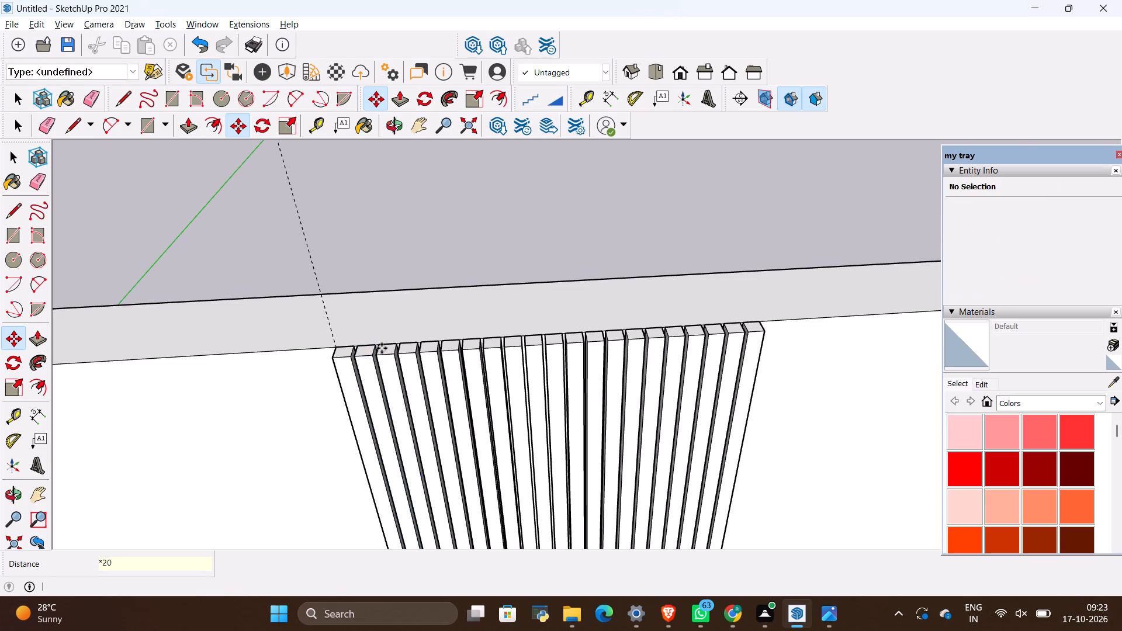
Extend the slat array to 45 and finally 50 copies so it spans the central panel.
scroll(392, 313, down, 11)
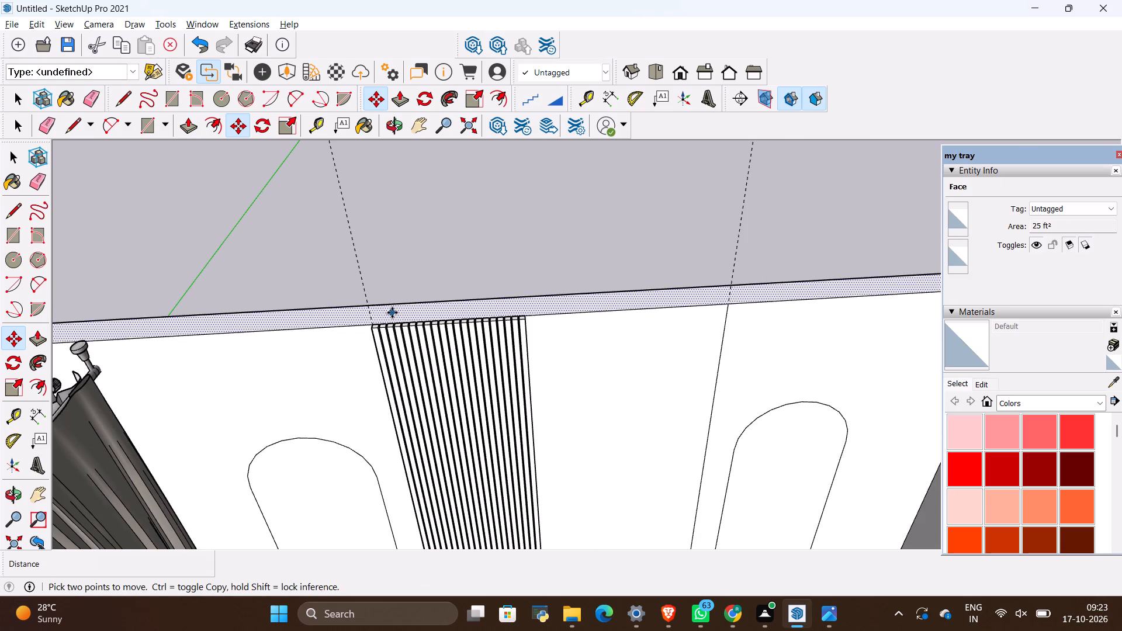
text(*45)
key(Return)
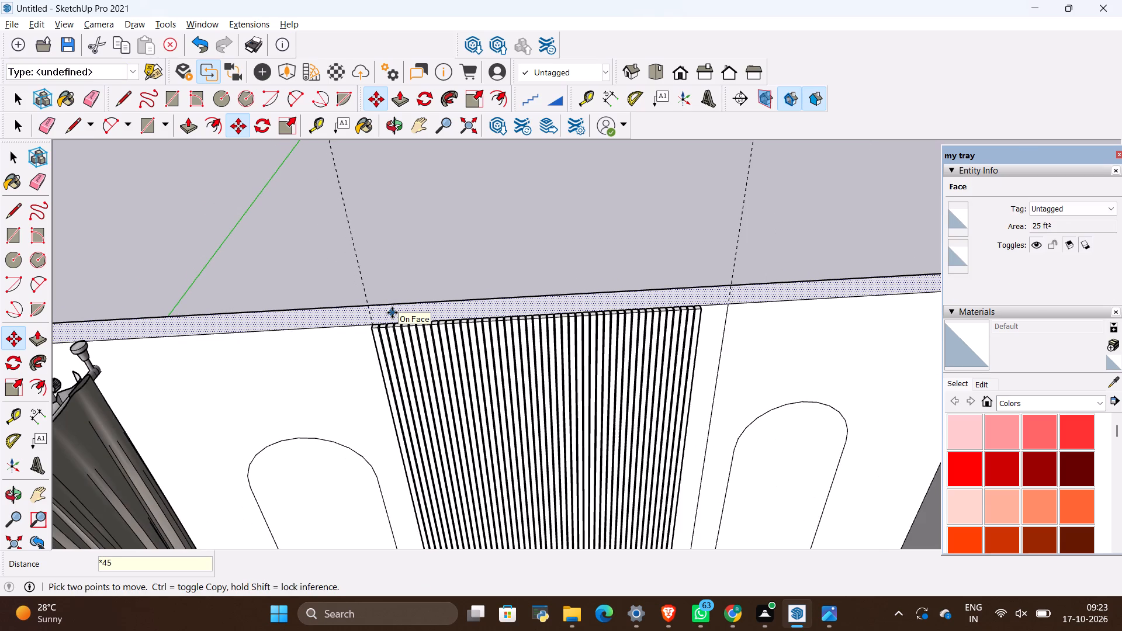
key(shift+asterisk)
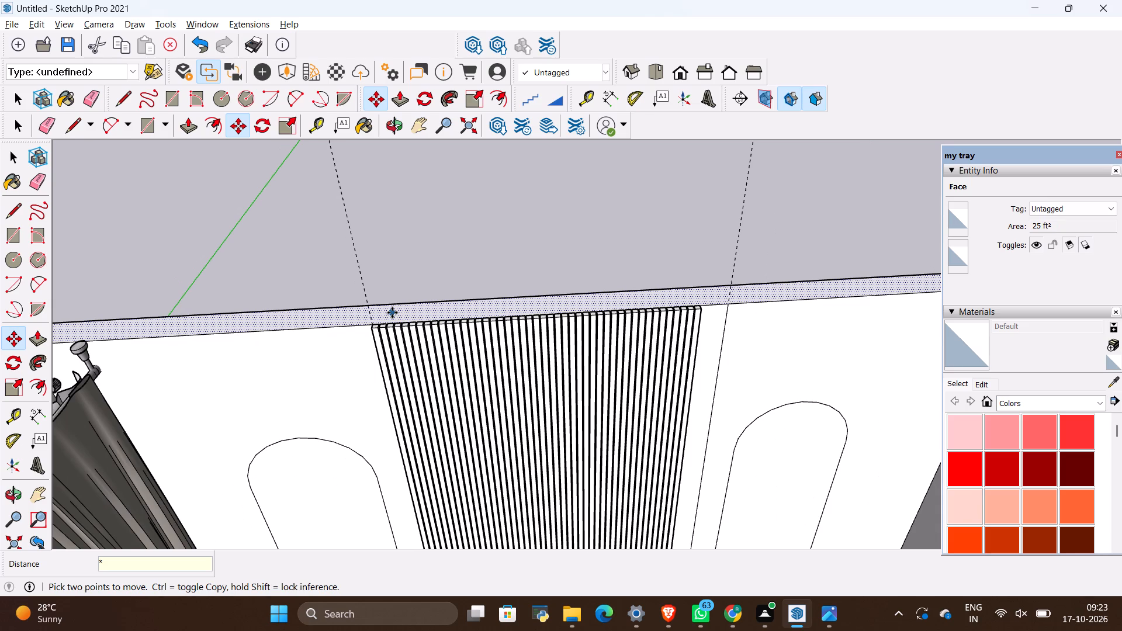
text(50)
key(Return)
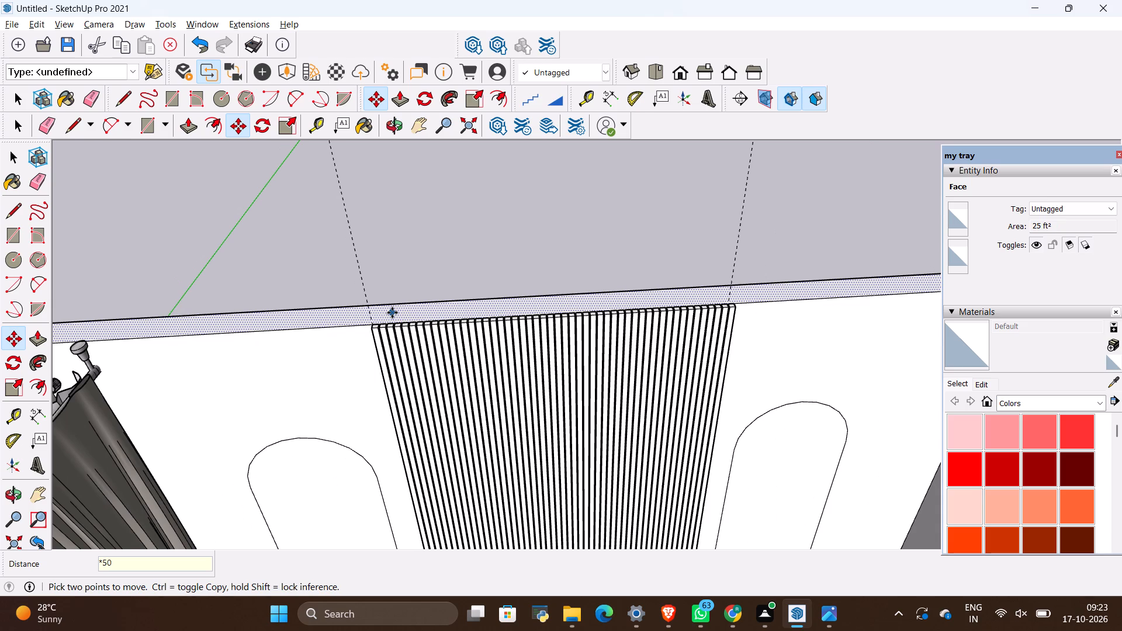
Erase the two vertical guides at the left and right edges of the slatted central panel.
scroll(712, 310, up, 6)
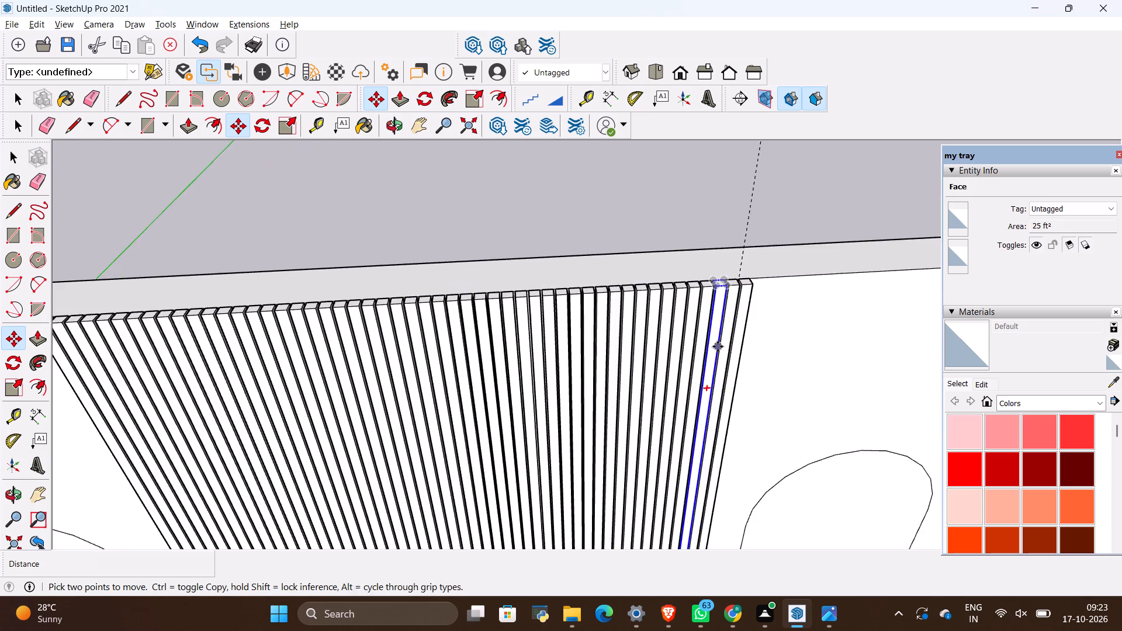
scroll(718, 346, up, 6)
middle_drag(730, 404, 740, 364)
scroll(743, 363, down, 5)
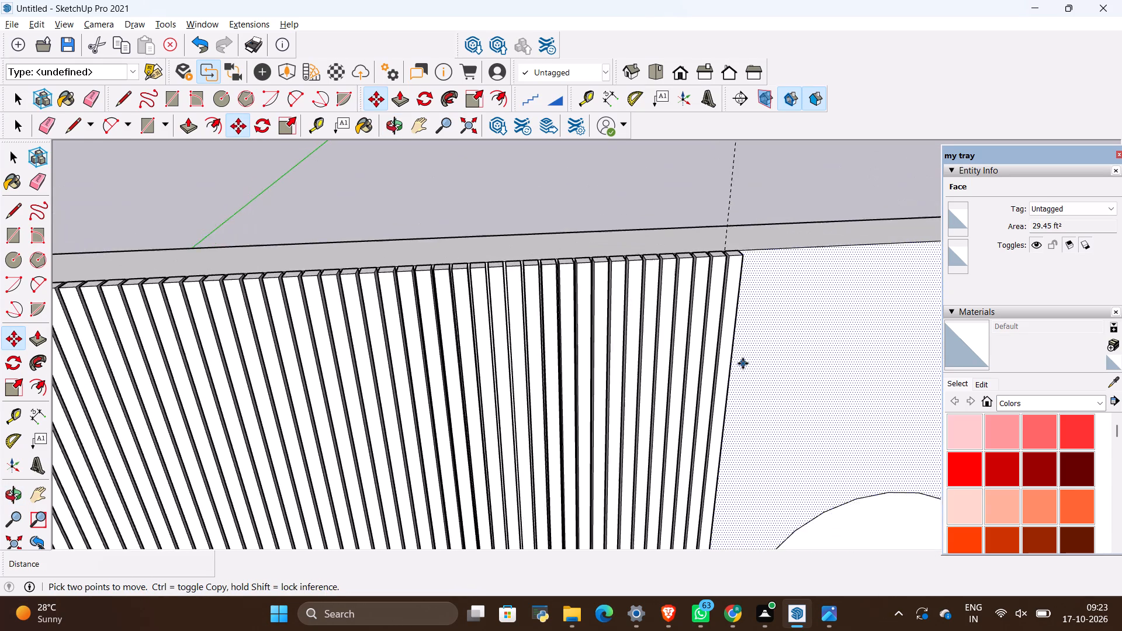
scroll(743, 364, down, 5)
scroll(685, 335, down, 9)
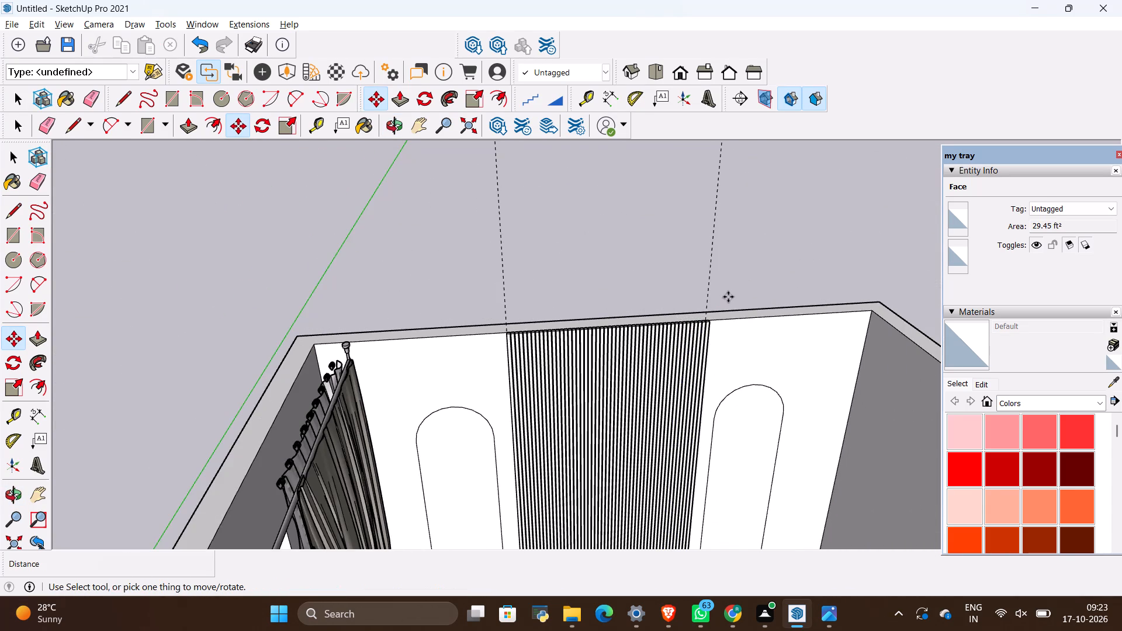
scroll(726, 297, up, 4)
key(e)
drag(721, 290, 692, 301)
drag(418, 285, 386, 302)
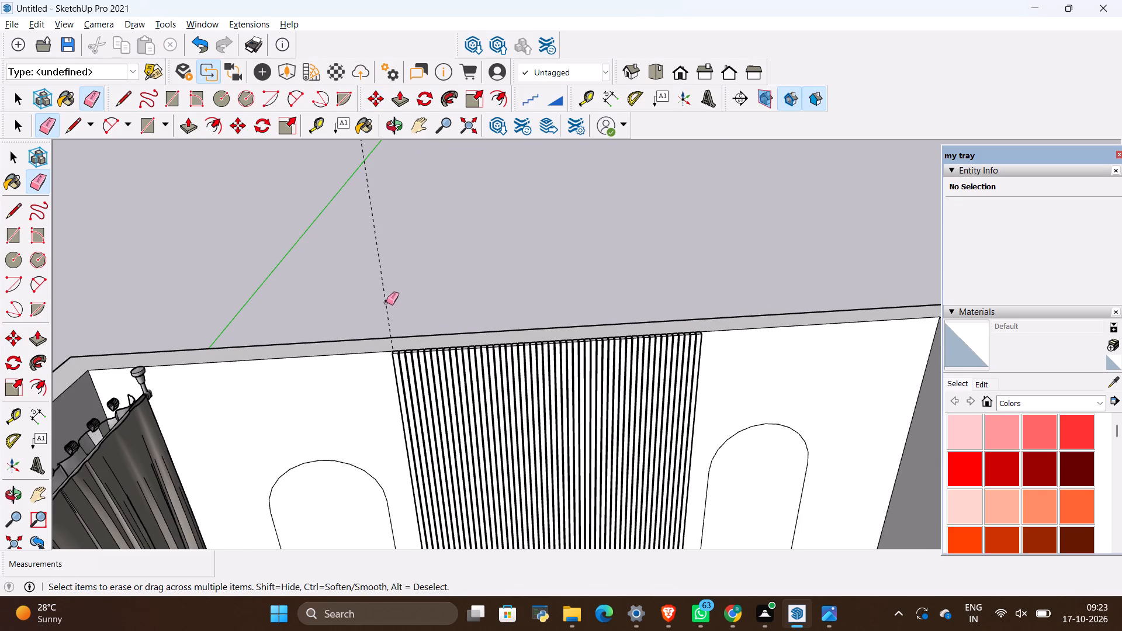
drag(386, 302, 381, 305)
key(space)
Examine the slatted panel on the back wall and compare it with the reference photo.
scroll(457, 250, down, 16)
scroll(452, 409, up, 2)
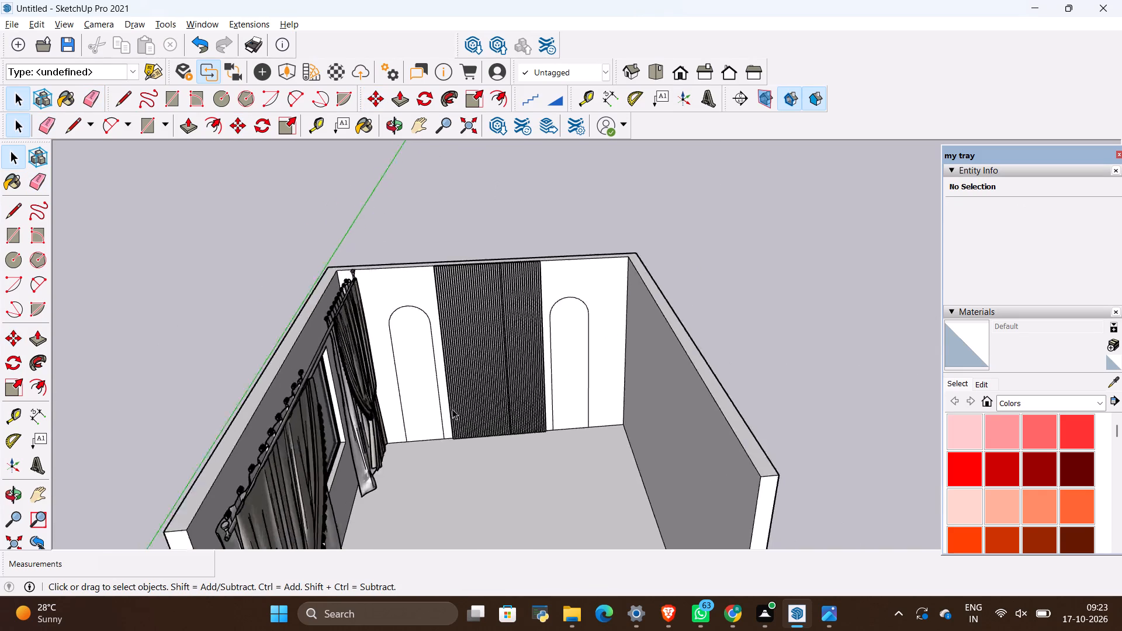
scroll(452, 409, up, 6)
scroll(504, 439, down, 6)
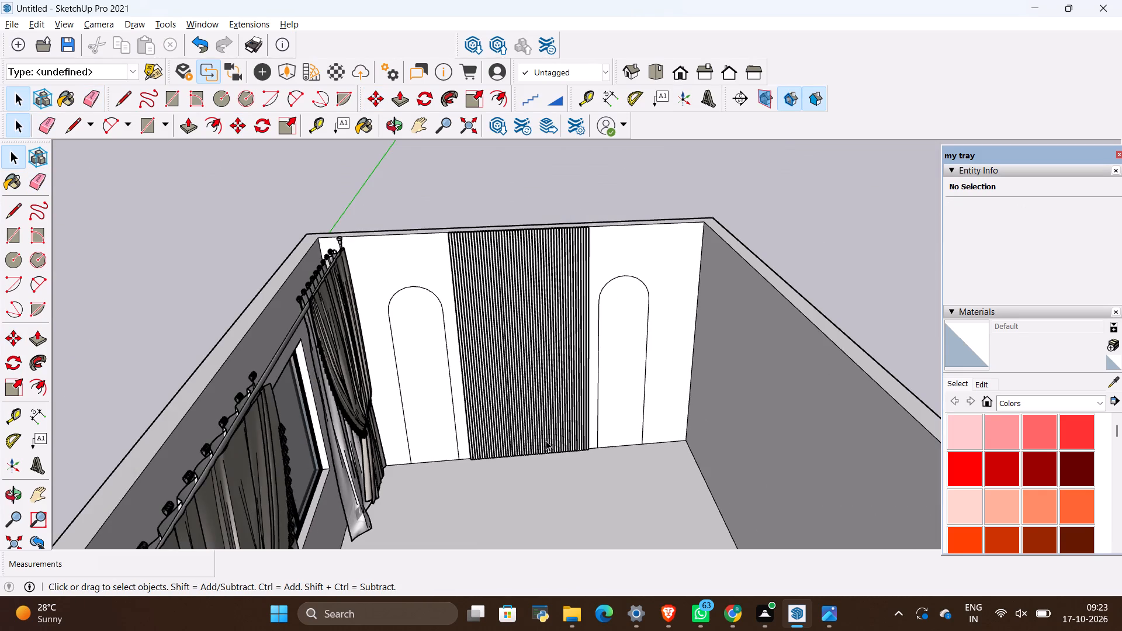
middle_drag(582, 511, 609, 410)
scroll(573, 314, up, 3)
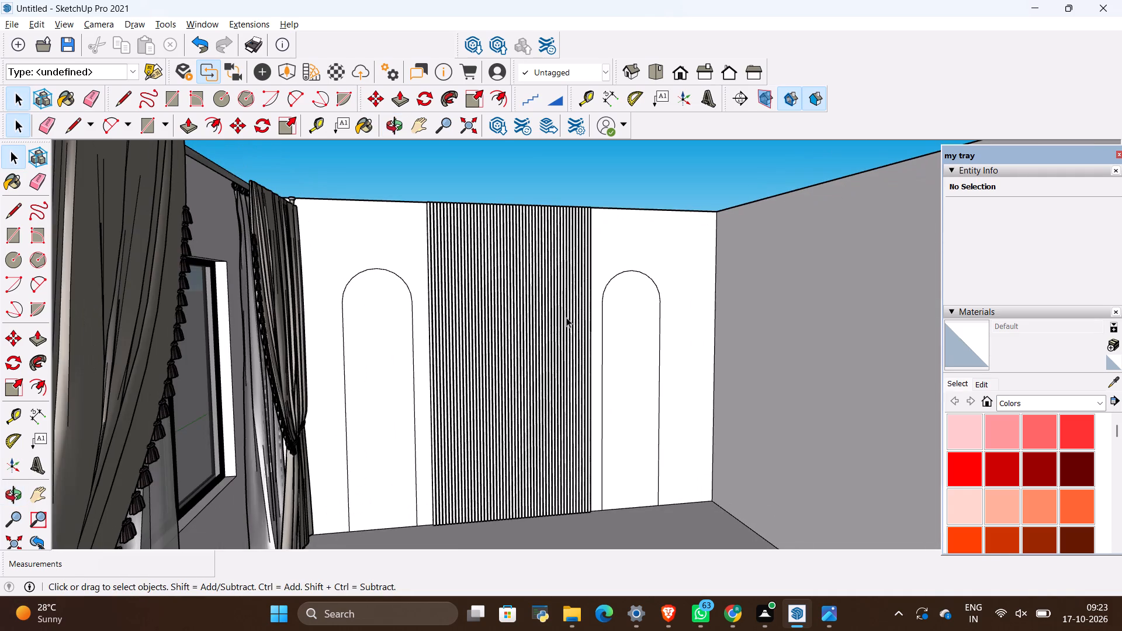
key(alt+Tab)
key(alt+Tab)
key(alt+Tab)
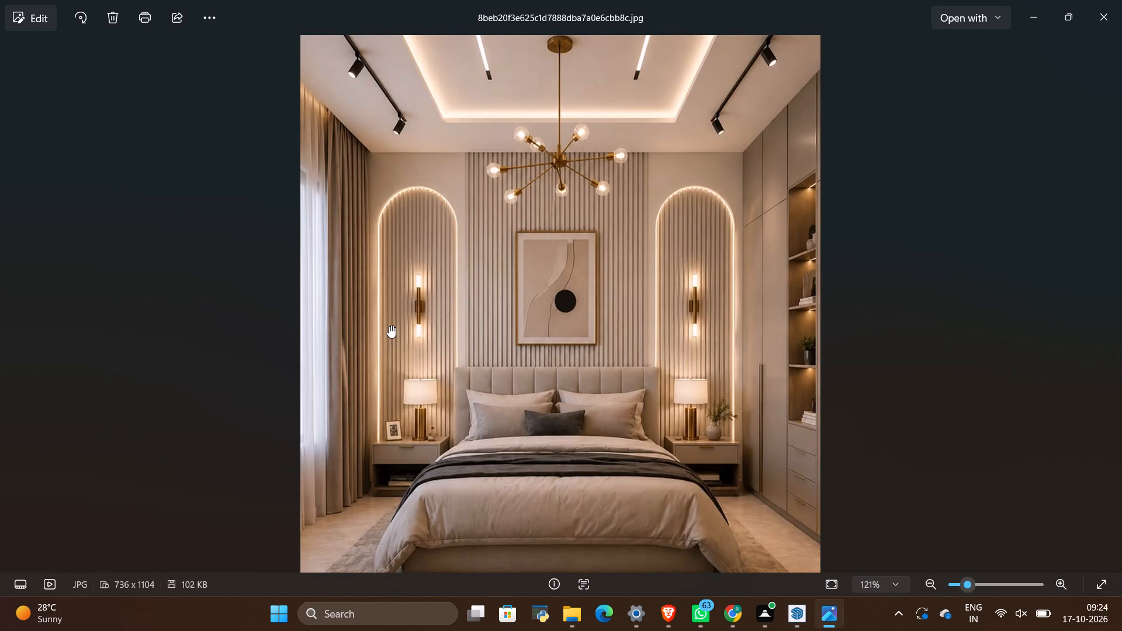
Examine the arched niches and the wall faces beside the slatted panel, comparing them with the reference photo.
scroll(348, 327, up, 1)
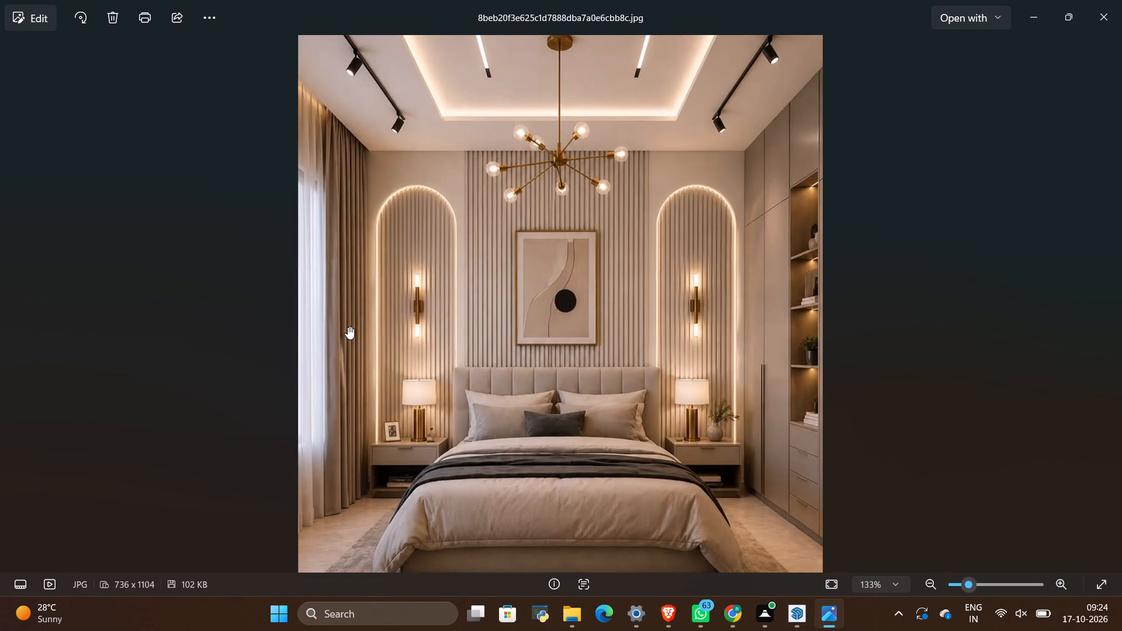
scroll(348, 327, up, 1)
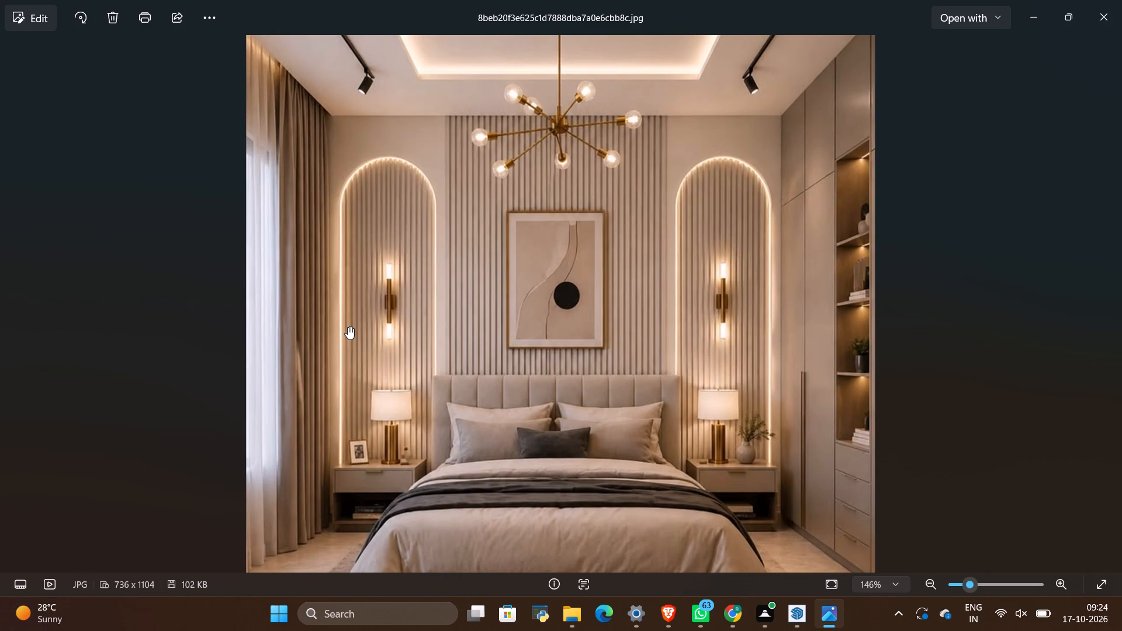
key(alt+Tab)
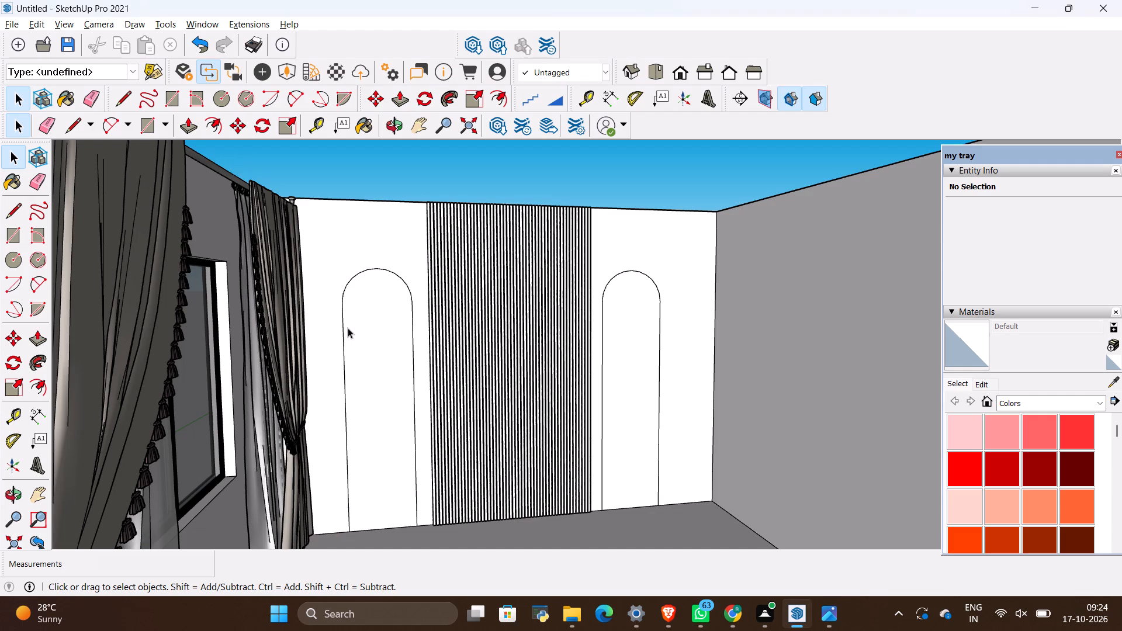
scroll(349, 311, up, 11)
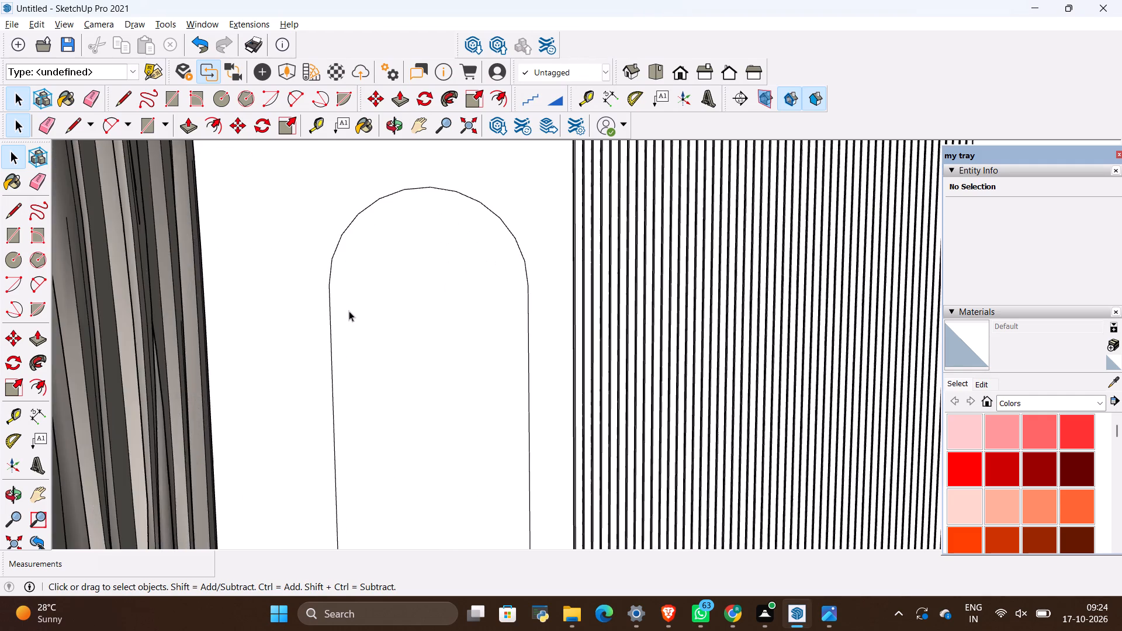
scroll(349, 311, down, 13)
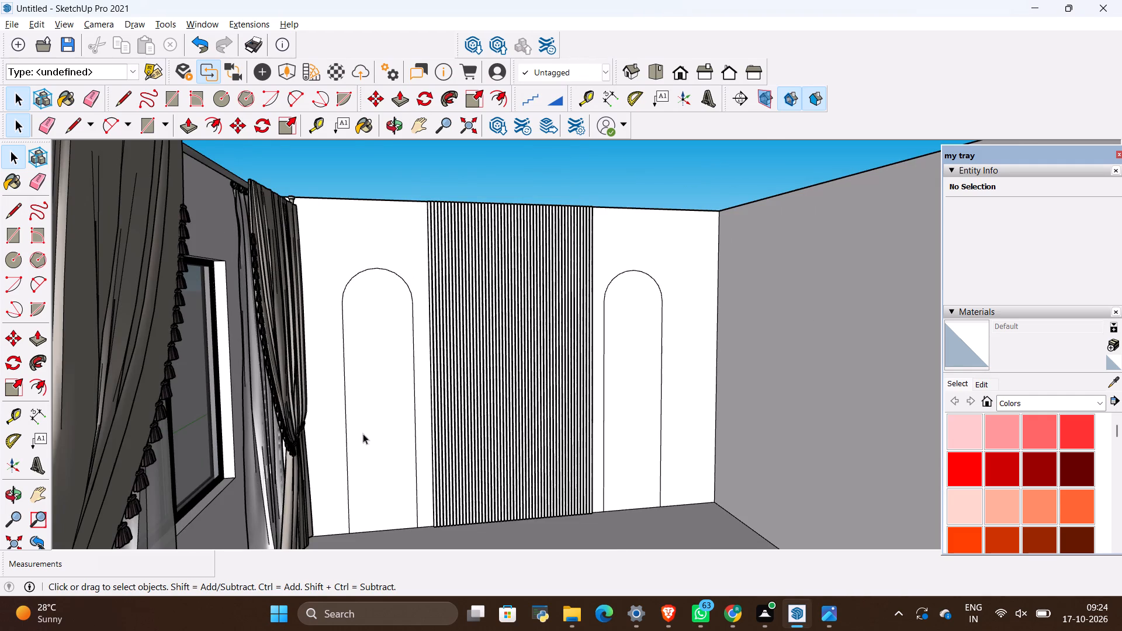
scroll(375, 524, up, 2)
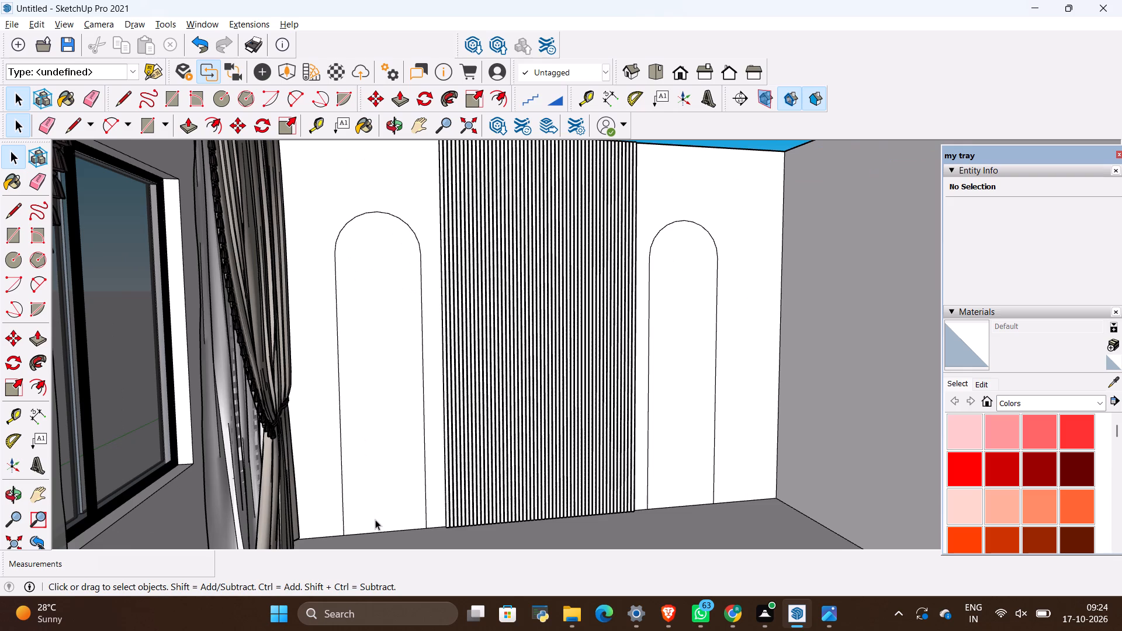
click(342, 411)
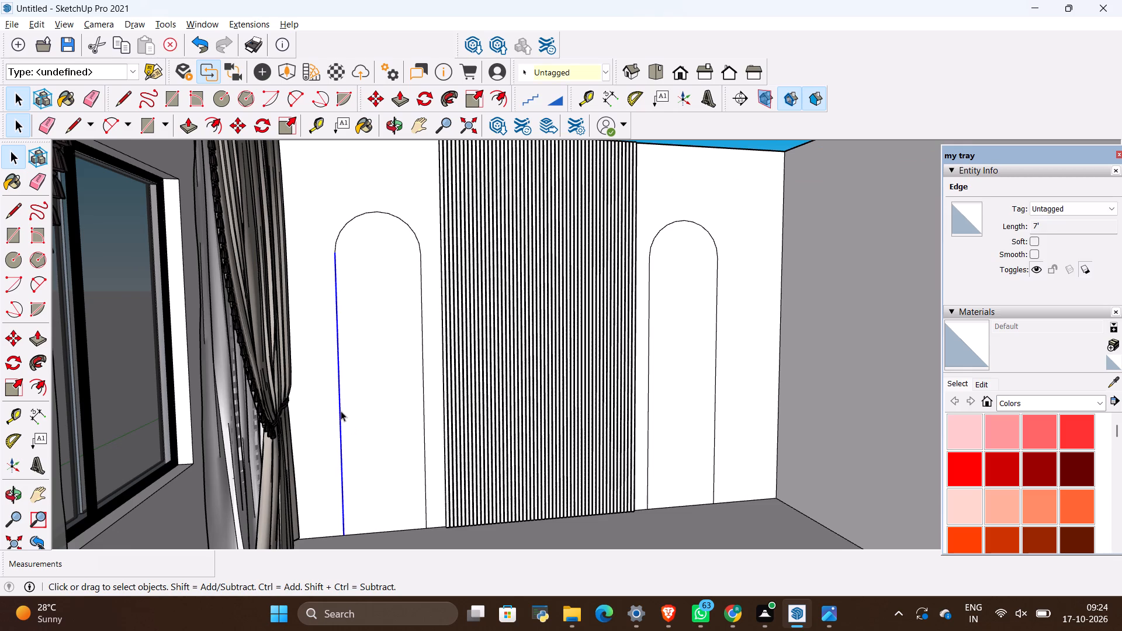
click(330, 403)
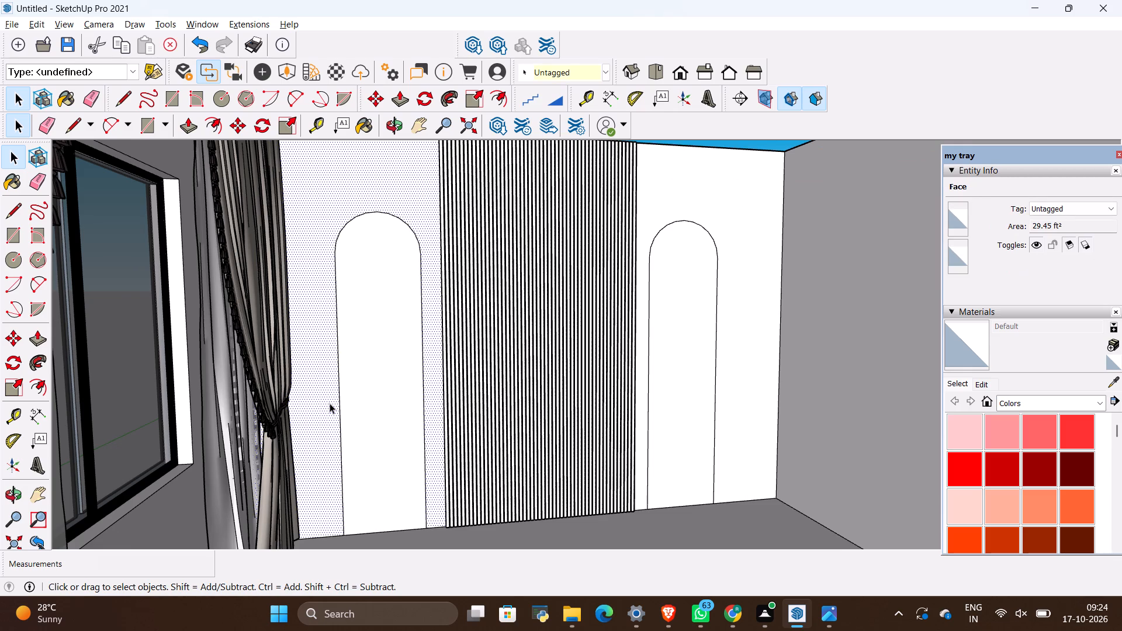
scroll(405, 421, down, 7)
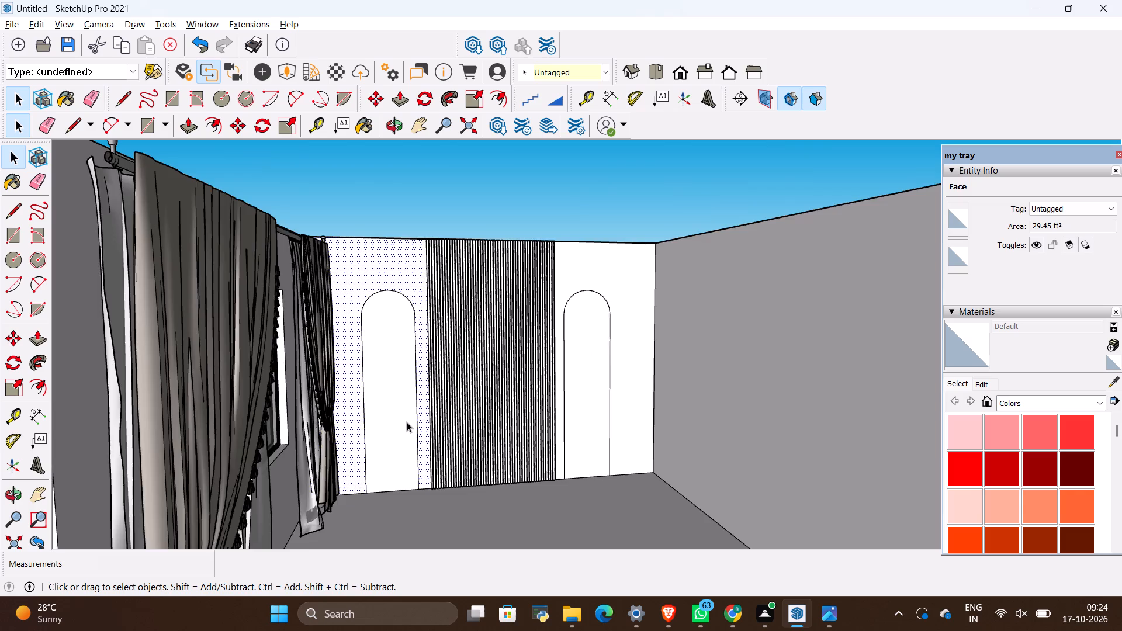
scroll(407, 422, down, 3)
middle_drag(593, 381, 576, 354)
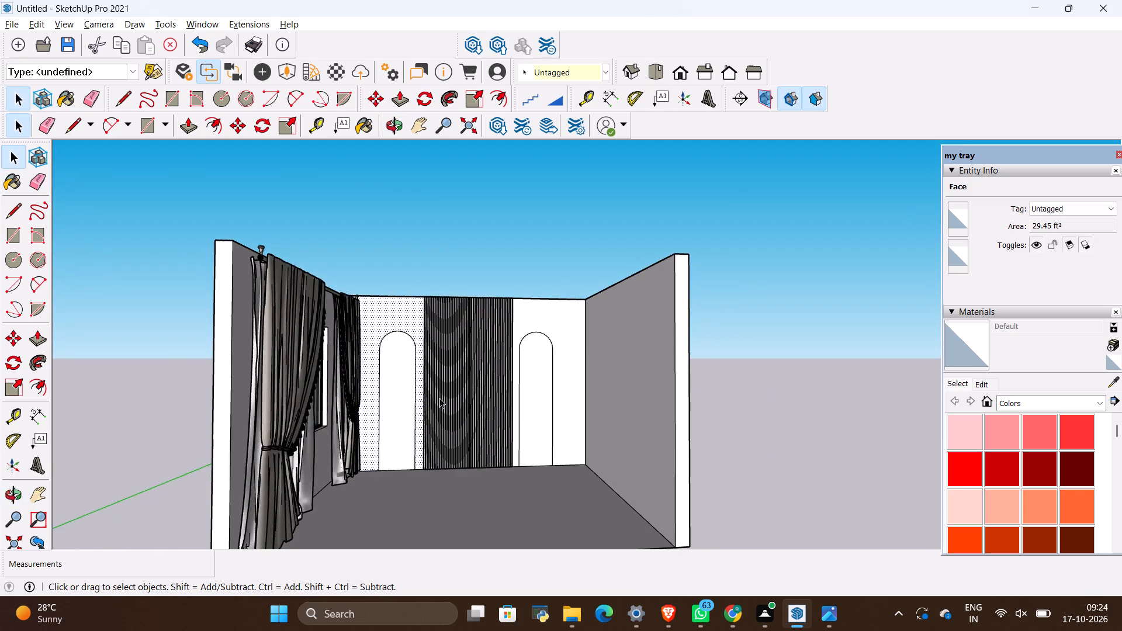
scroll(448, 407, up, 14)
scroll(401, 396, down, 10)
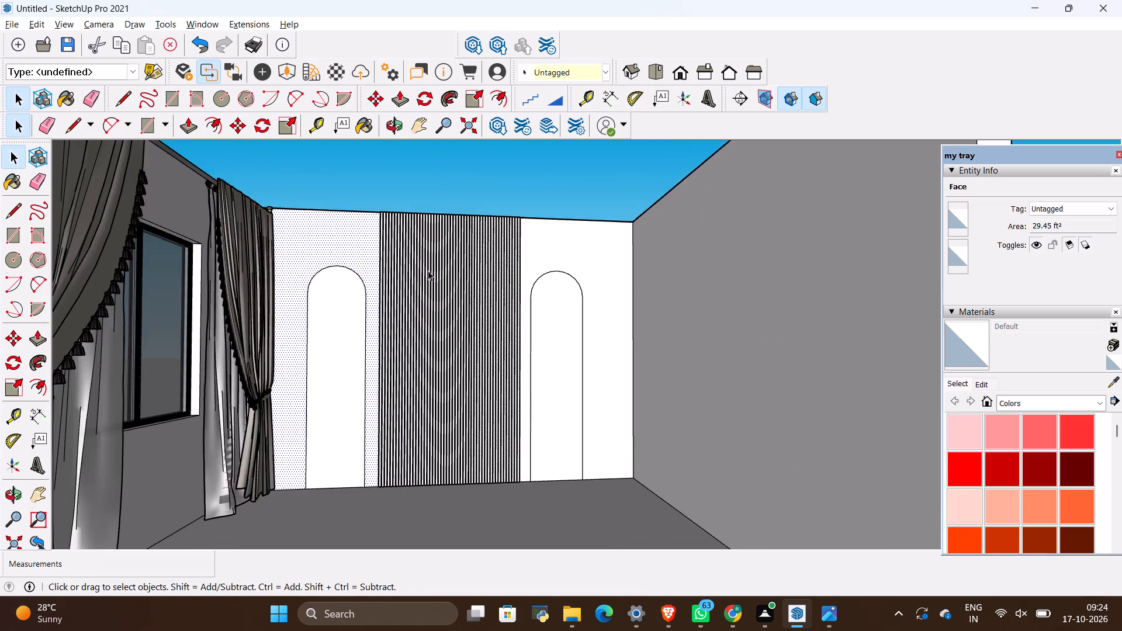
scroll(428, 262, up, 10)
scroll(398, 273, down, 8)
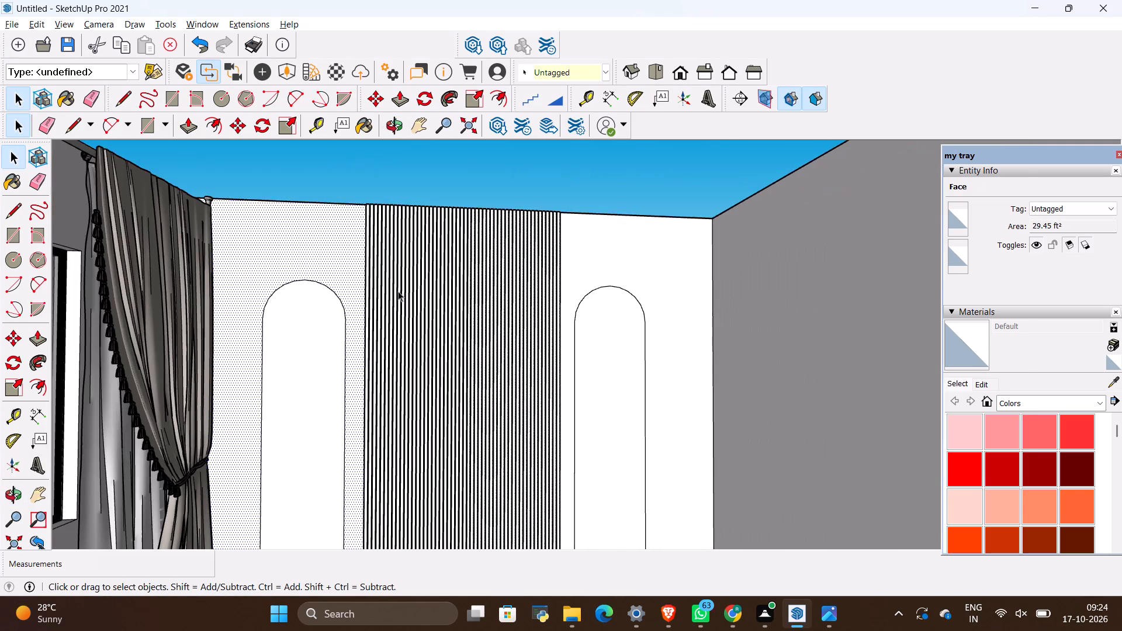
key(alt+Tab)
key(alt+Tab)
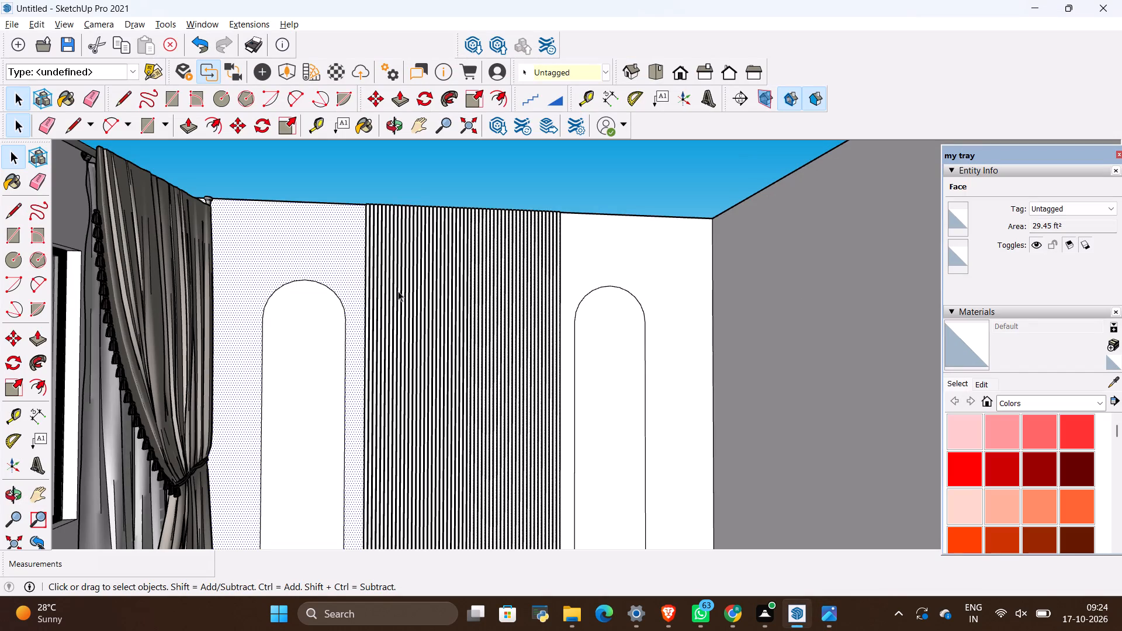
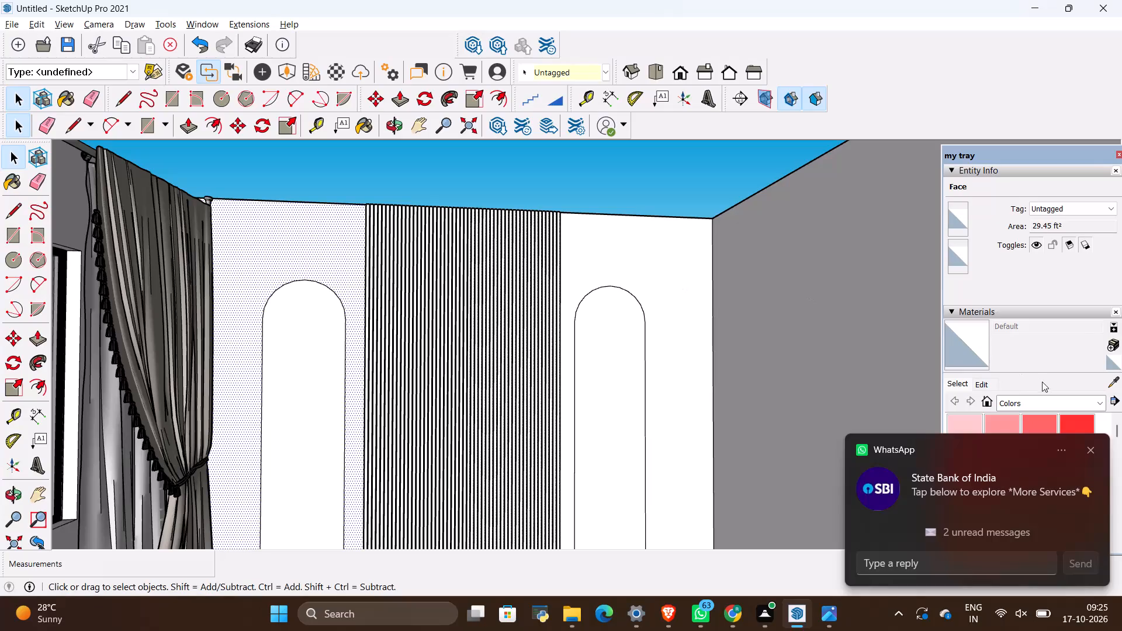
Place a vertical guide 1" inside the left edge of the arched niche beside the curtain.
click(1094, 449)
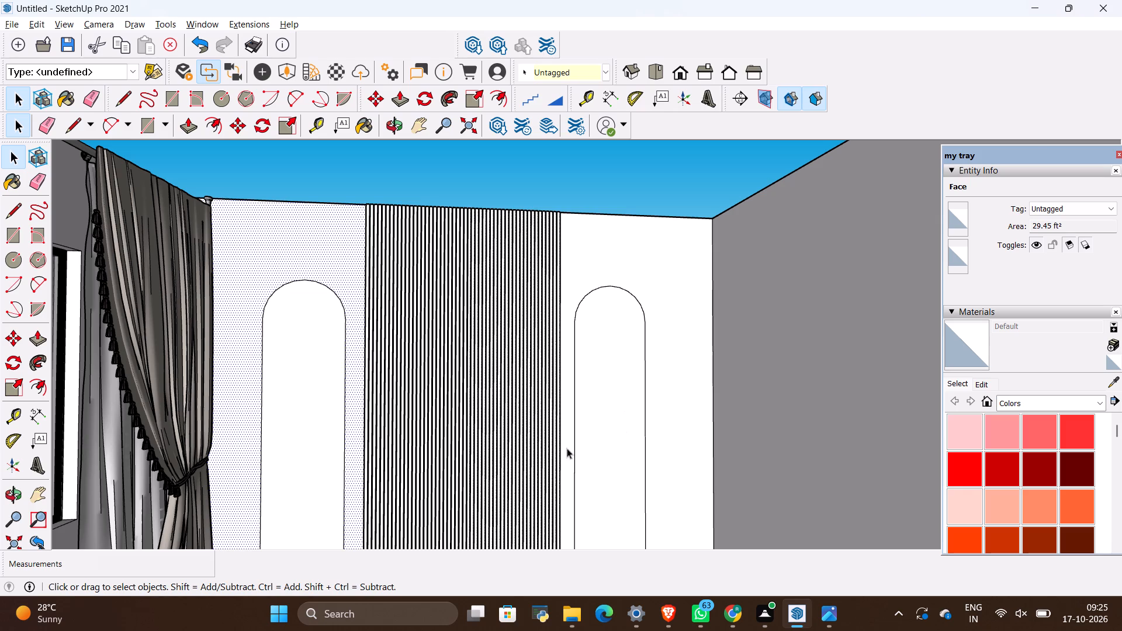
scroll(230, 329, down, 4)
scroll(243, 424, up, 4)
key(alt+Tab)
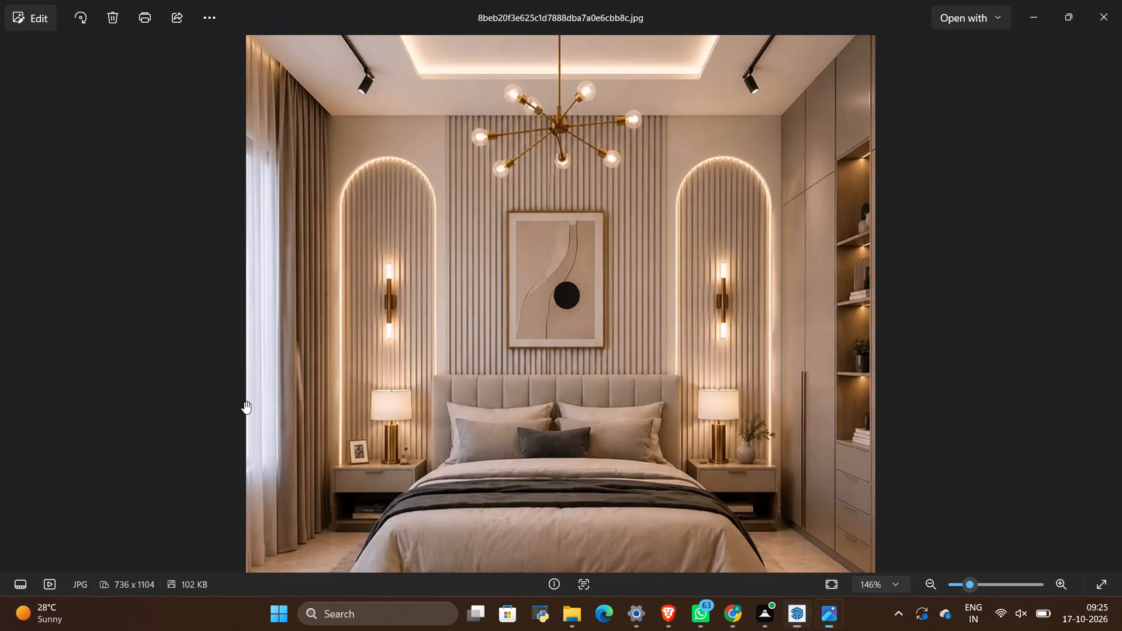
key(alt+Tab)
scroll(265, 264, up, 2)
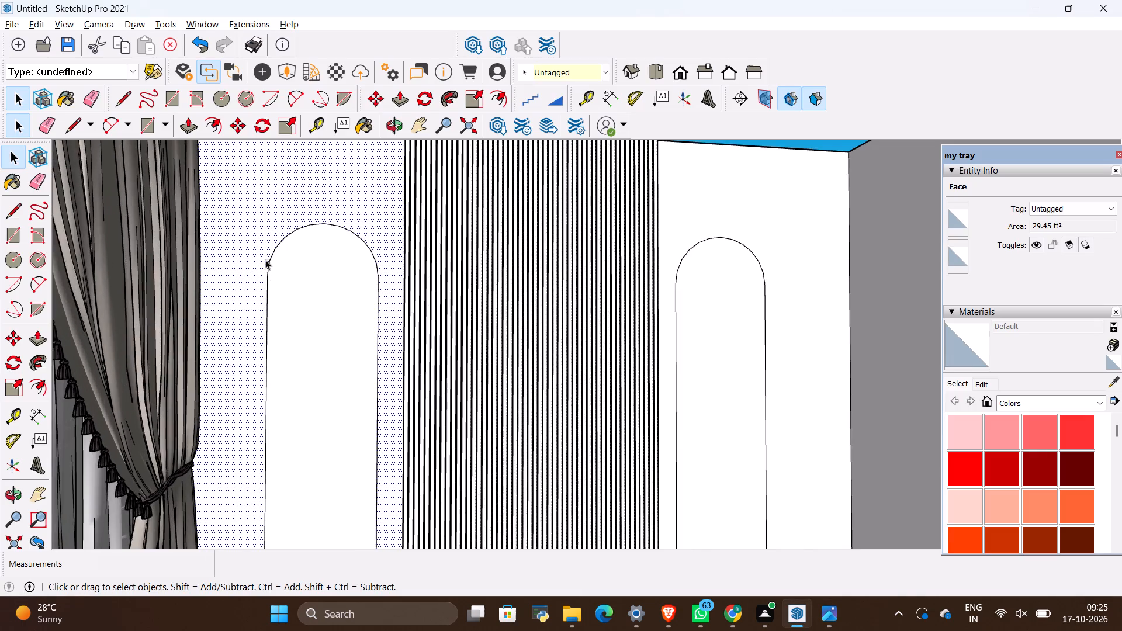
scroll(265, 259, up, 3)
scroll(288, 210, down, 4)
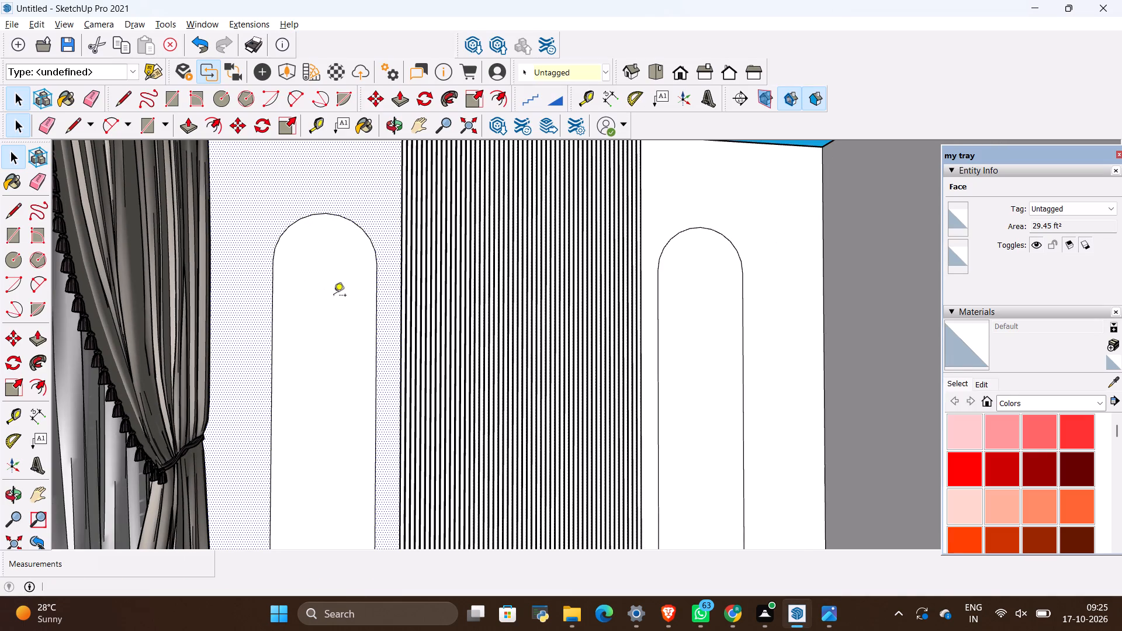
key(t)
click(275, 295)
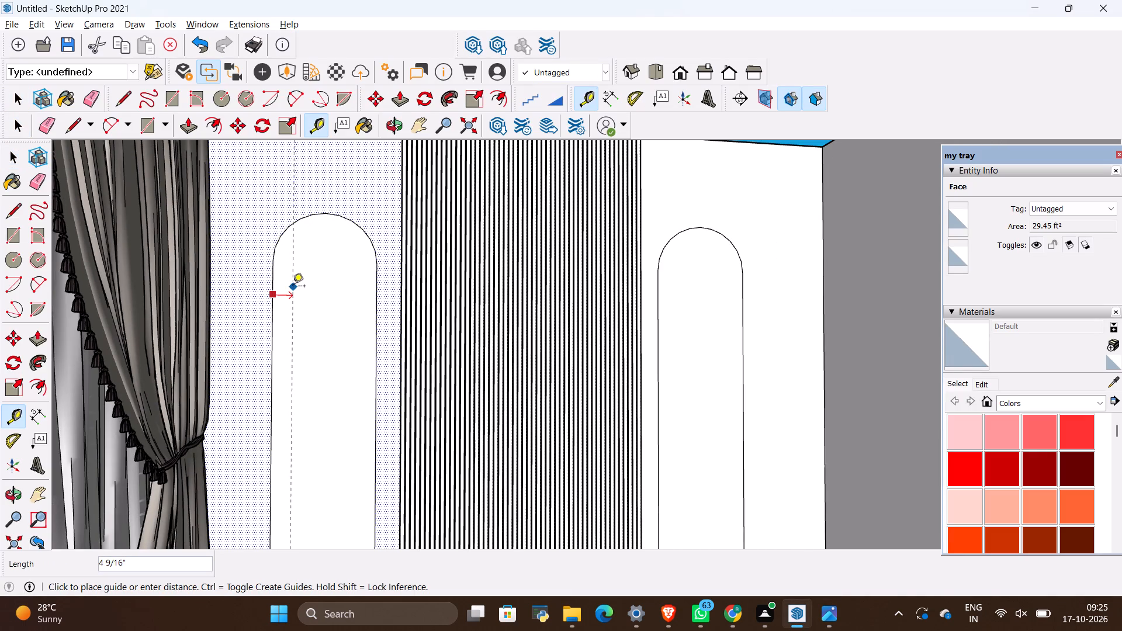
key(BackSpace)
text(1")
key(Return)
Place a second vertical guide 0.2" further inward from the first guide in the niche beside the curtain.
scroll(278, 290, up, 8)
scroll(275, 221, up, 2)
key(space)
scroll(282, 255, up, 3)
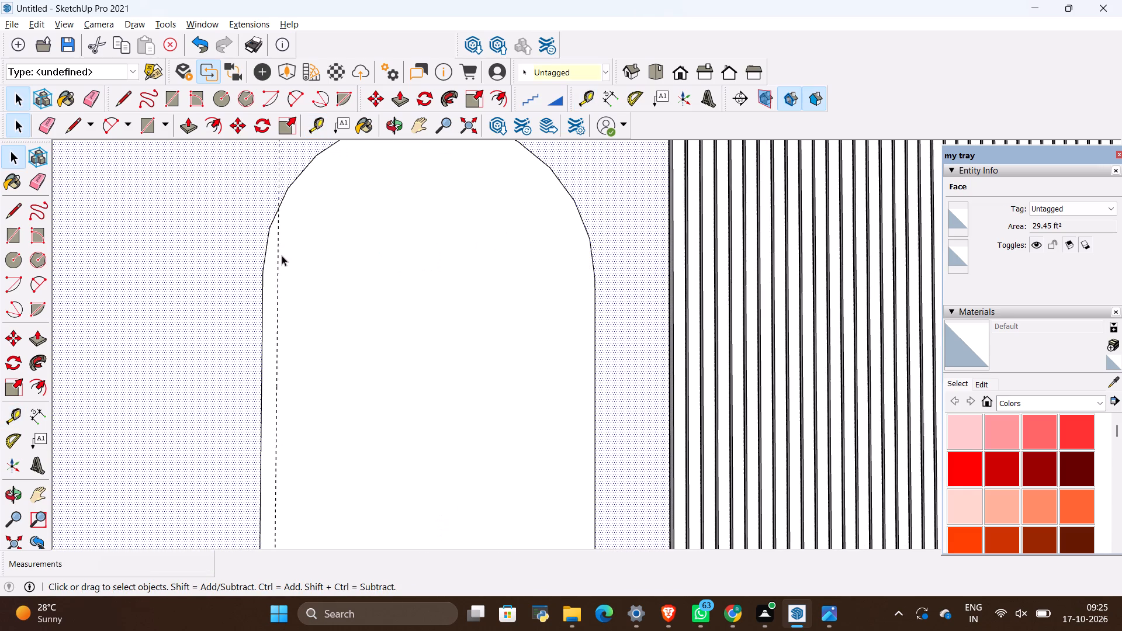
click(276, 249)
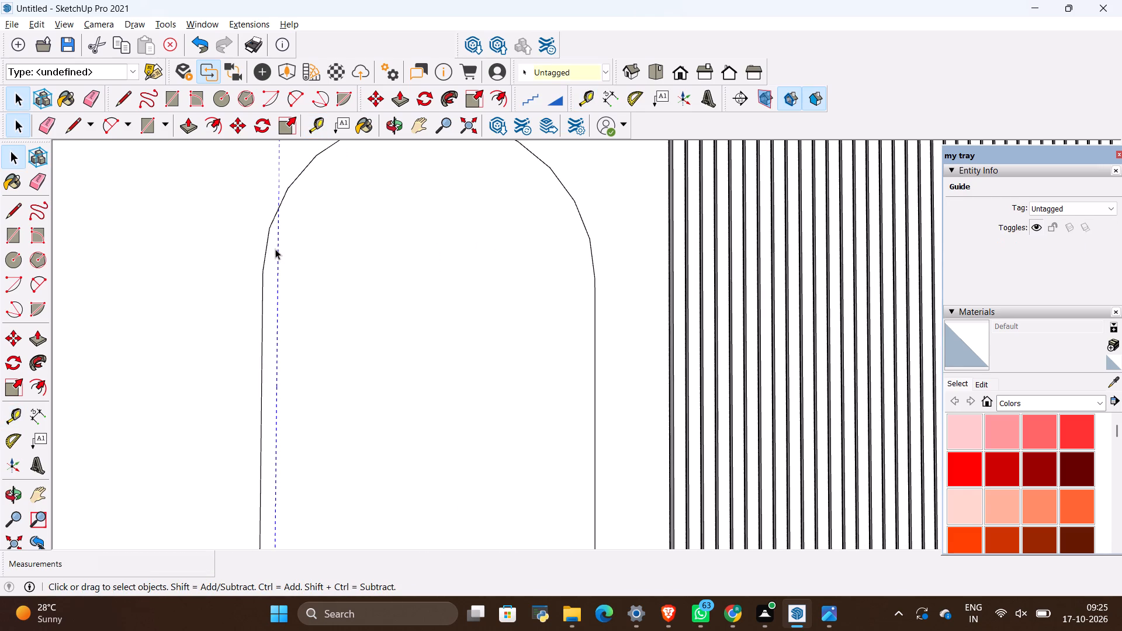
key(t)
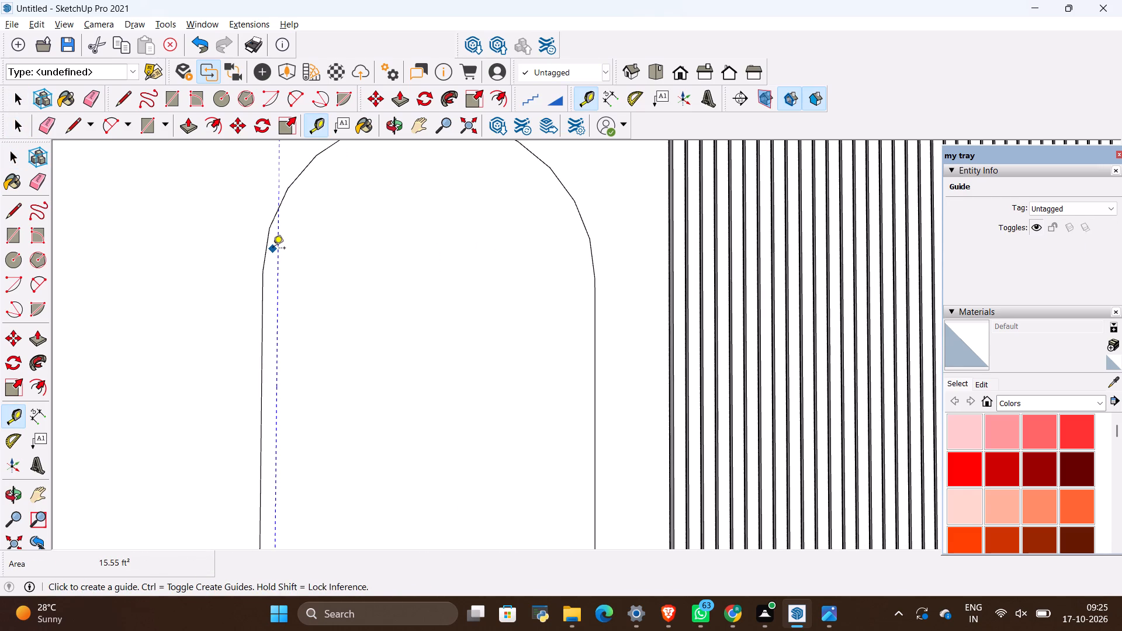
click(273, 249)
key(Escape)
click(278, 240)
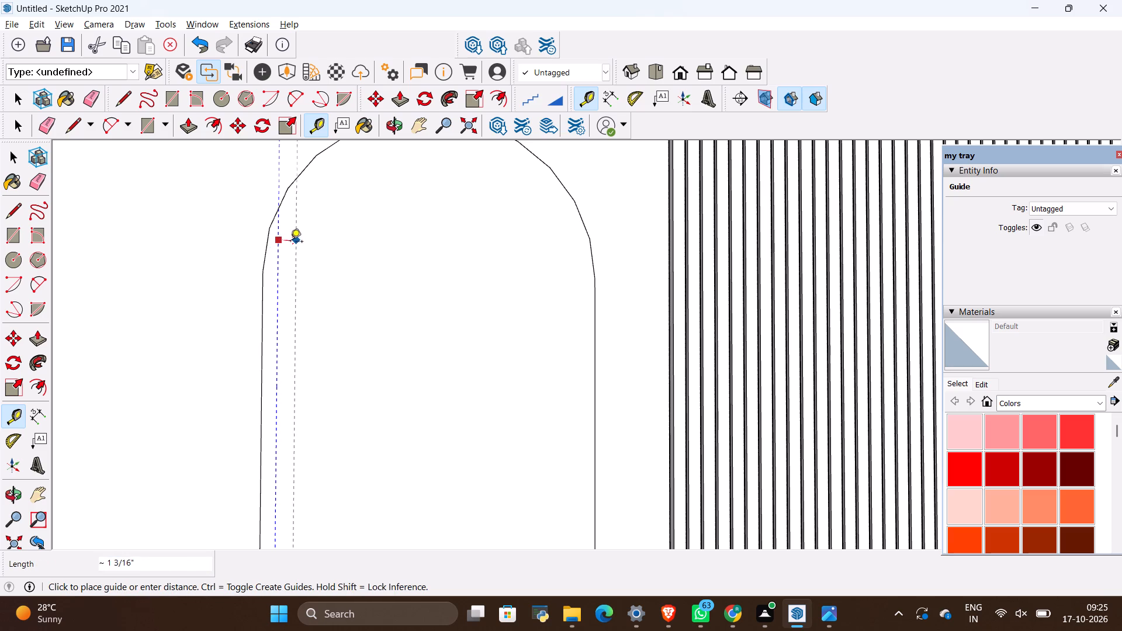
key(BackSpace)
text(.2")
key(Return)
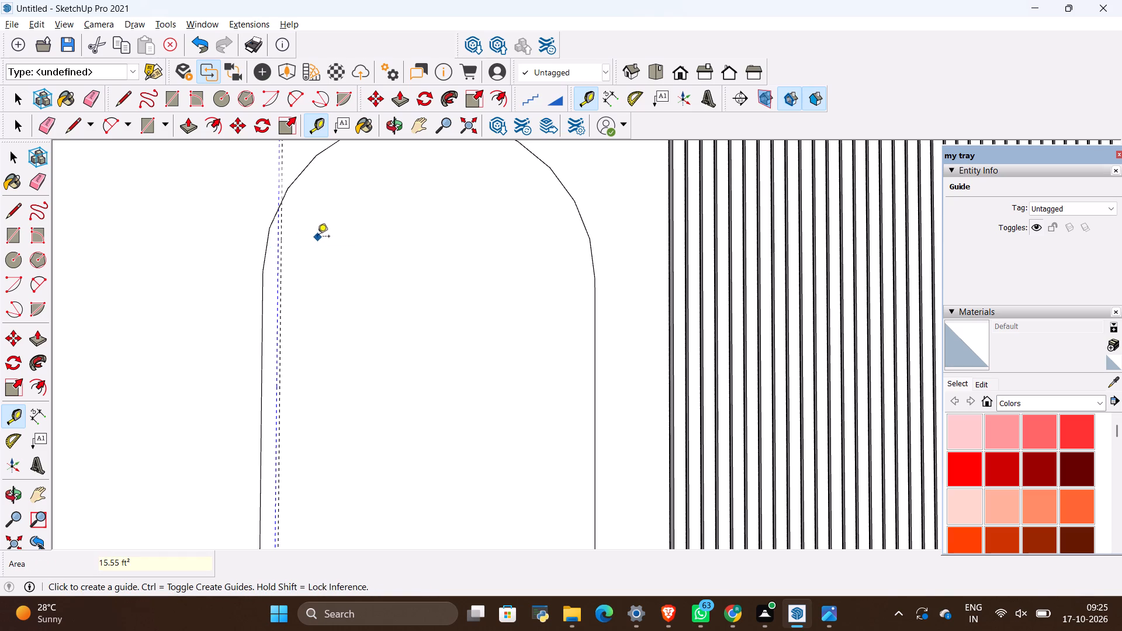
scroll(316, 280, down, 4)
scroll(296, 194, up, 7)
key(space)
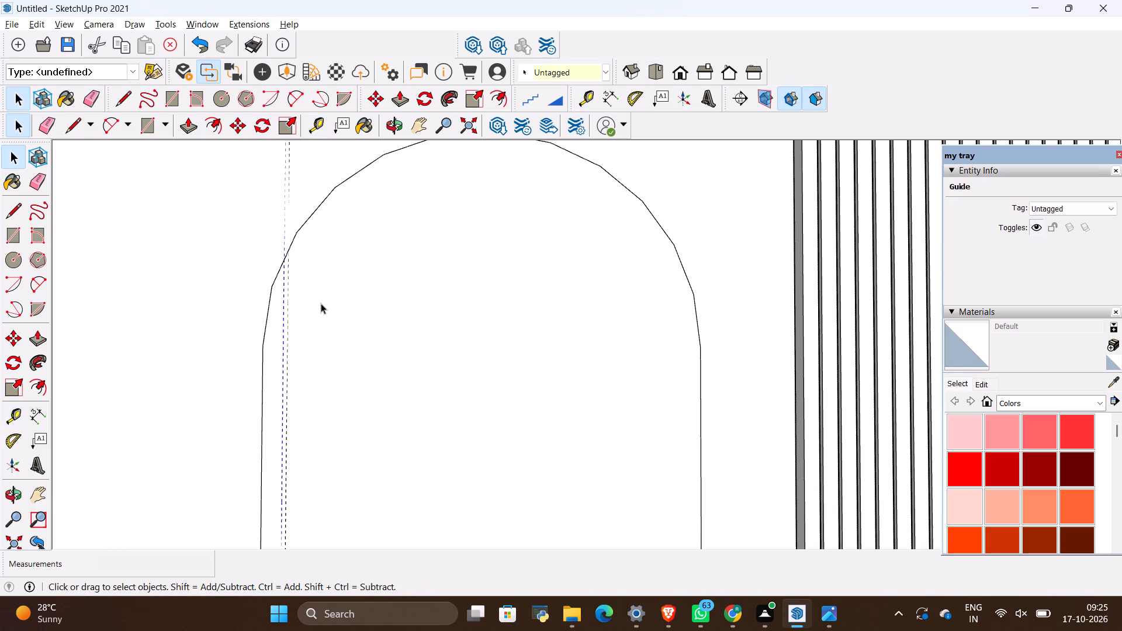
Smooth the curved top of the niche beside the curtain by setting its arc to 120 segments.
scroll(321, 303, down, 5)
middle_drag(266, 397, 262, 402)
key(space)
click(255, 364)
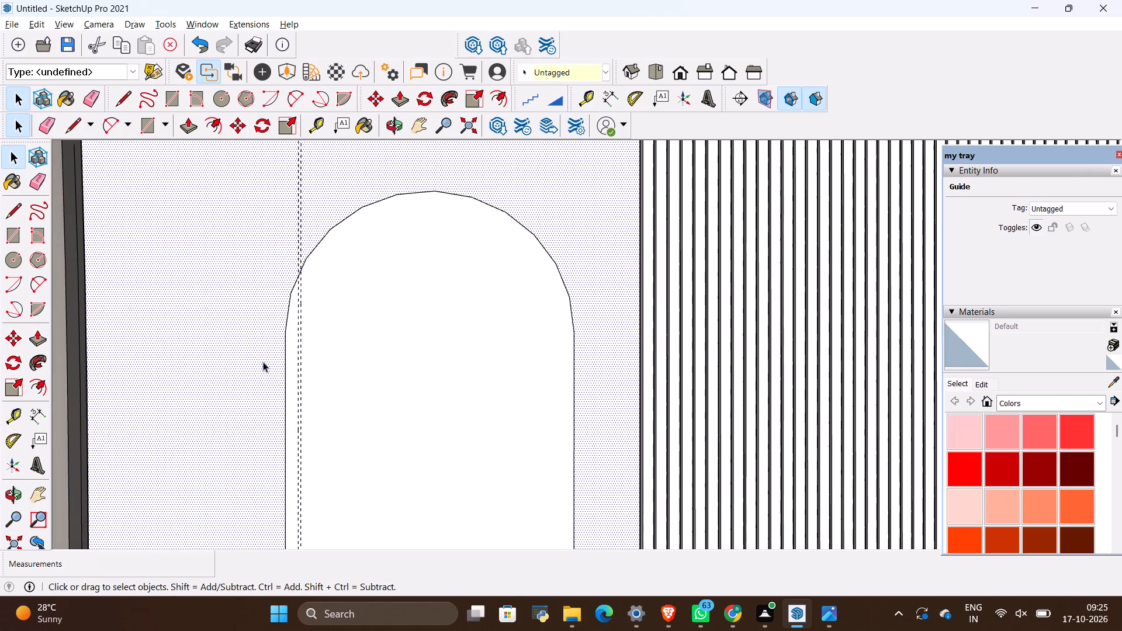
scroll(354, 342, down, 6)
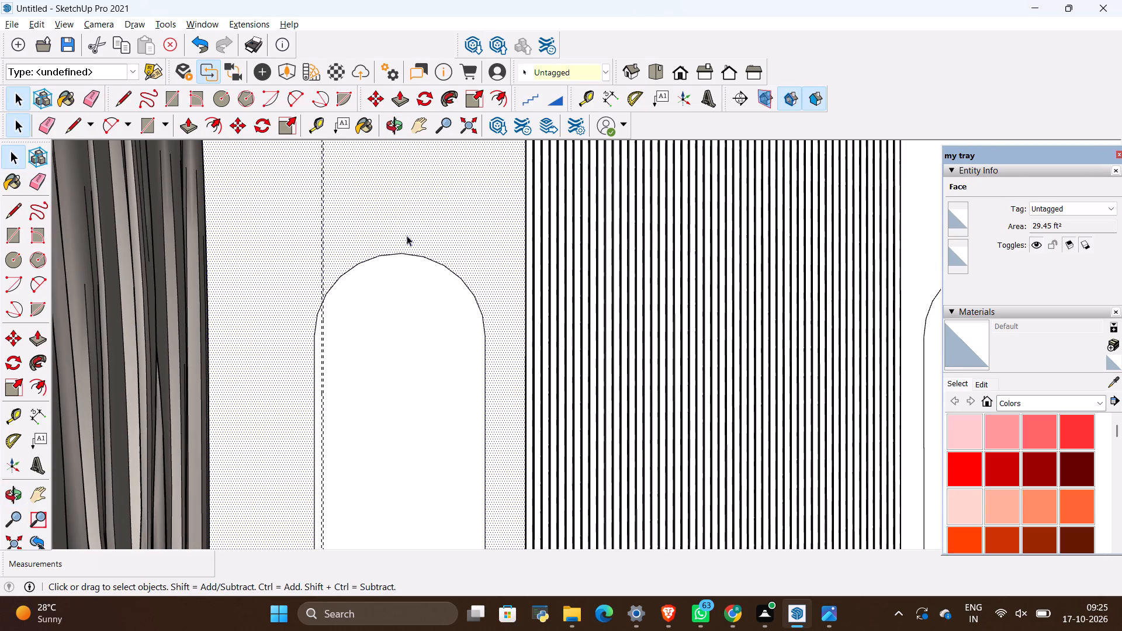
scroll(407, 235, down, 13)
scroll(422, 169, down, 2)
middle_drag(422, 169, 426, 275)
scroll(280, 197, up, 6)
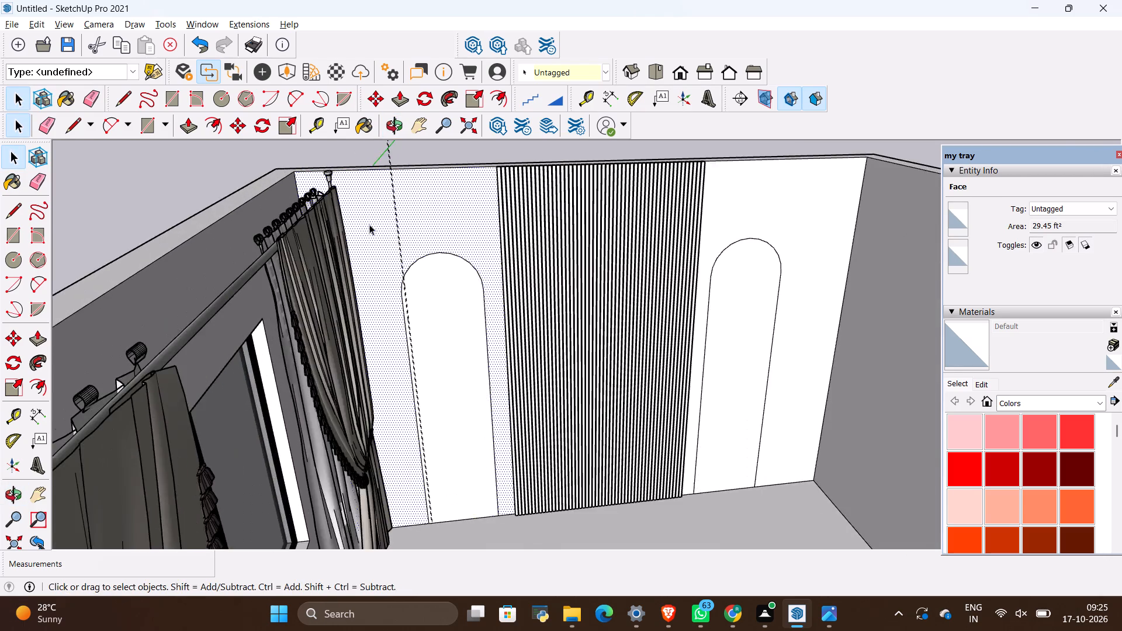
scroll(369, 224, up, 2)
scroll(425, 311, up, 20)
scroll(407, 323, up, 2)
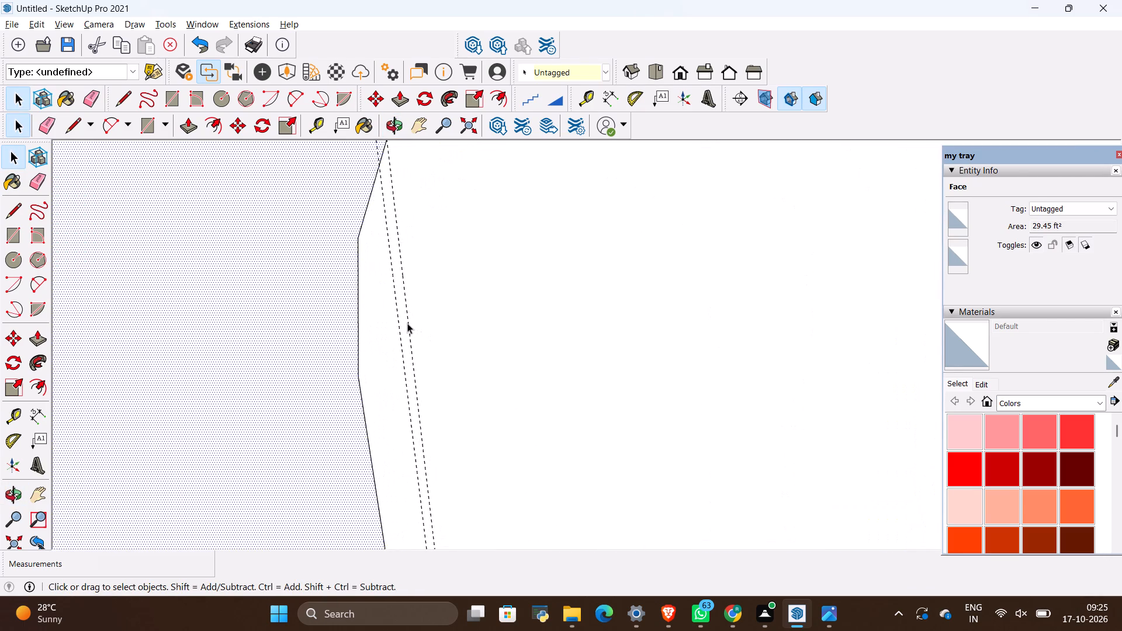
scroll(407, 323, down, 16)
key(space)
click(477, 213)
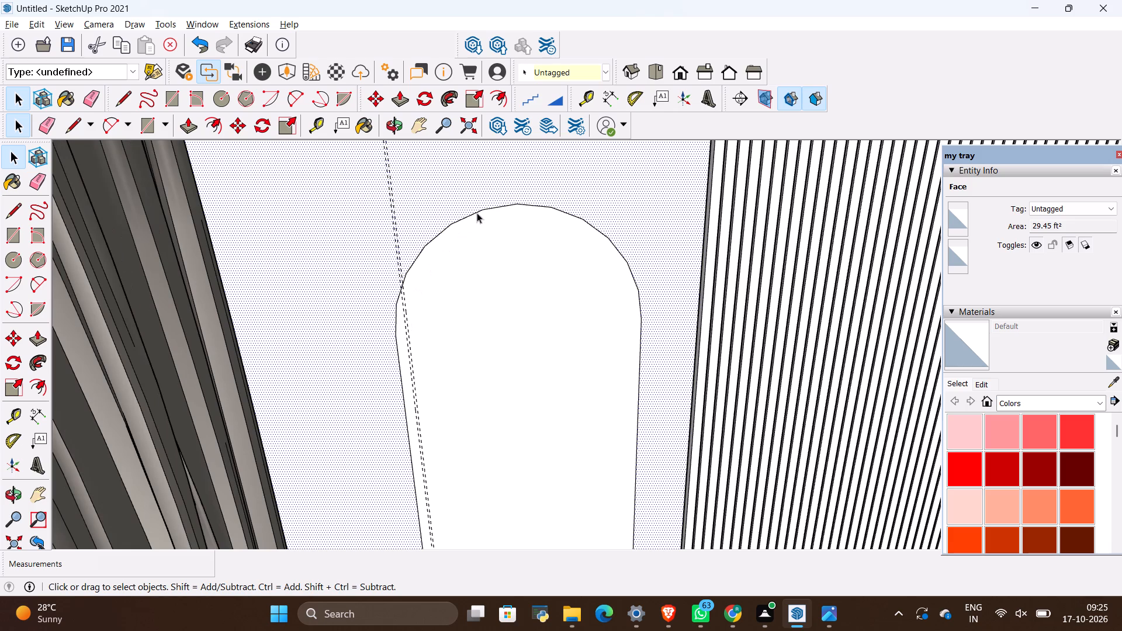
right_click(477, 213)
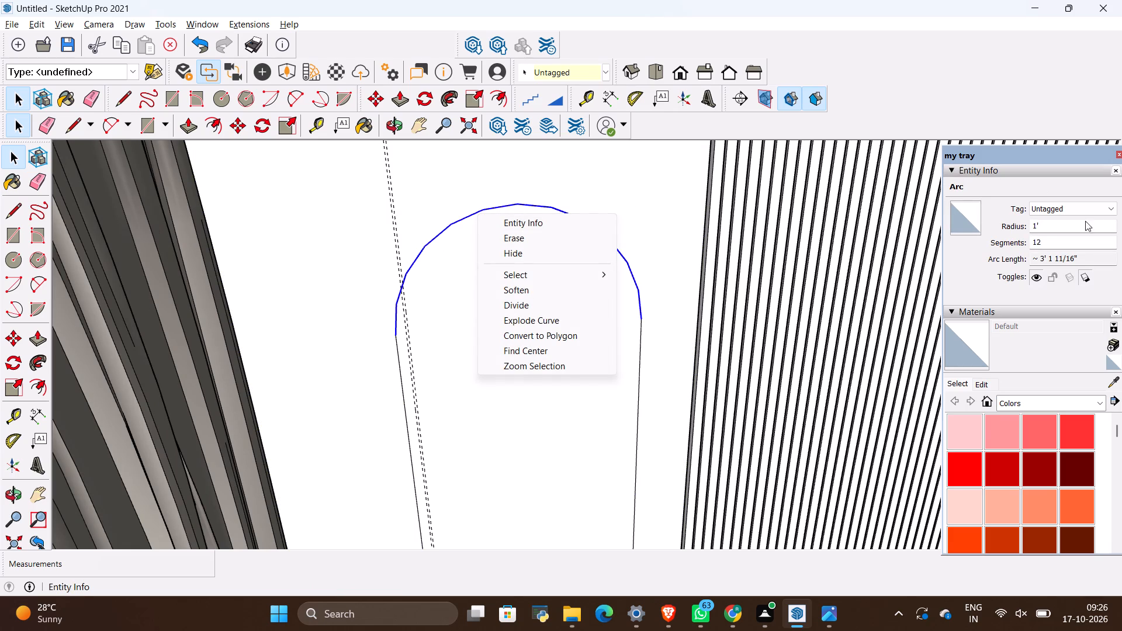
click(1051, 238)
key(0)
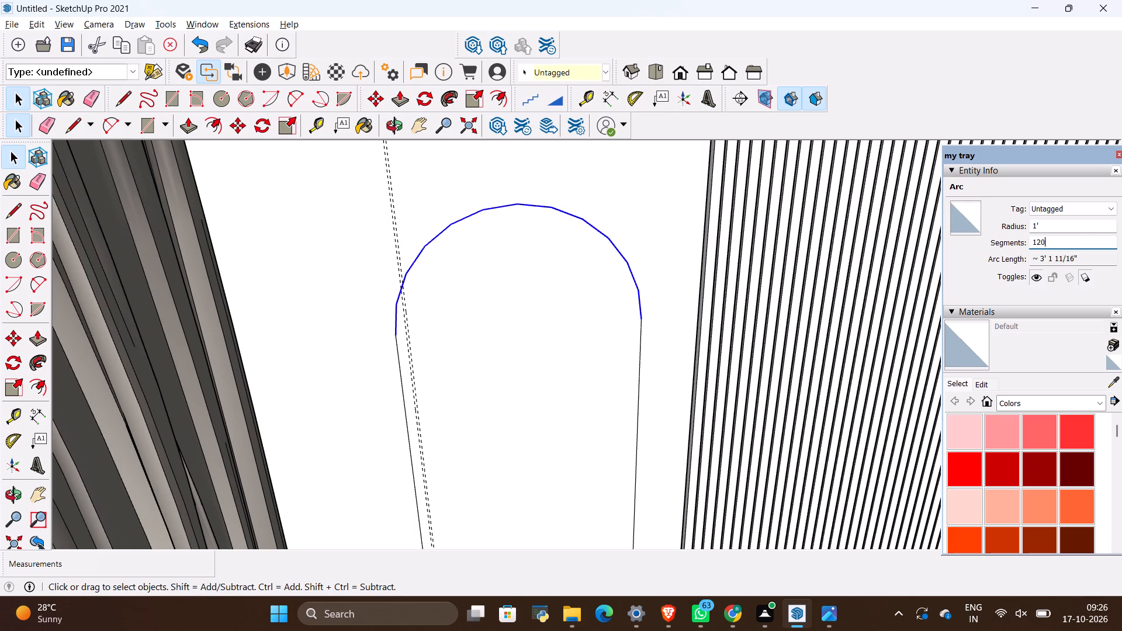
key(Return)
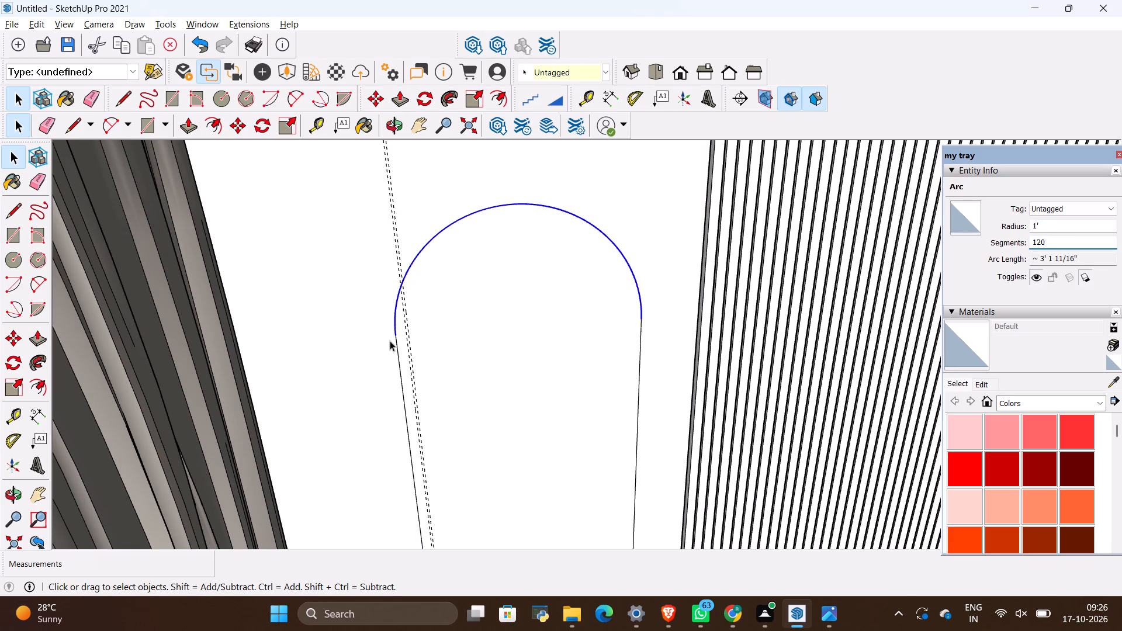
key(space)
click(542, 321)
Place a third vertical guide 1" inward from the second guide in the niche beside the curtain.
scroll(489, 245, down, 3)
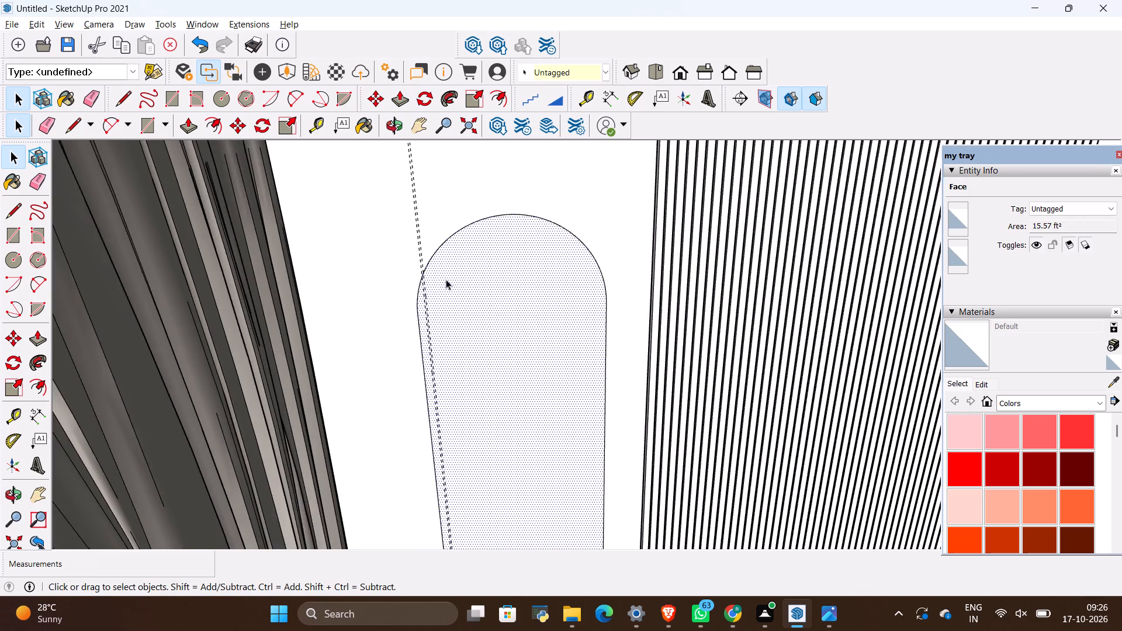
scroll(446, 279, up, 8)
scroll(402, 300, up, 3)
scroll(389, 240, down, 10)
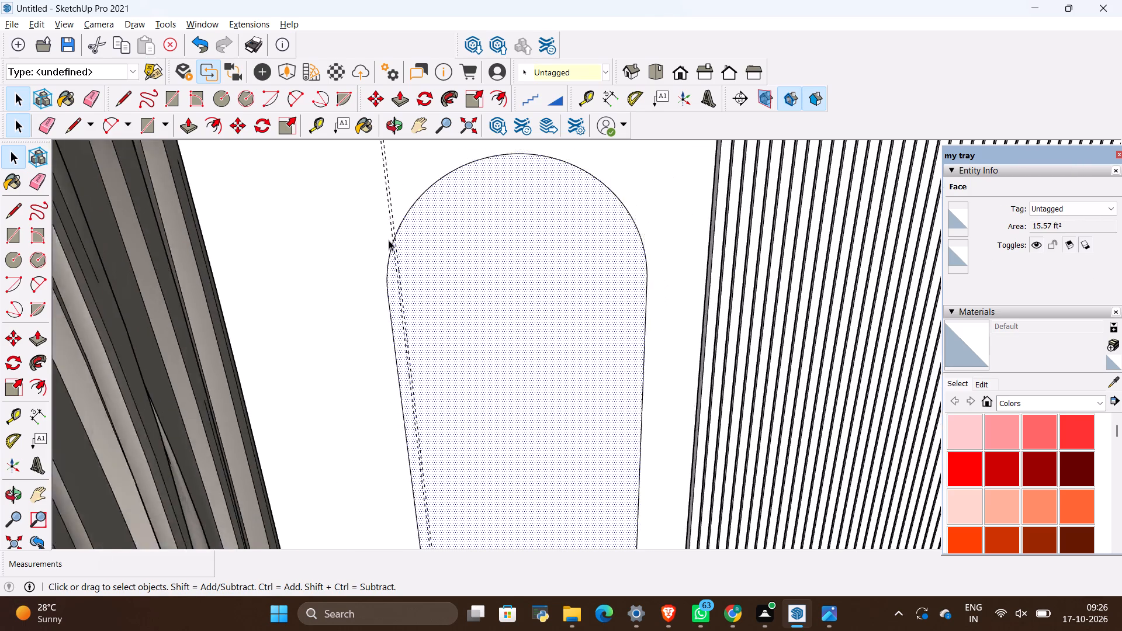
scroll(419, 145, up, 7)
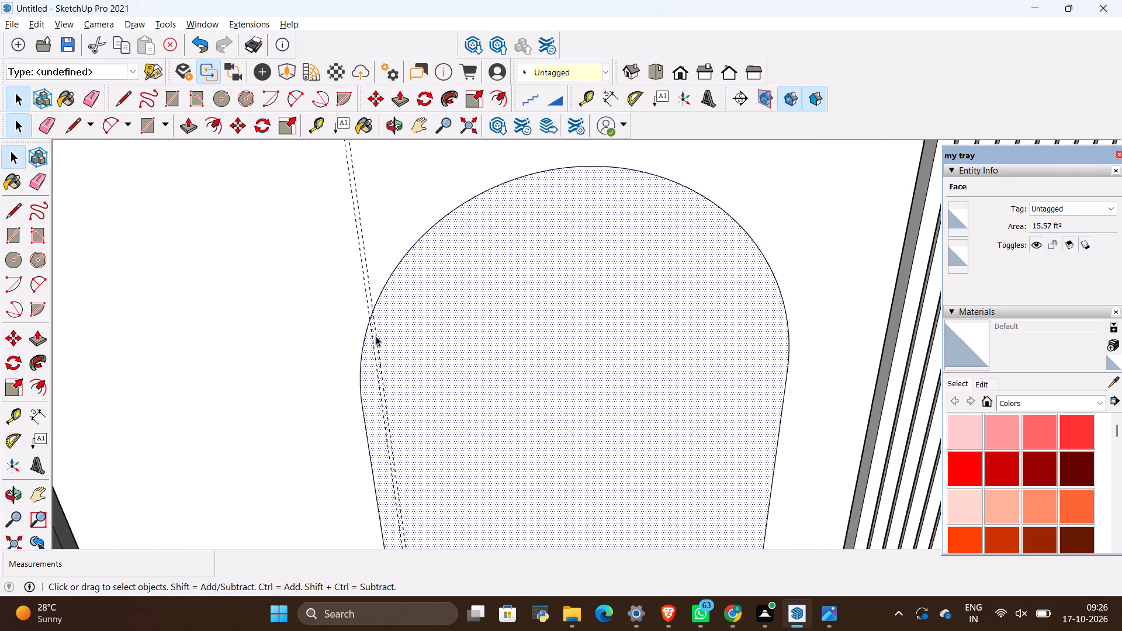
click(376, 337)
scroll(372, 341, up, 6)
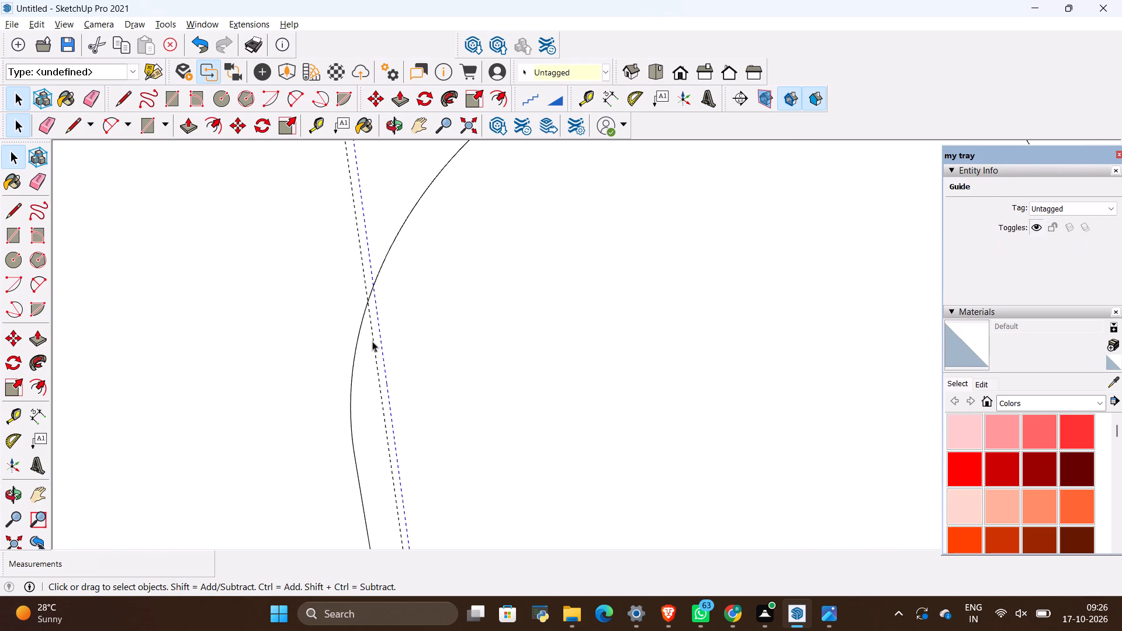
key(t)
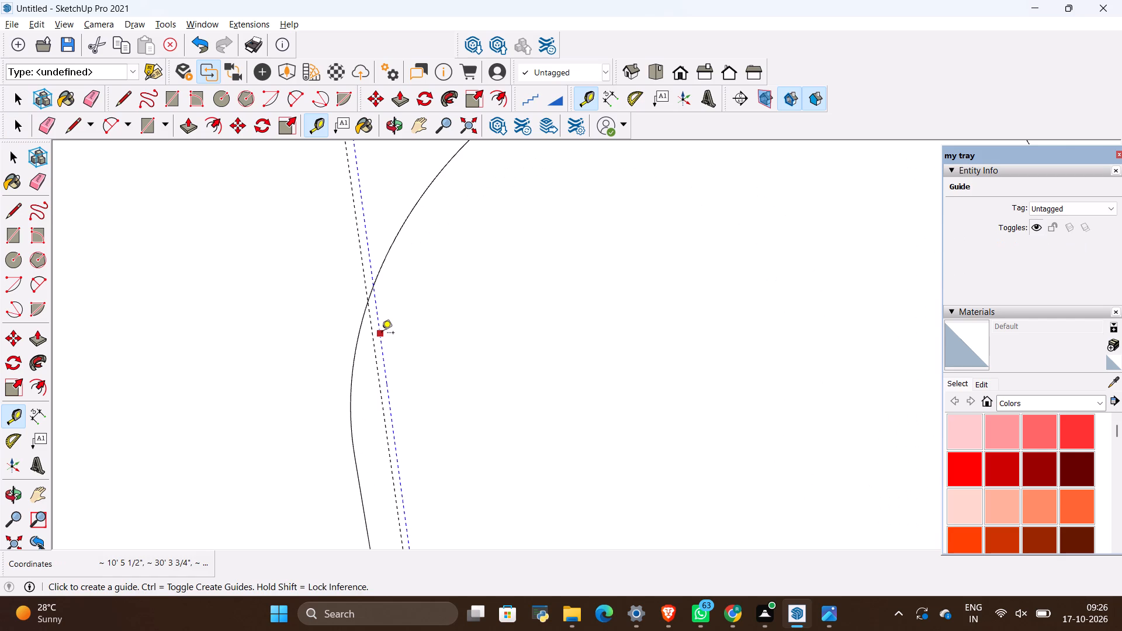
click(382, 334)
key(BackSpace)
text(1")
key(Return)
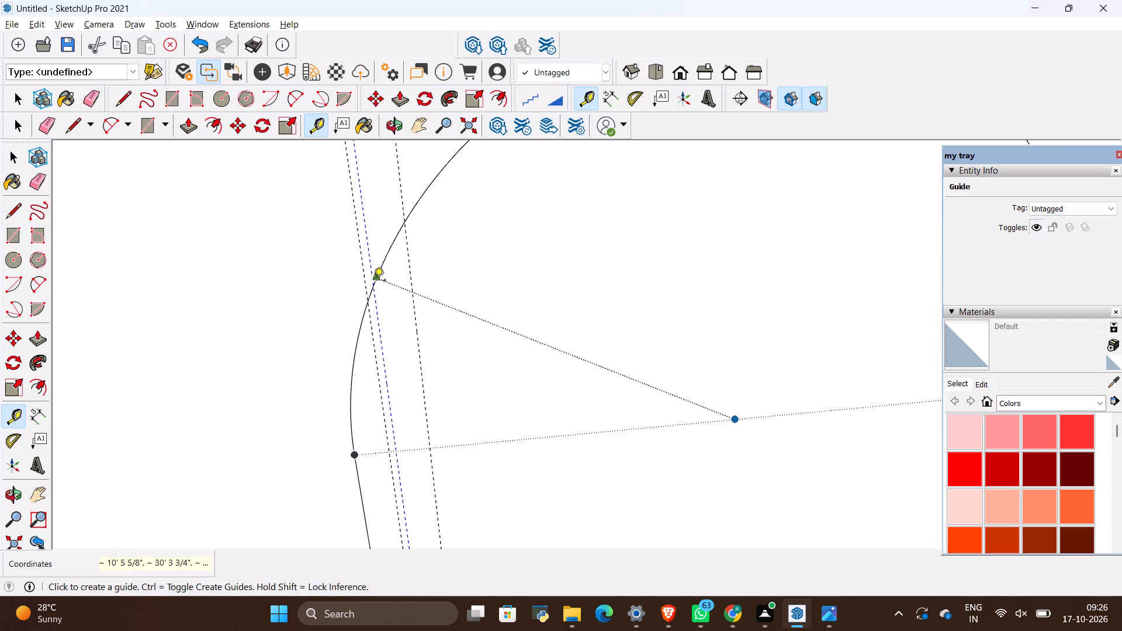
Place a fourth vertical guide 0.2" inward from the third guide to mark the second groove.
click(413, 289)
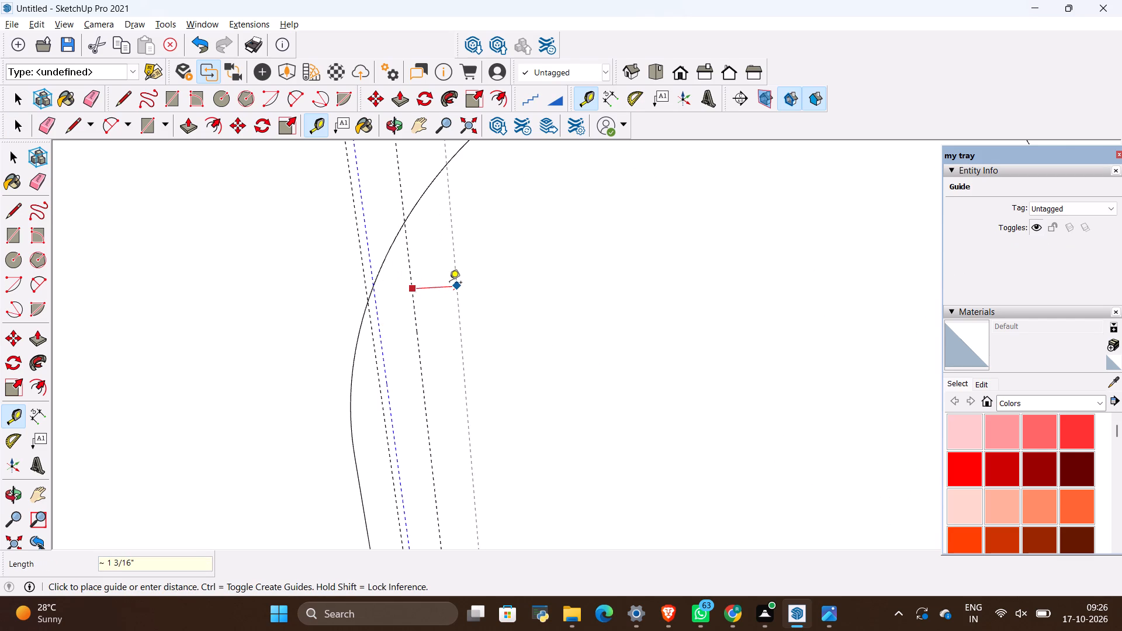
key(BackSpace)
text(1.)
key(BackSpace)
key(BackSpace)
text(.2")
key(Return)
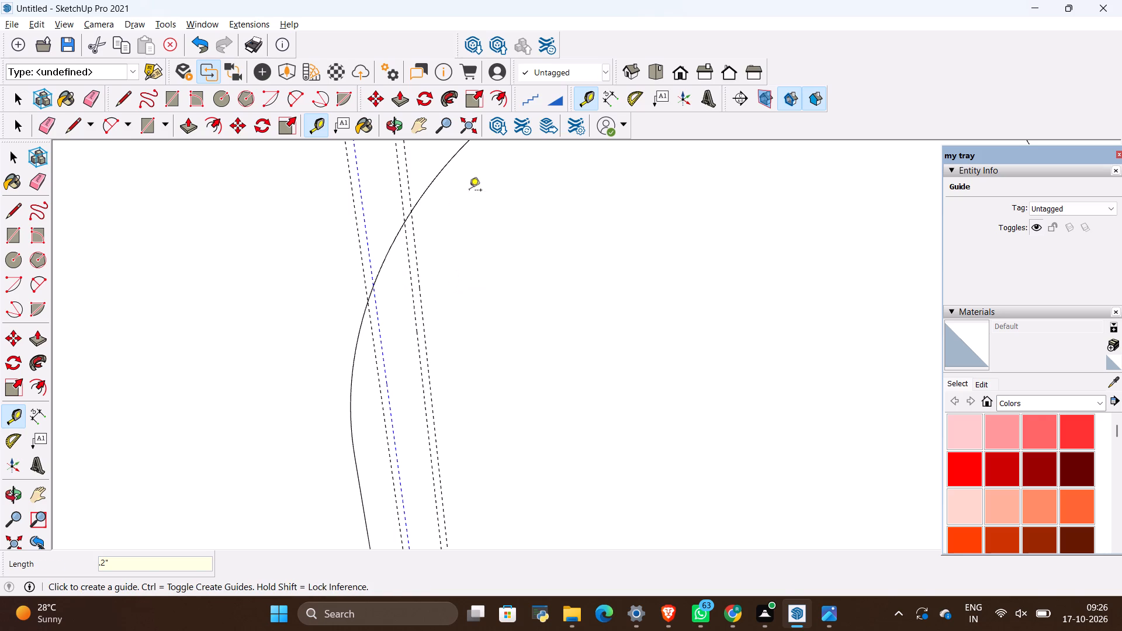
key(space)
click(449, 331)
Copy the four vertical groove guides about 1 3/8" inward in the niche beside the curtain, aligning onto the second pair.
scroll(369, 292, down, 12)
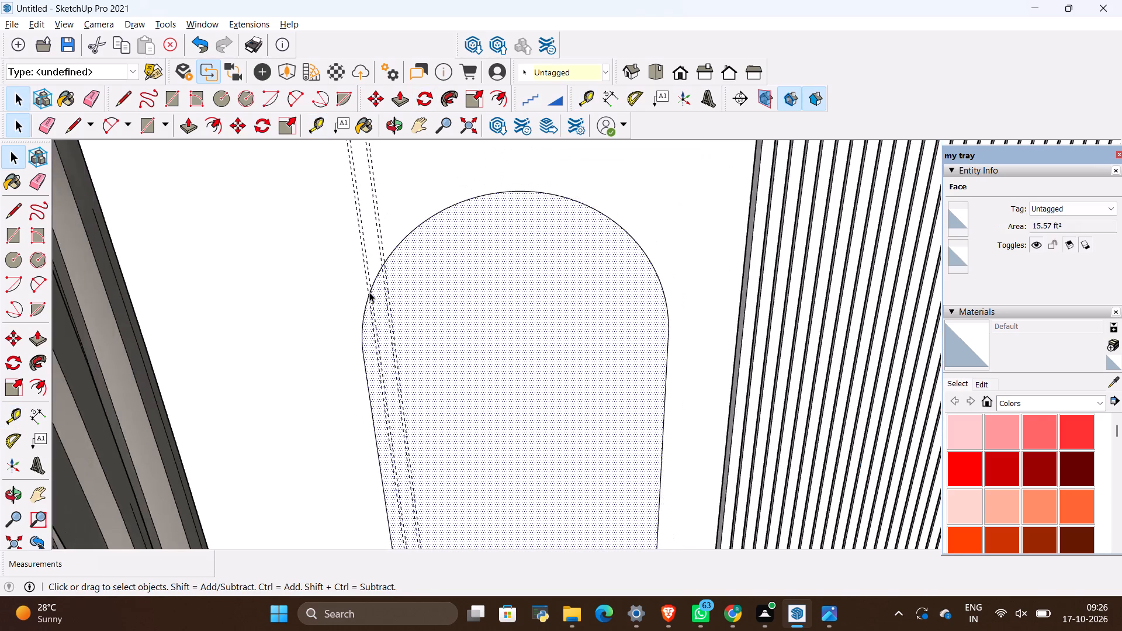
scroll(380, 285, up, 9)
click(357, 346)
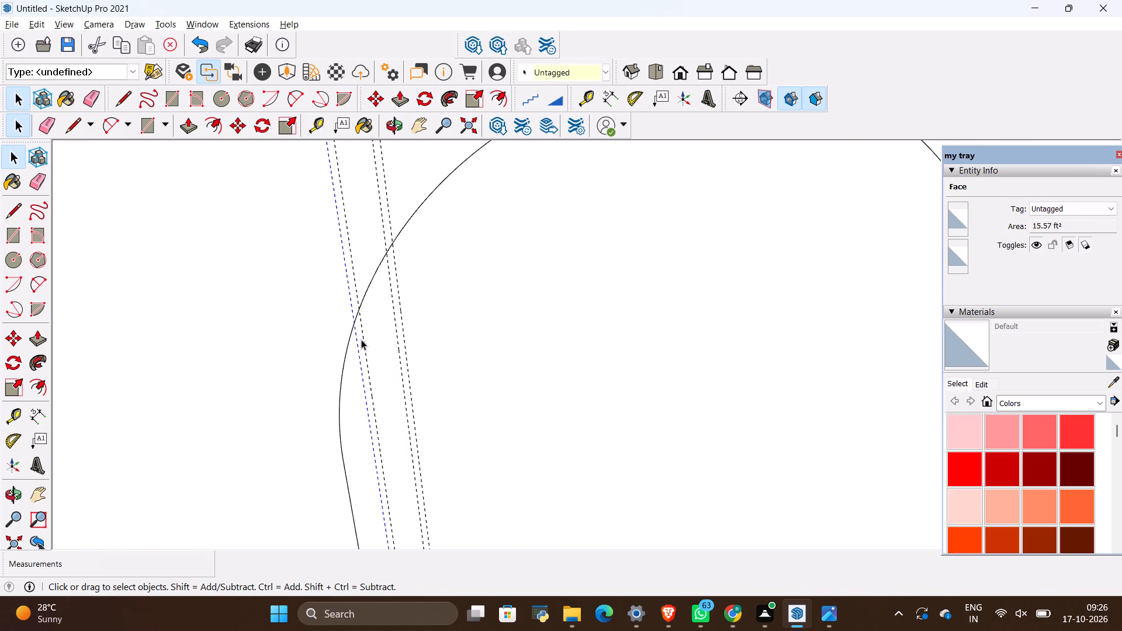
ctrl+click(363, 332)
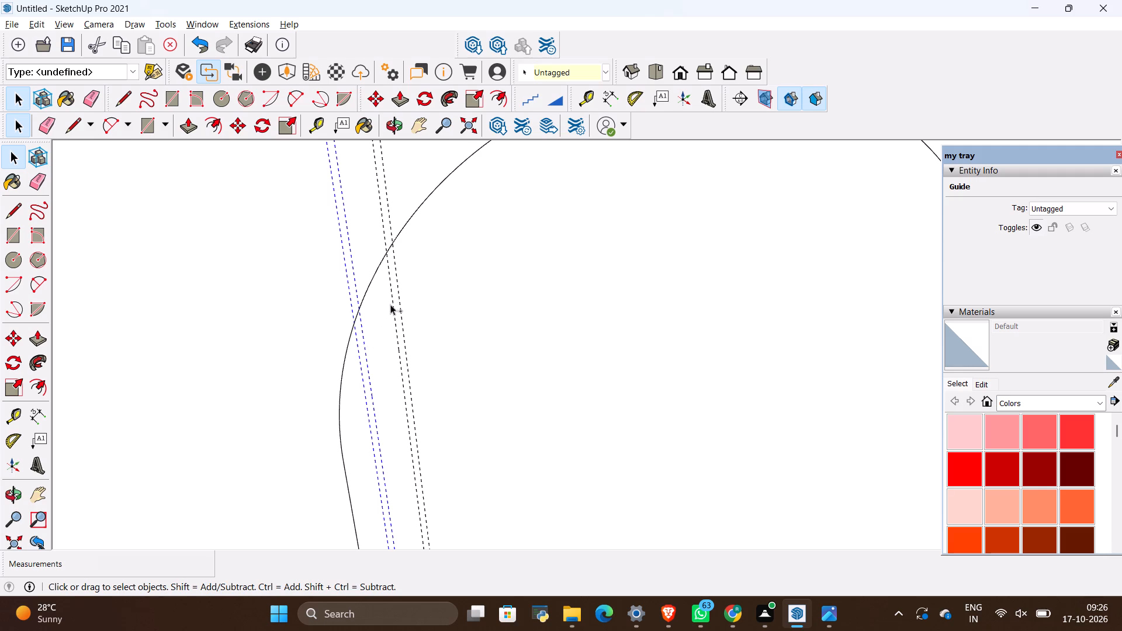
ctrl+click(393, 301)
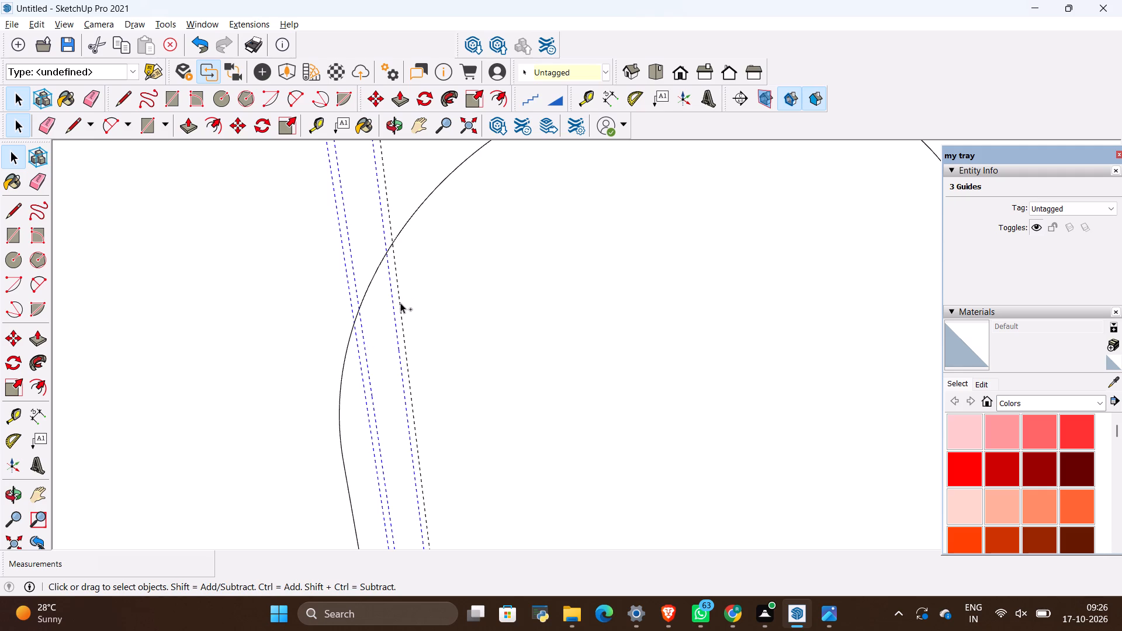
ctrl+click(400, 303)
key(m)
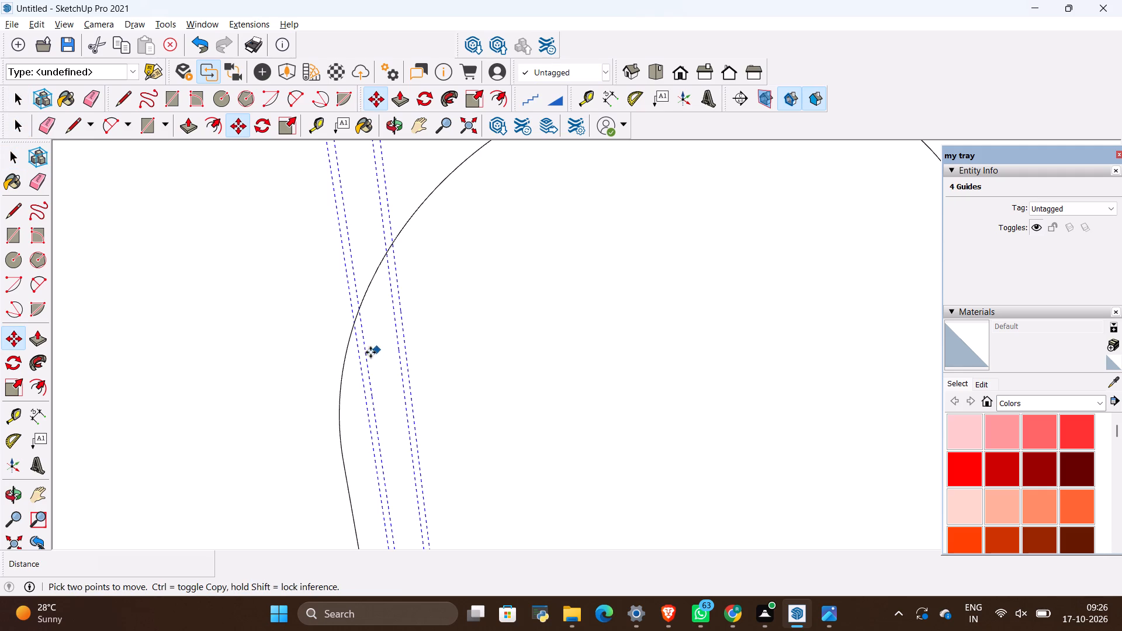
ctrl+click(359, 359)
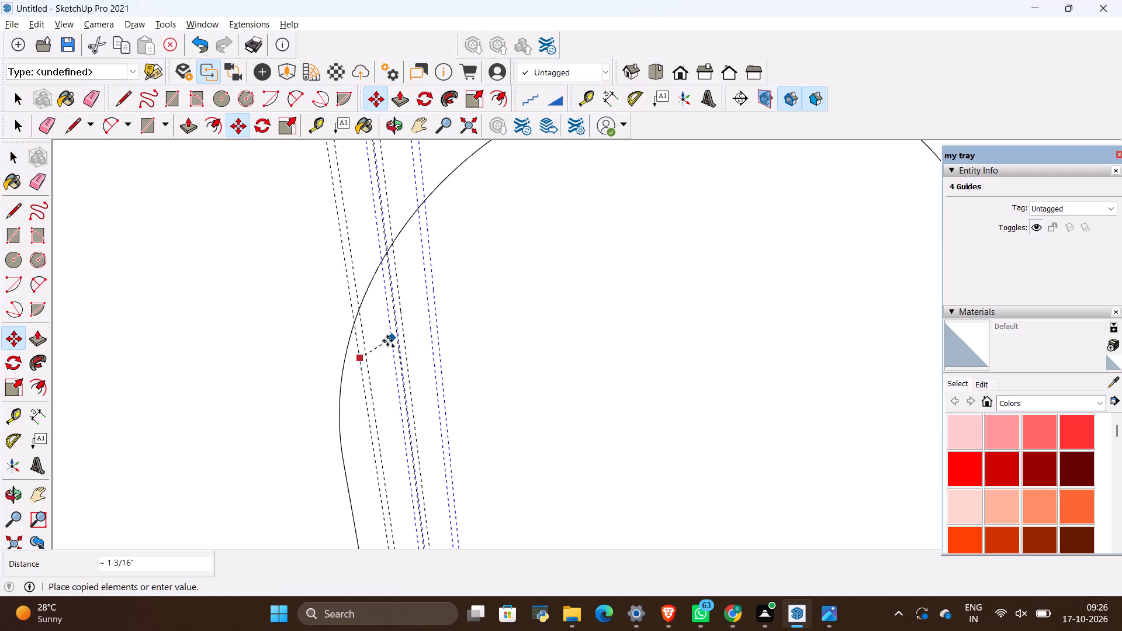
click(396, 335)
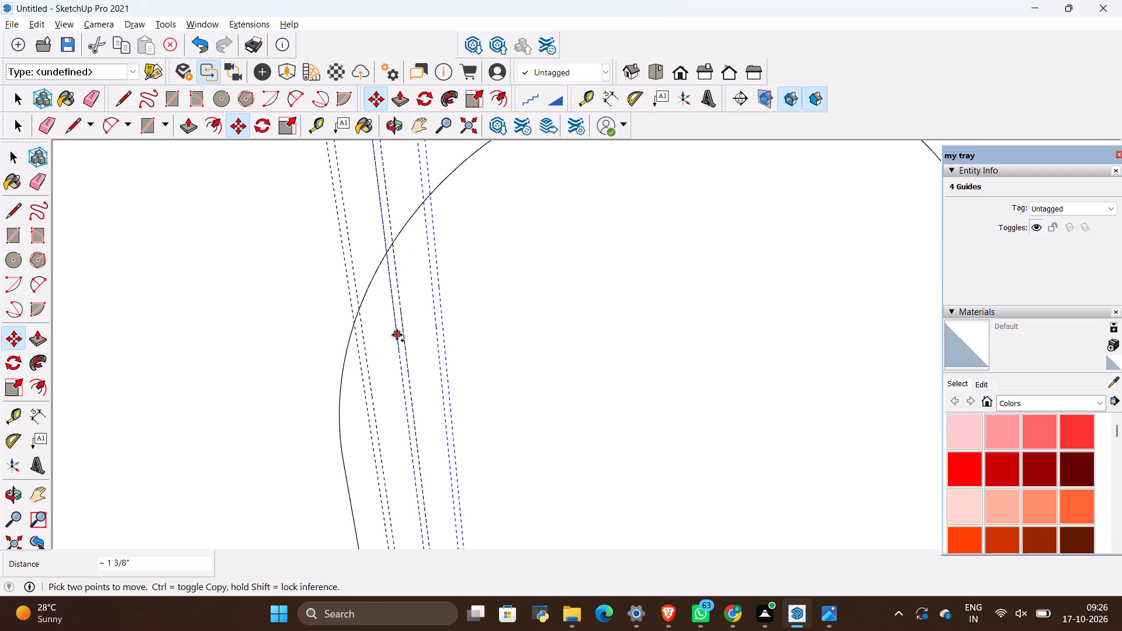
Copy the four-guide set five more times across the niche, about 1 1/4" per copy, each aligned onto the previous last pair.
ctrl+click(397, 335)
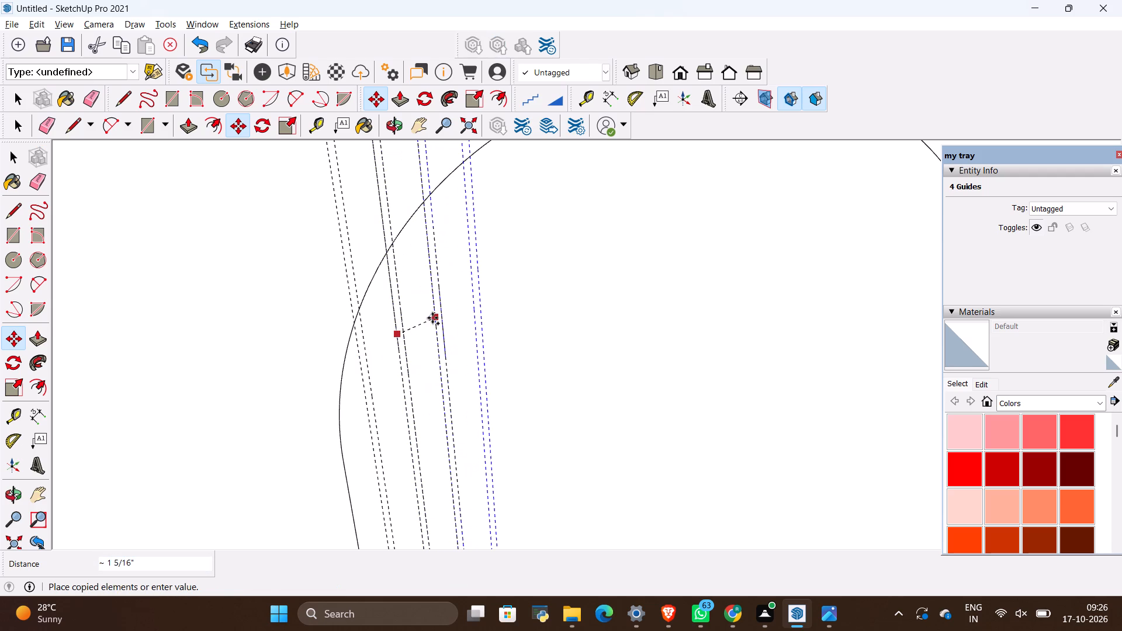
click(432, 318)
ctrl+click(432, 318)
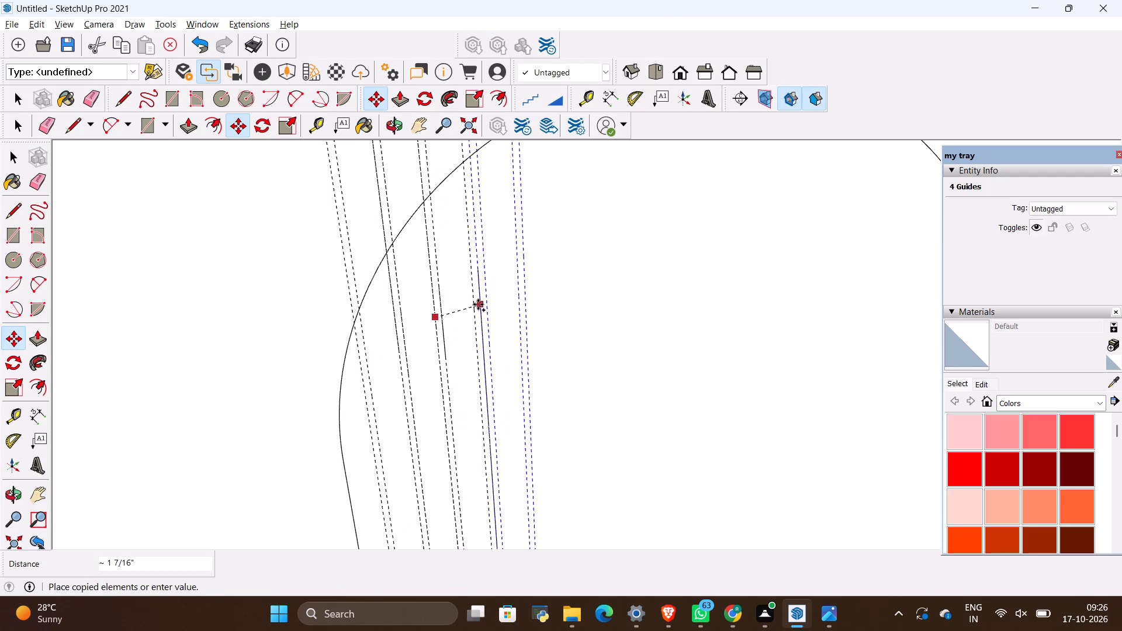
click(475, 304)
ctrl+click(477, 306)
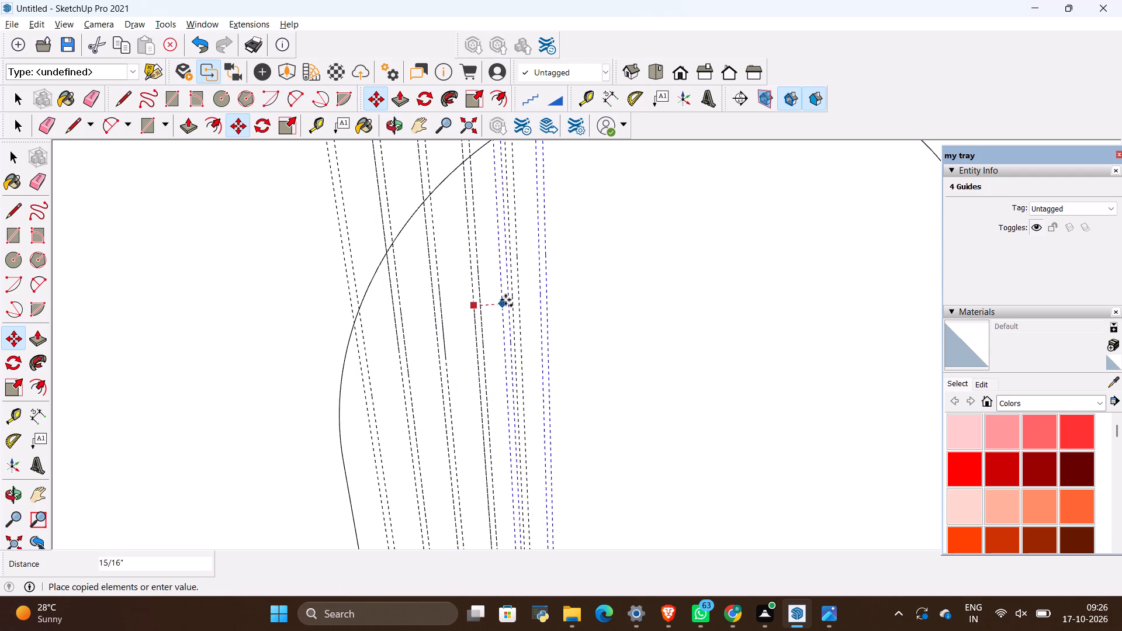
click(507, 299)
ctrl+click(509, 300)
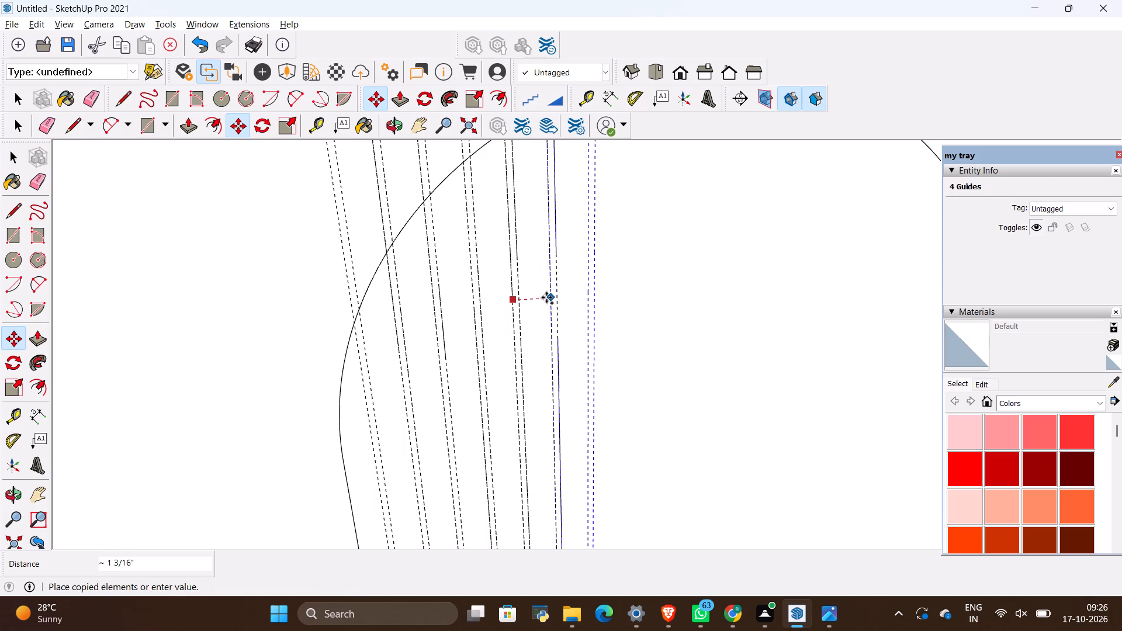
click(546, 297)
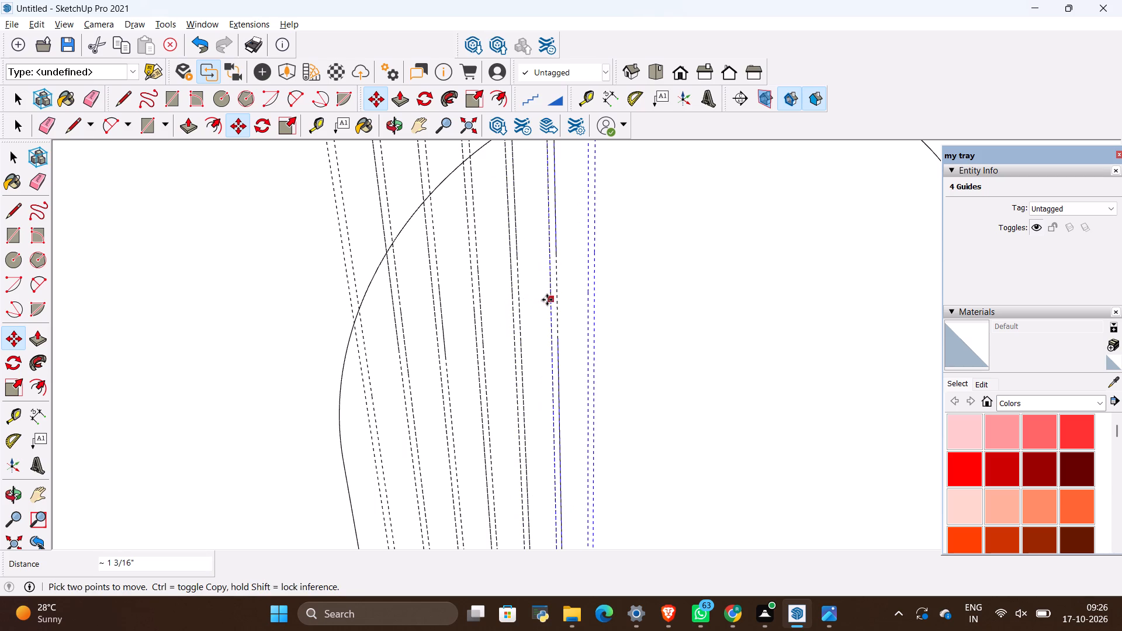
ctrl+click(549, 300)
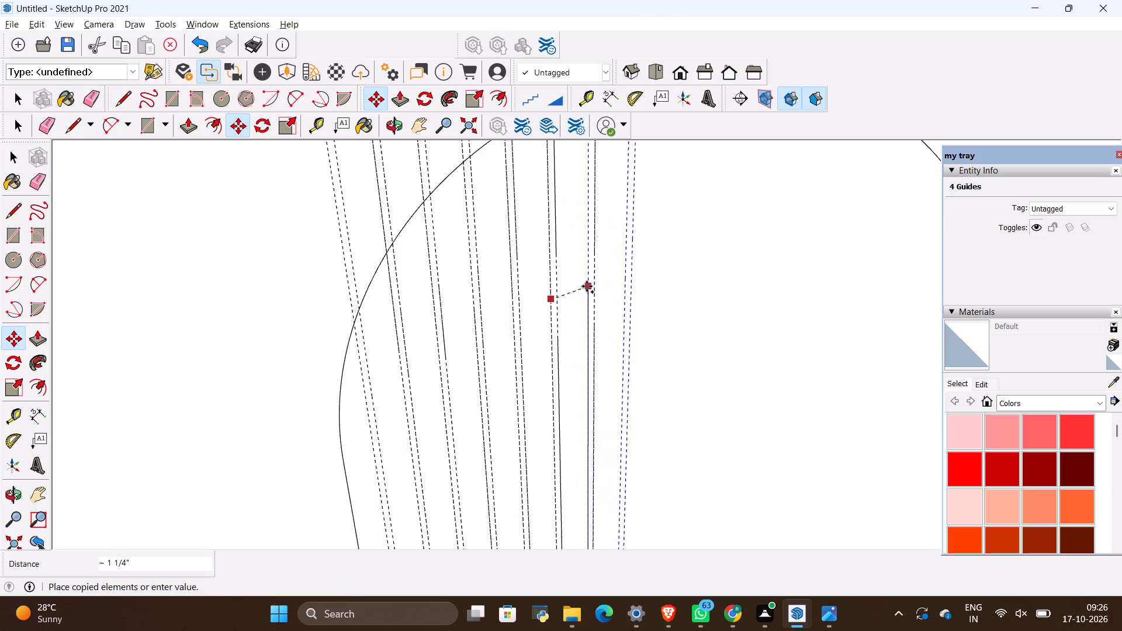
click(587, 286)
Copy the guide set four more times across the middle of the niche, about 1 3/16" each, aligned onto the preceding pair.
ctrl+click(588, 294)
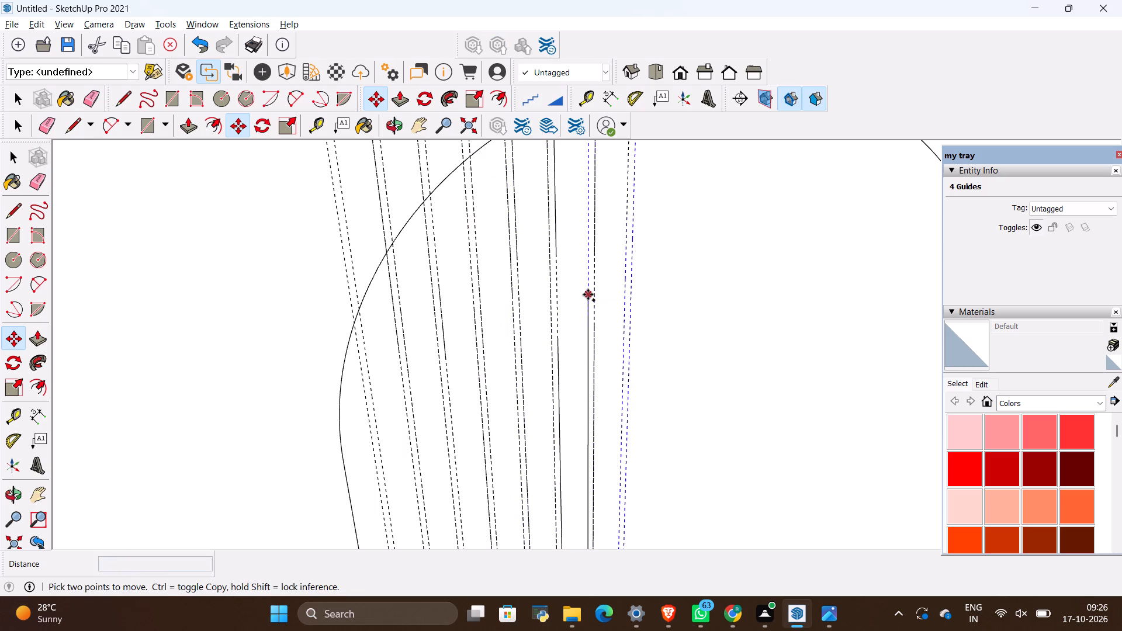
click(626, 297)
click(627, 297)
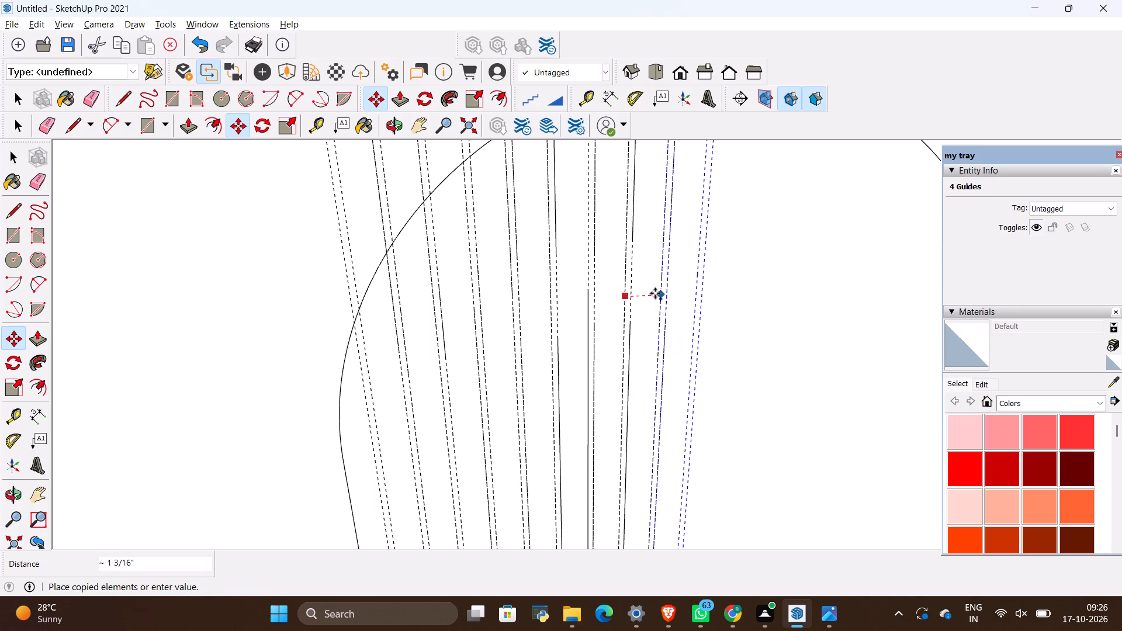
click(656, 293)
click(657, 294)
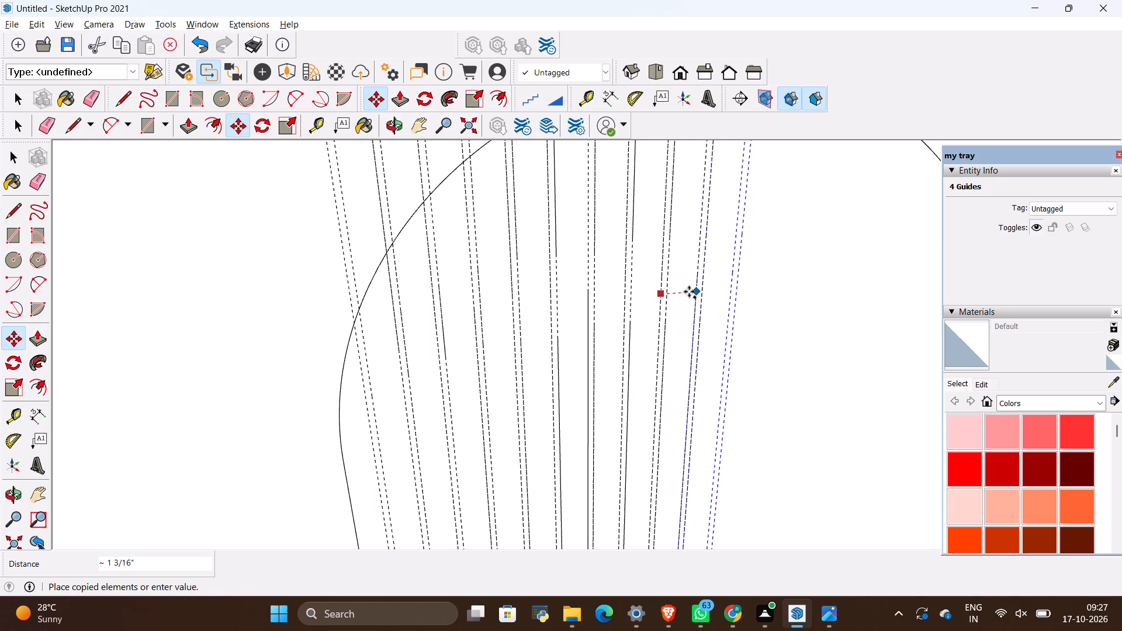
click(689, 292)
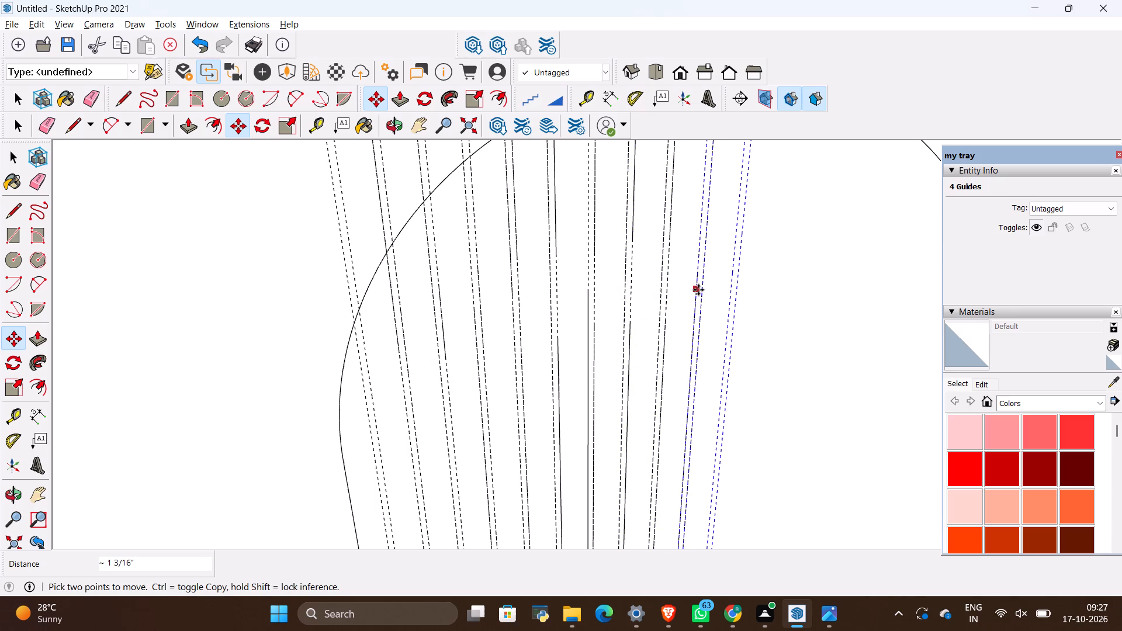
ctrl+click(698, 290)
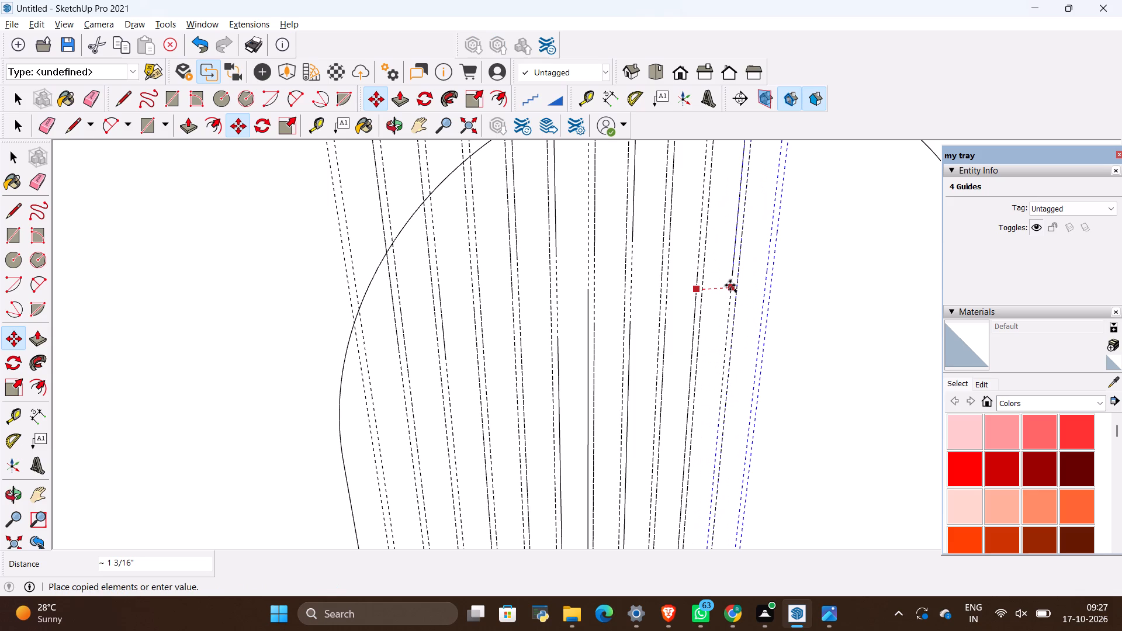
click(730, 285)
Copy the guide set two more times toward the slatted-panel side of the niche, about 1 1/4" to 1 5/16" each.
scroll(677, 294, down, 5)
scroll(747, 287, up, 3)
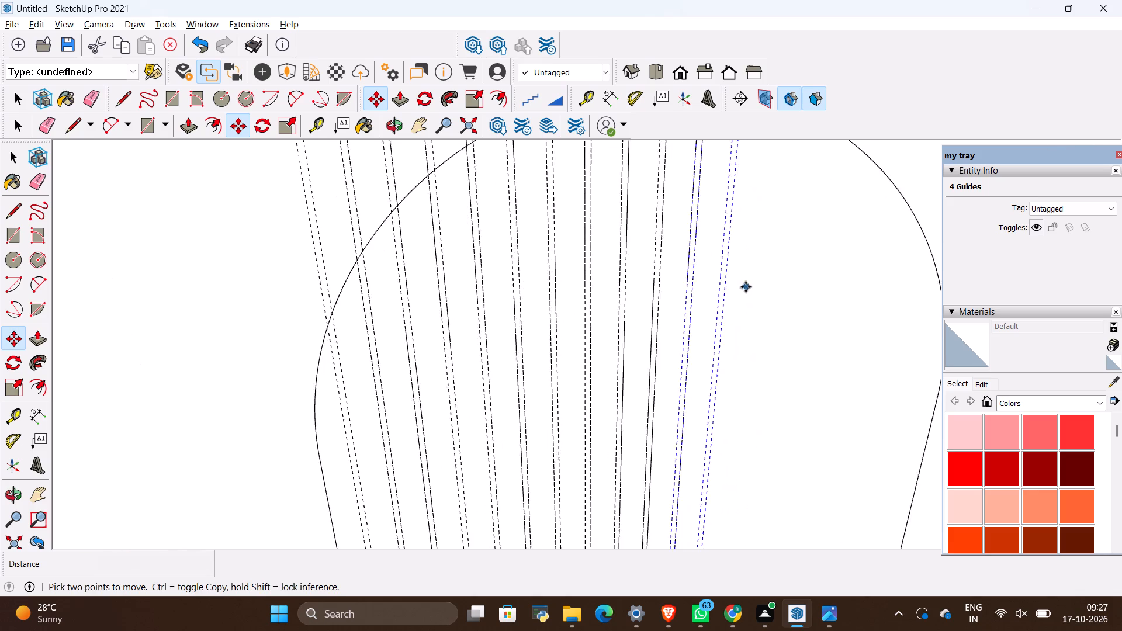
scroll(746, 287, up, 4)
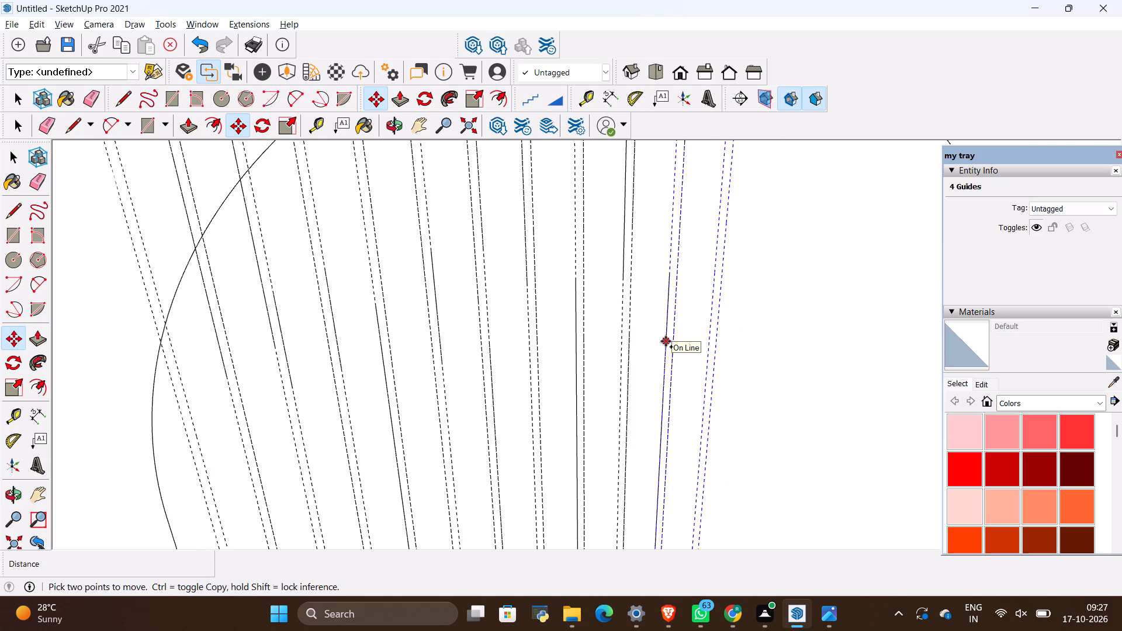
ctrl+click(666, 341)
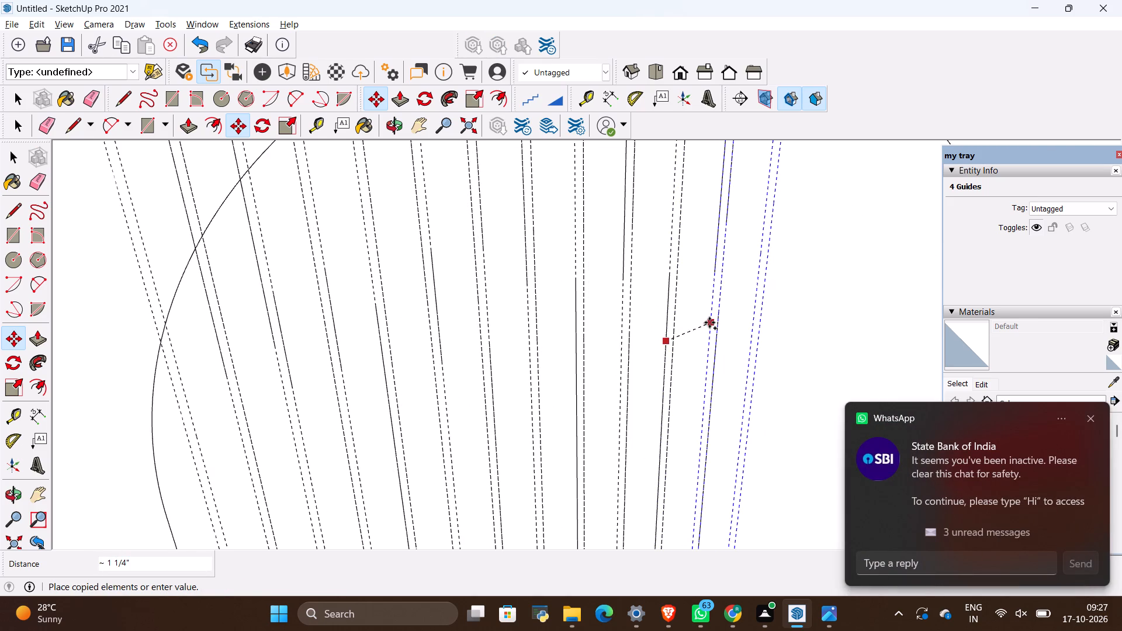
click(710, 323)
ctrl+click(711, 323)
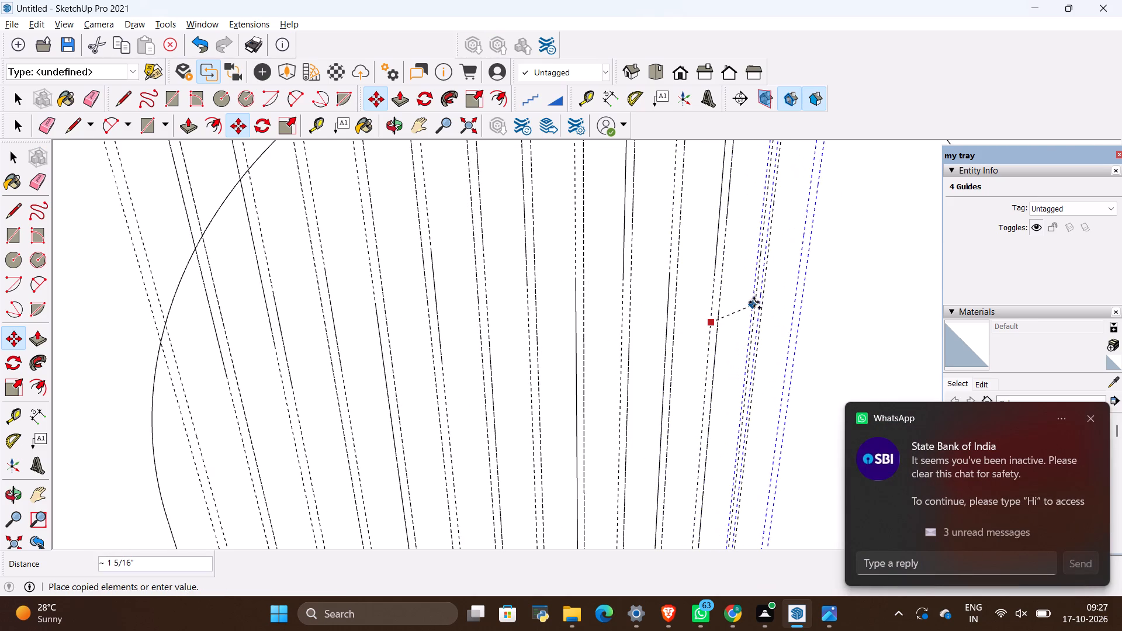
click(756, 301)
Copy the guide set another two times toward the slatted-panel side of the niche, about 1 1/4" each.
scroll(644, 355, down, 4)
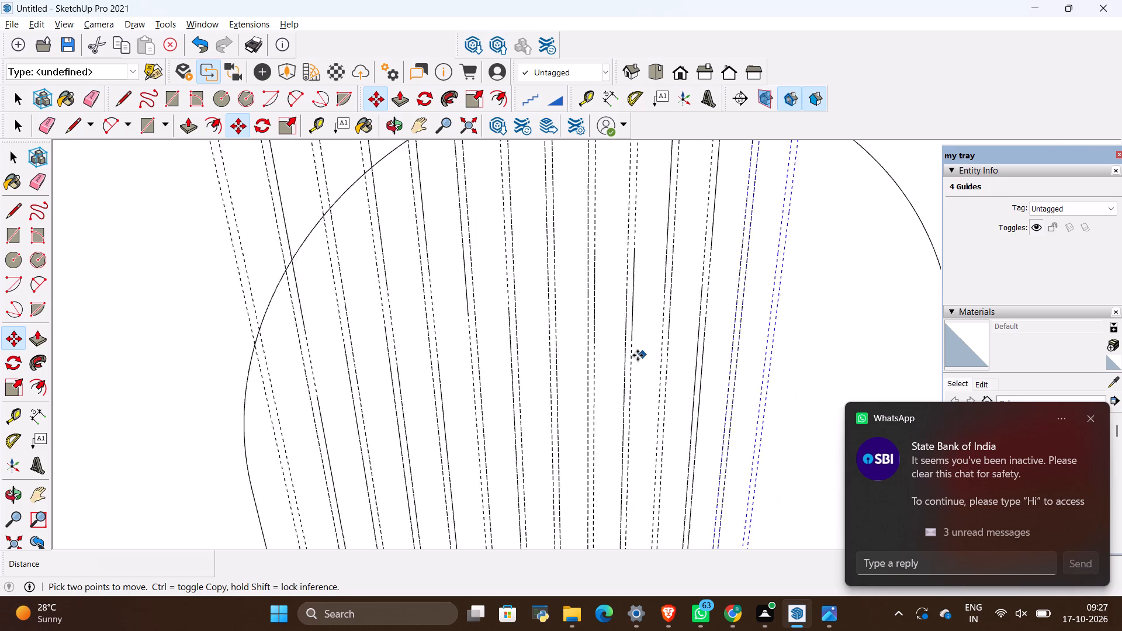
scroll(638, 355, down, 5)
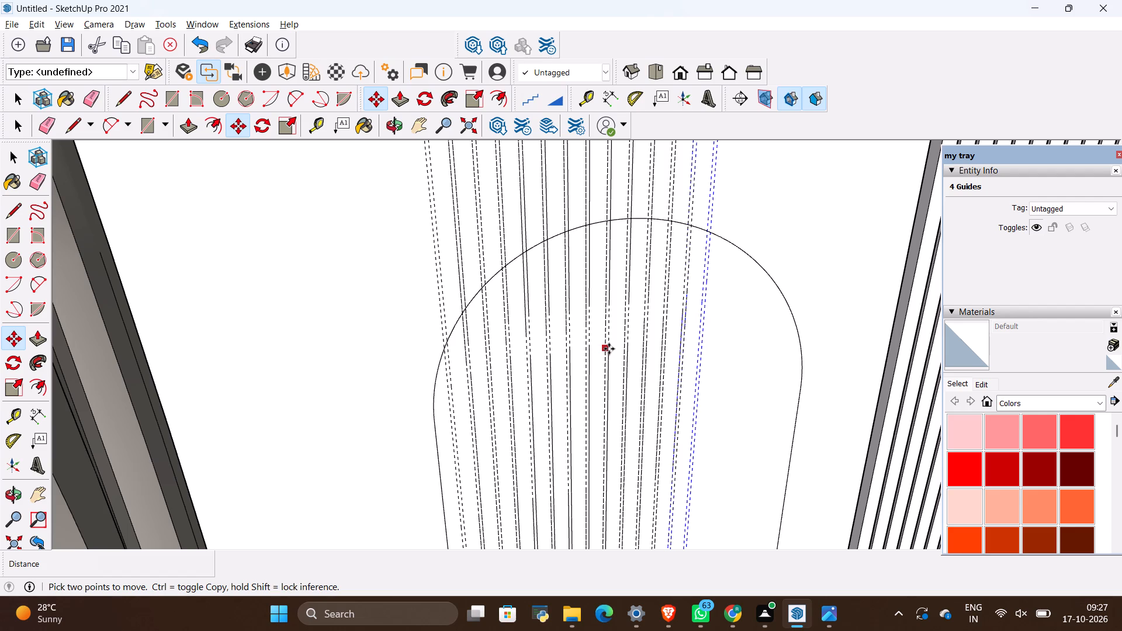
scroll(683, 335, up, 1)
scroll(719, 264, up, 5)
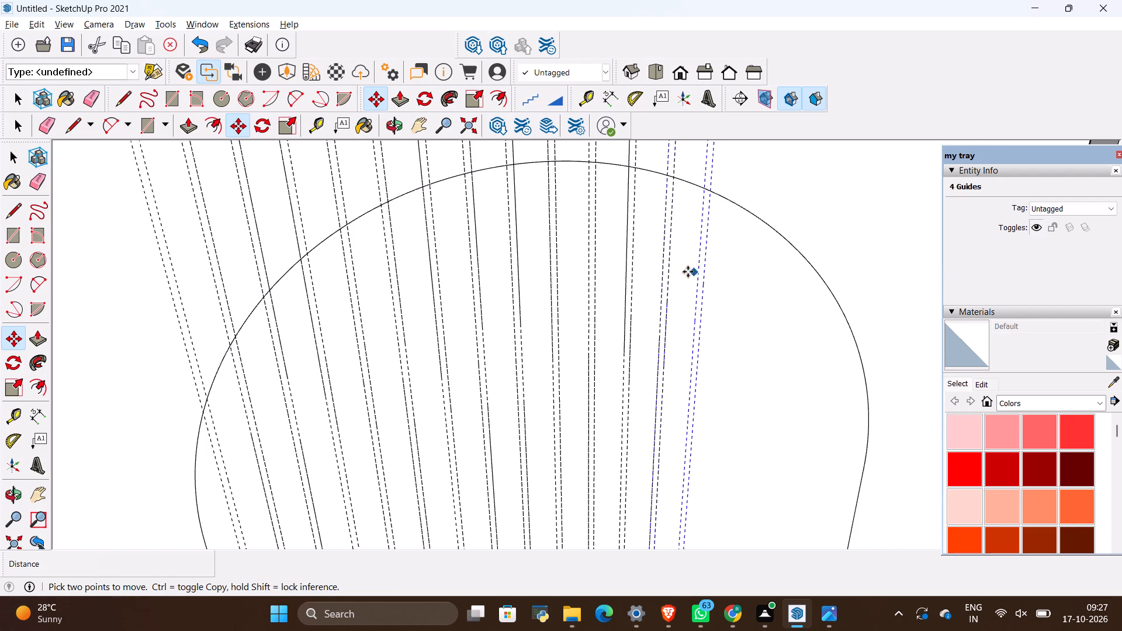
scroll(687, 271, up, 5)
scroll(681, 285, down, 3)
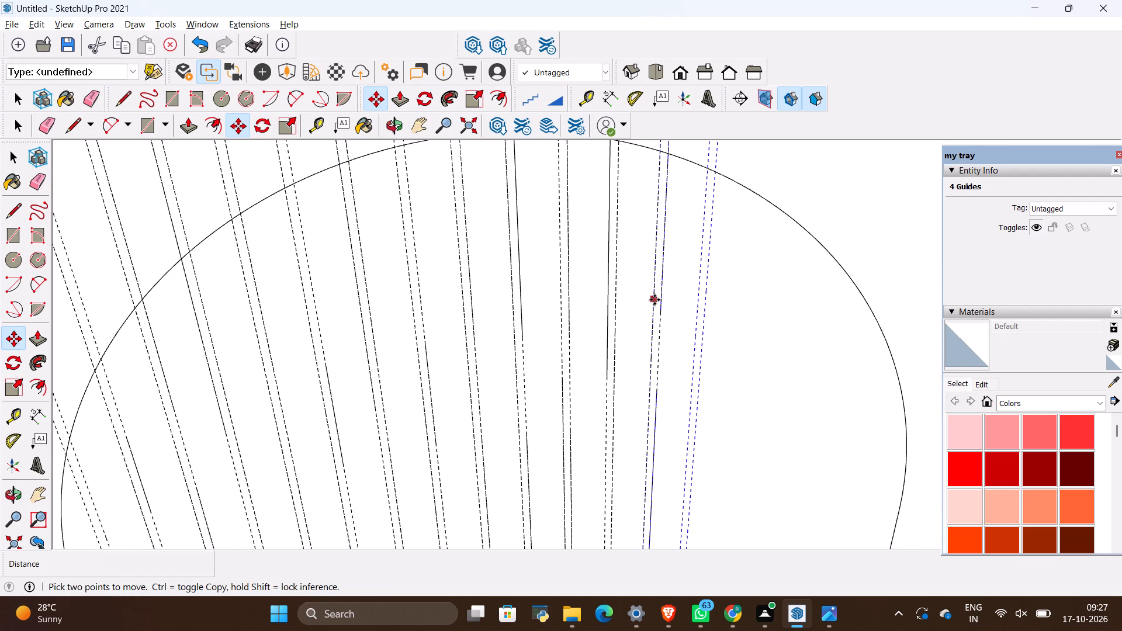
ctrl+click(654, 300)
click(699, 289)
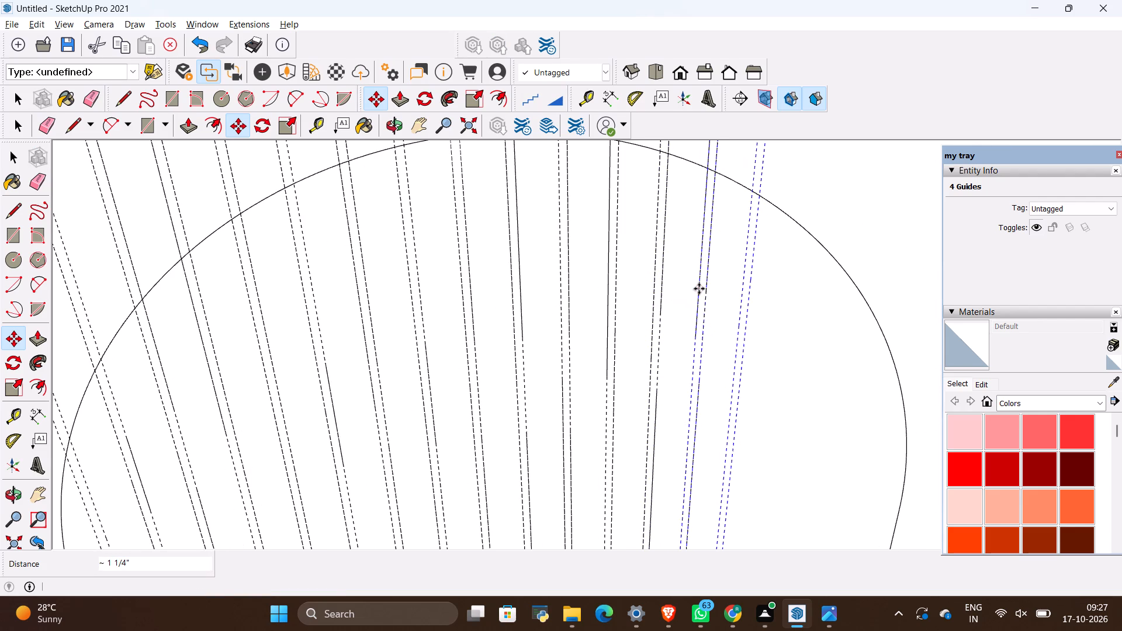
ctrl+click(699, 289)
click(742, 273)
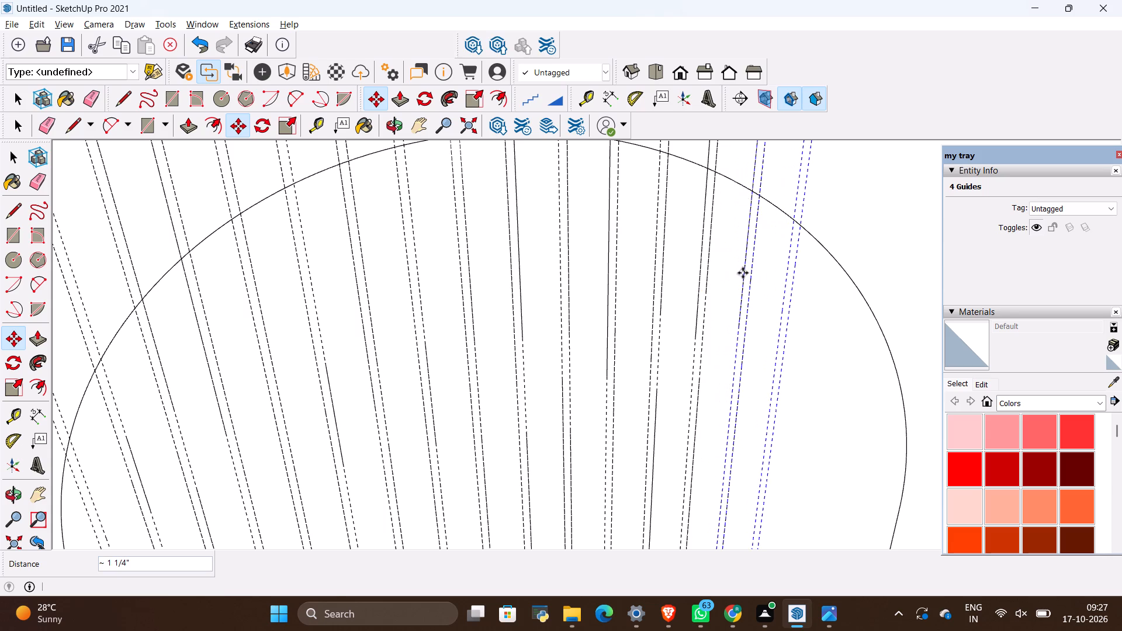
Copy the guide set three final times to reach the niche's edge nearest the slatted panel, then deselect the guides.
ctrl+click(743, 273)
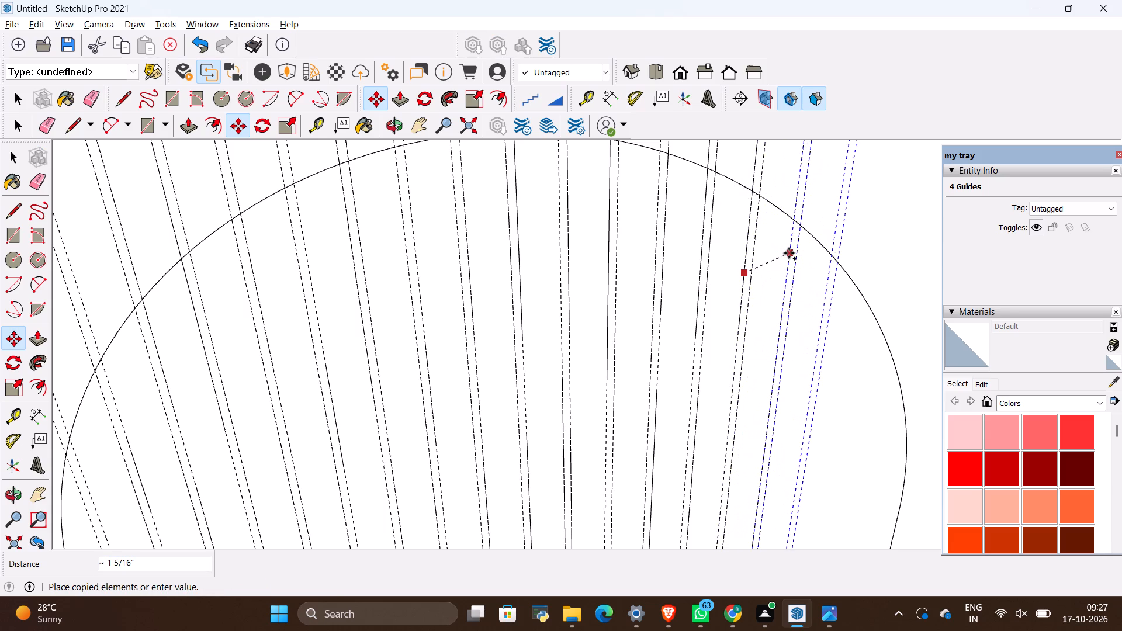
click(789, 253)
ctrl+click(789, 255)
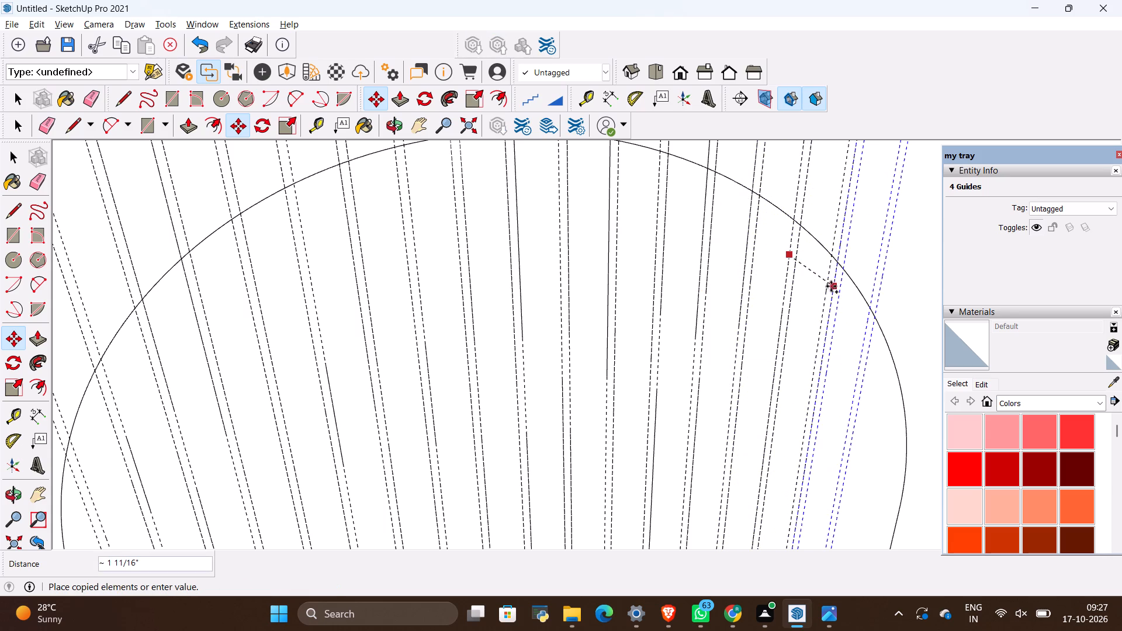
click(829, 290)
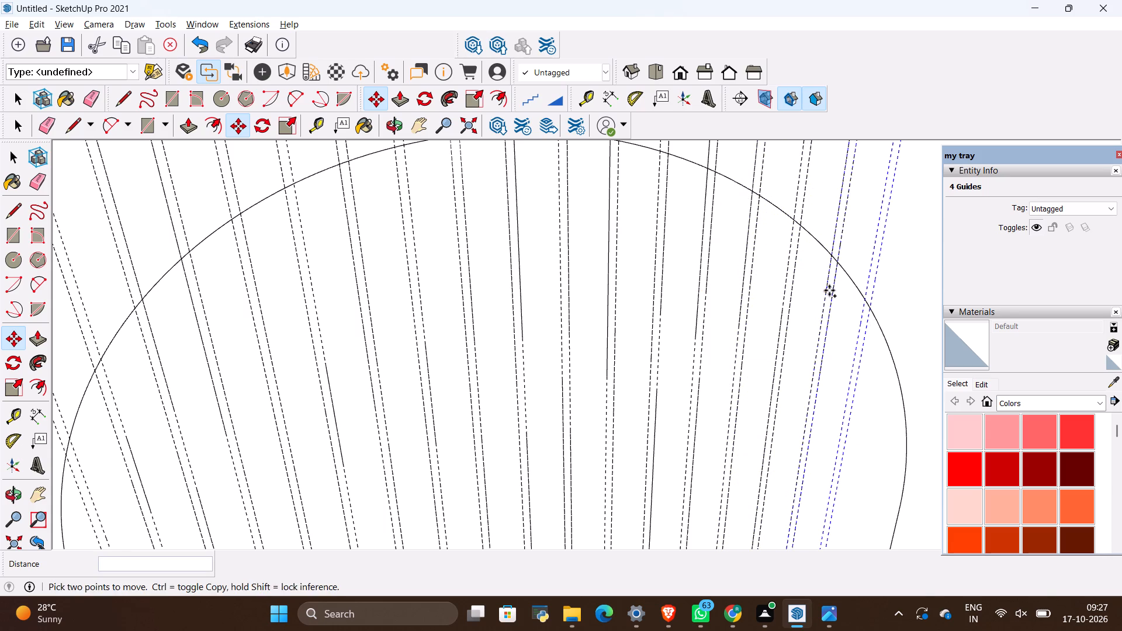
ctrl+click(829, 290)
click(858, 322)
scroll(686, 339, down, 2)
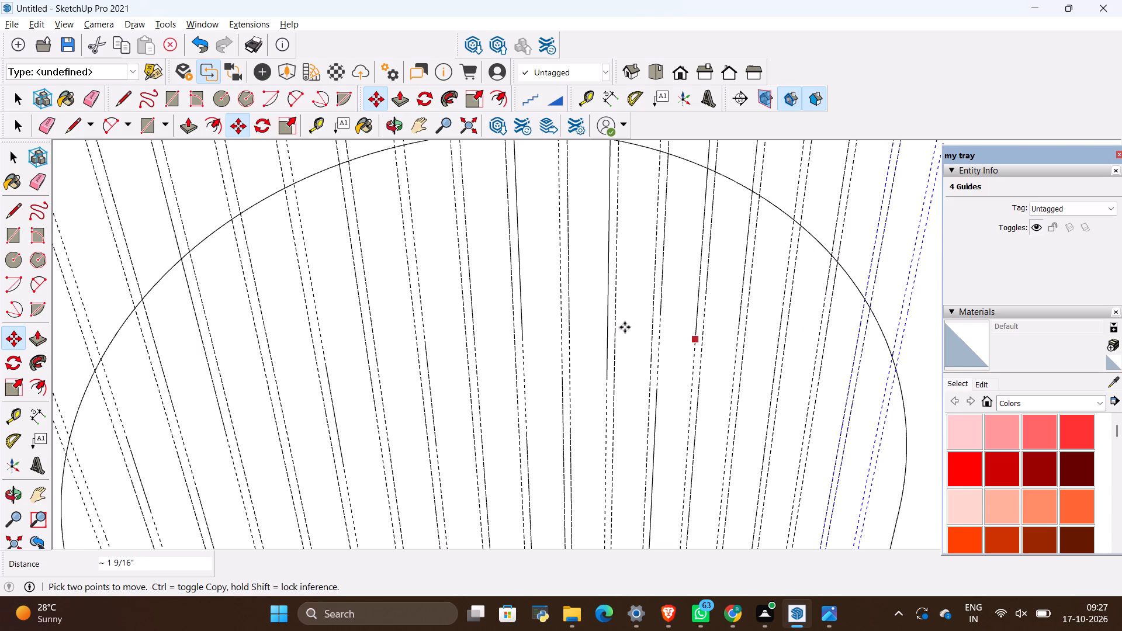
scroll(625, 327, down, 9)
key(space)
click(764, 289)
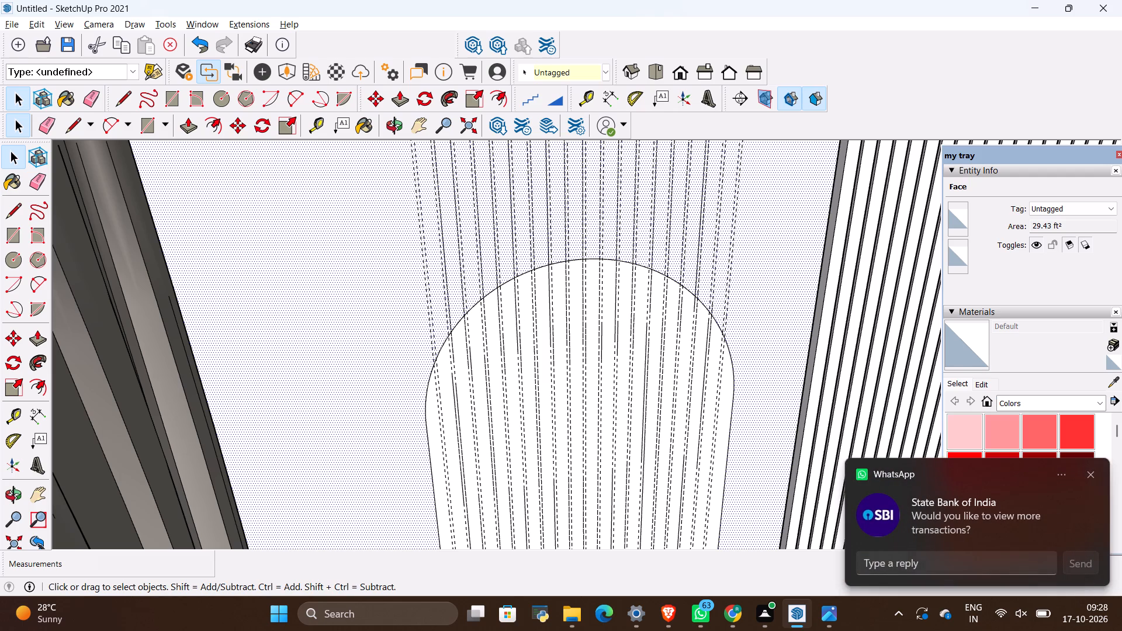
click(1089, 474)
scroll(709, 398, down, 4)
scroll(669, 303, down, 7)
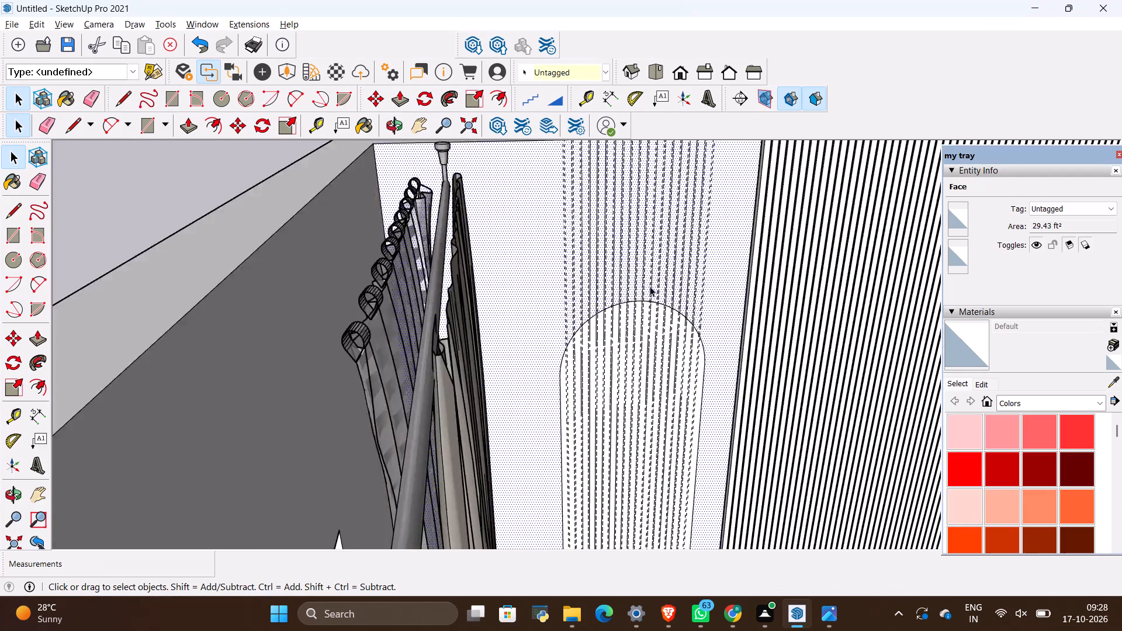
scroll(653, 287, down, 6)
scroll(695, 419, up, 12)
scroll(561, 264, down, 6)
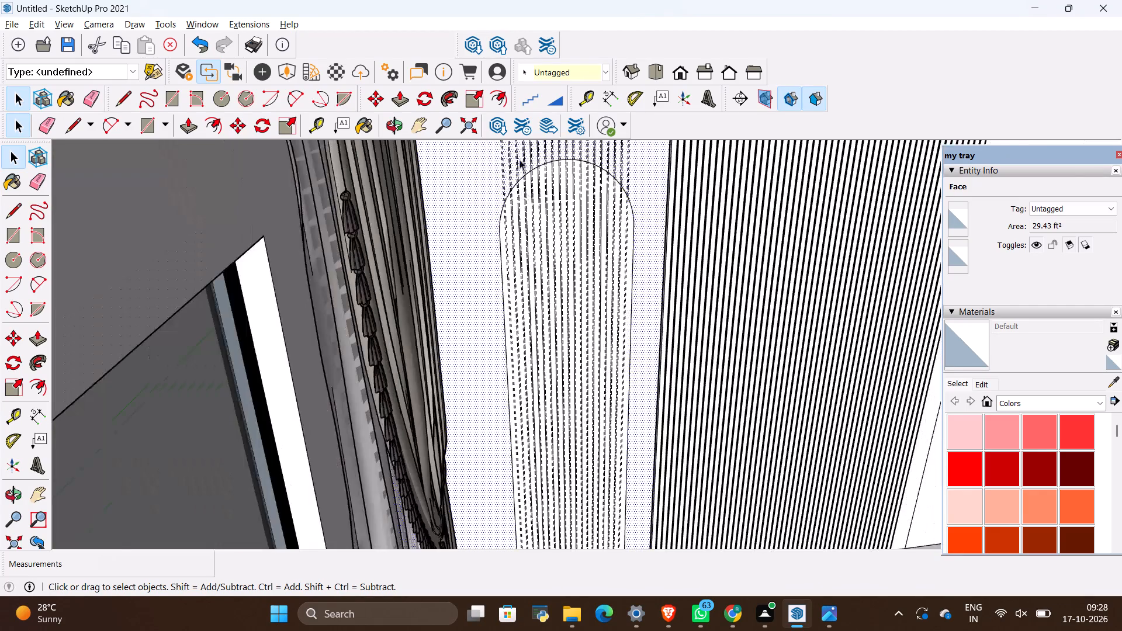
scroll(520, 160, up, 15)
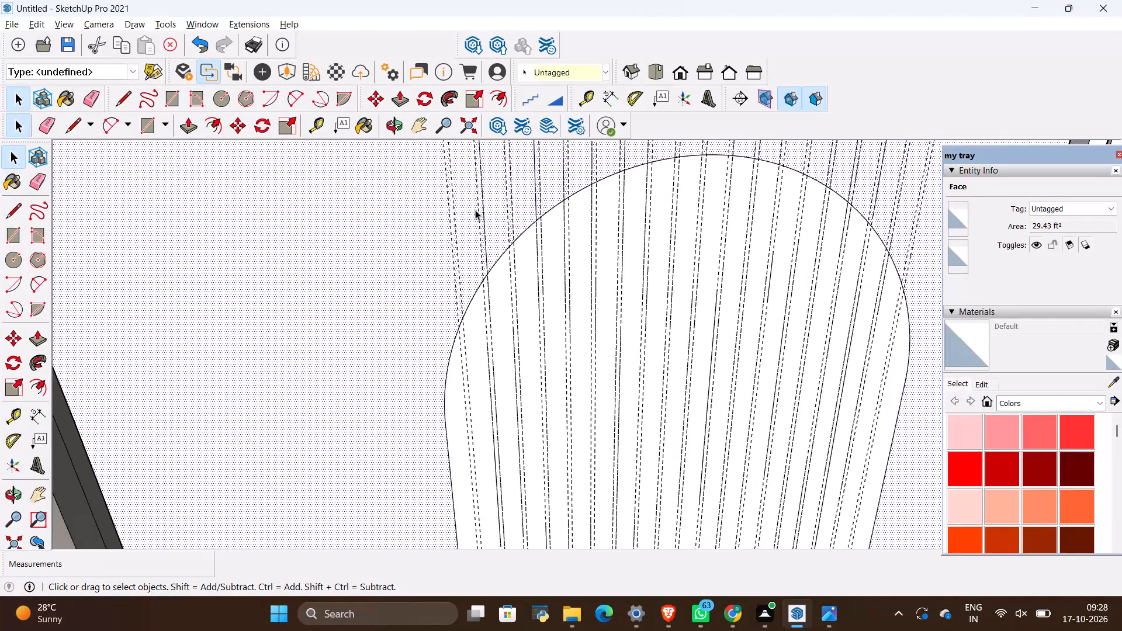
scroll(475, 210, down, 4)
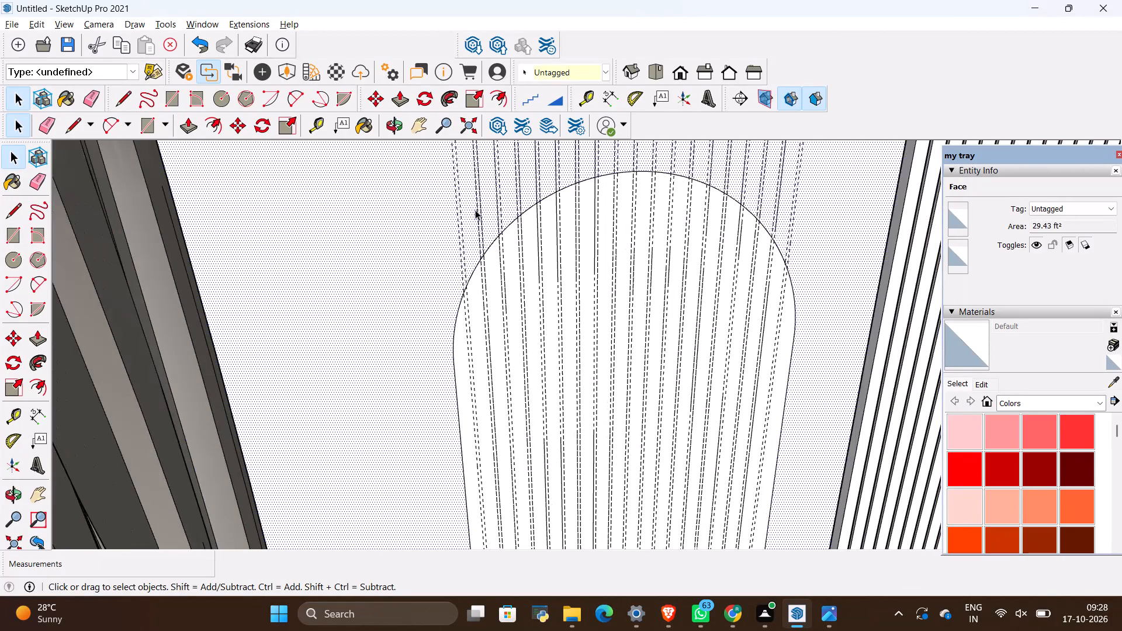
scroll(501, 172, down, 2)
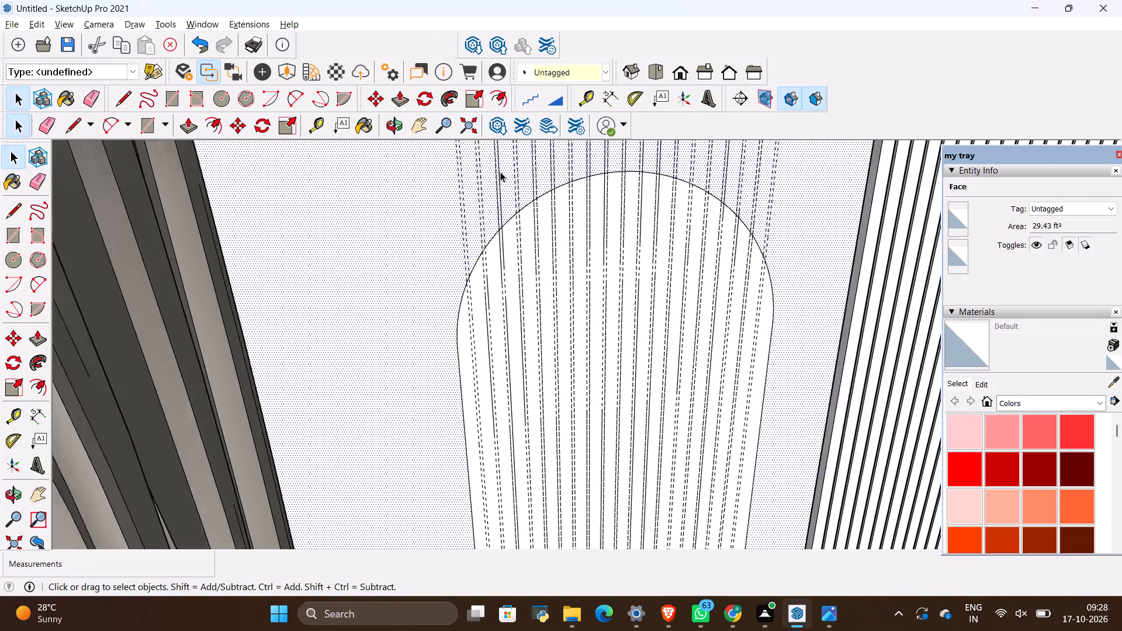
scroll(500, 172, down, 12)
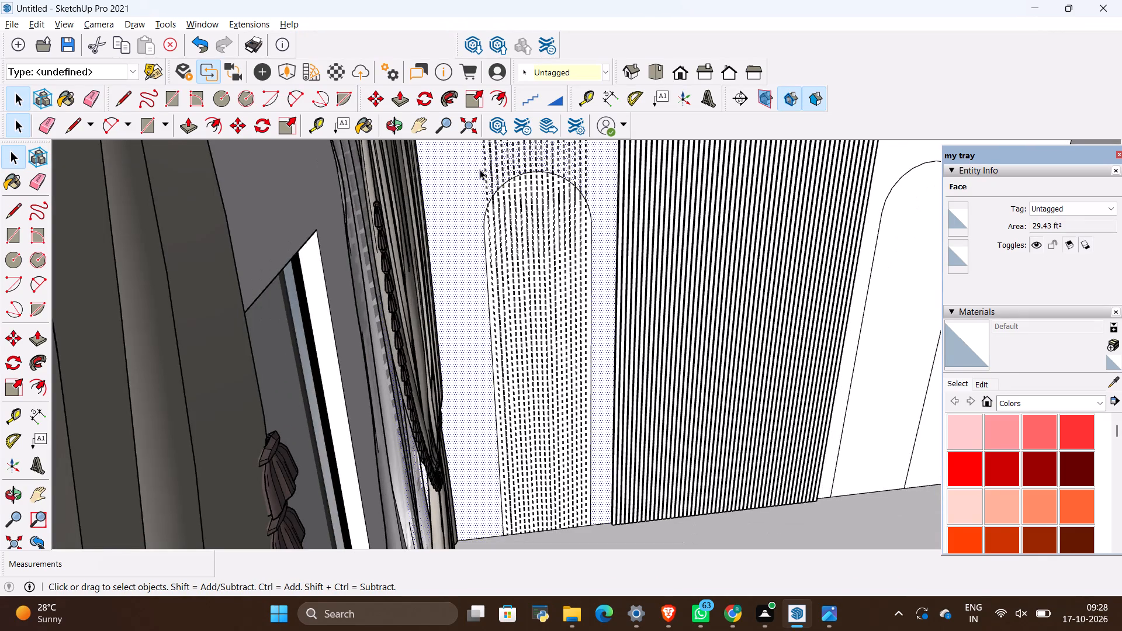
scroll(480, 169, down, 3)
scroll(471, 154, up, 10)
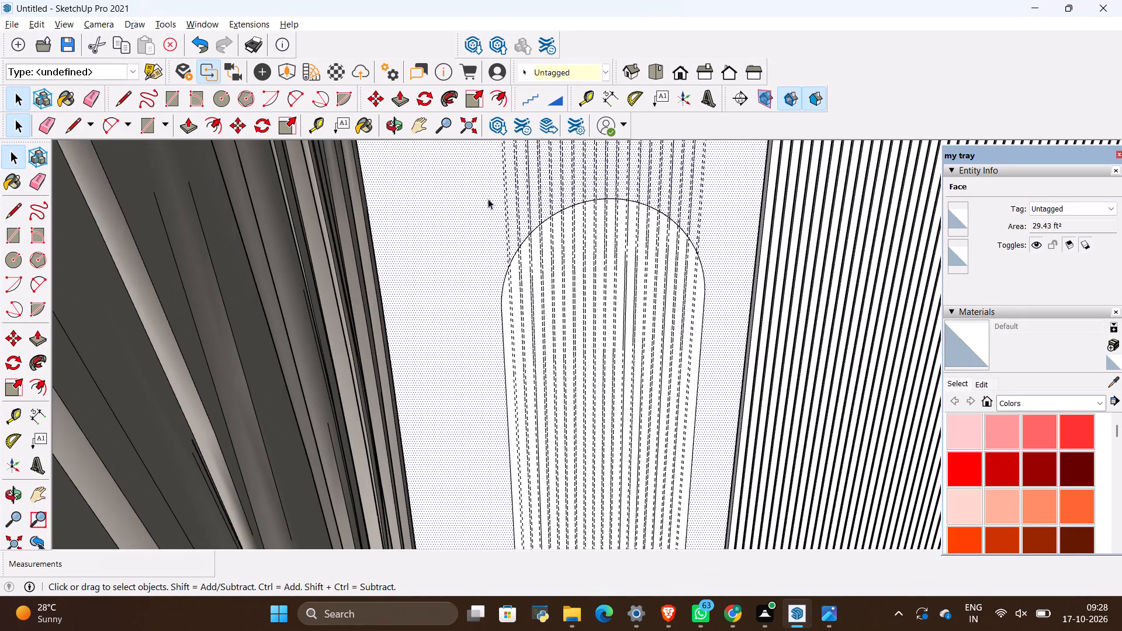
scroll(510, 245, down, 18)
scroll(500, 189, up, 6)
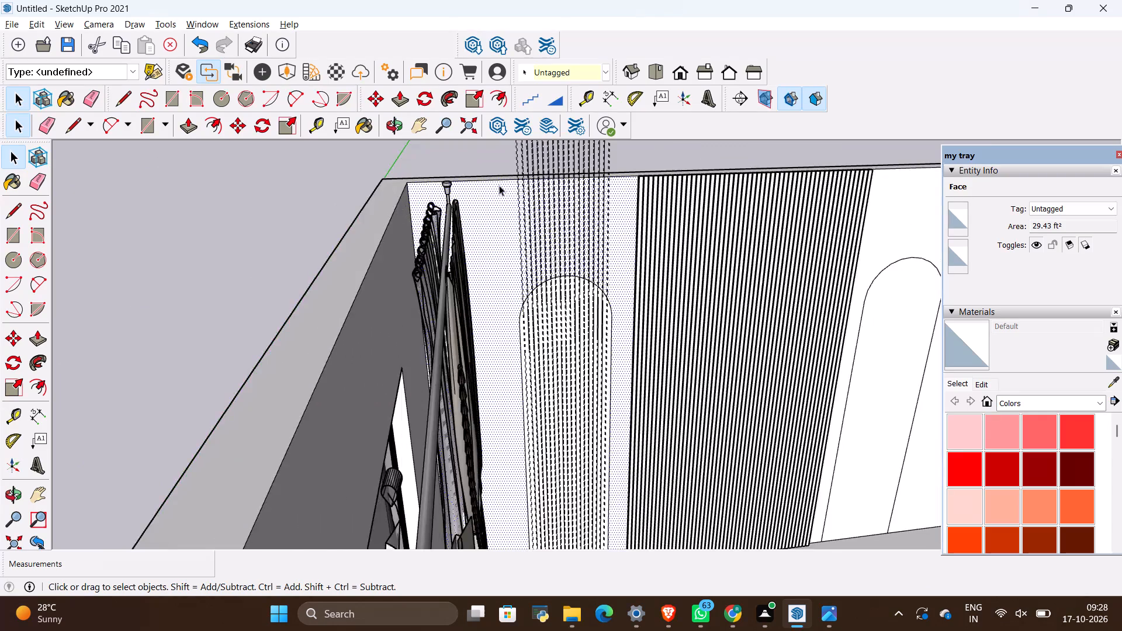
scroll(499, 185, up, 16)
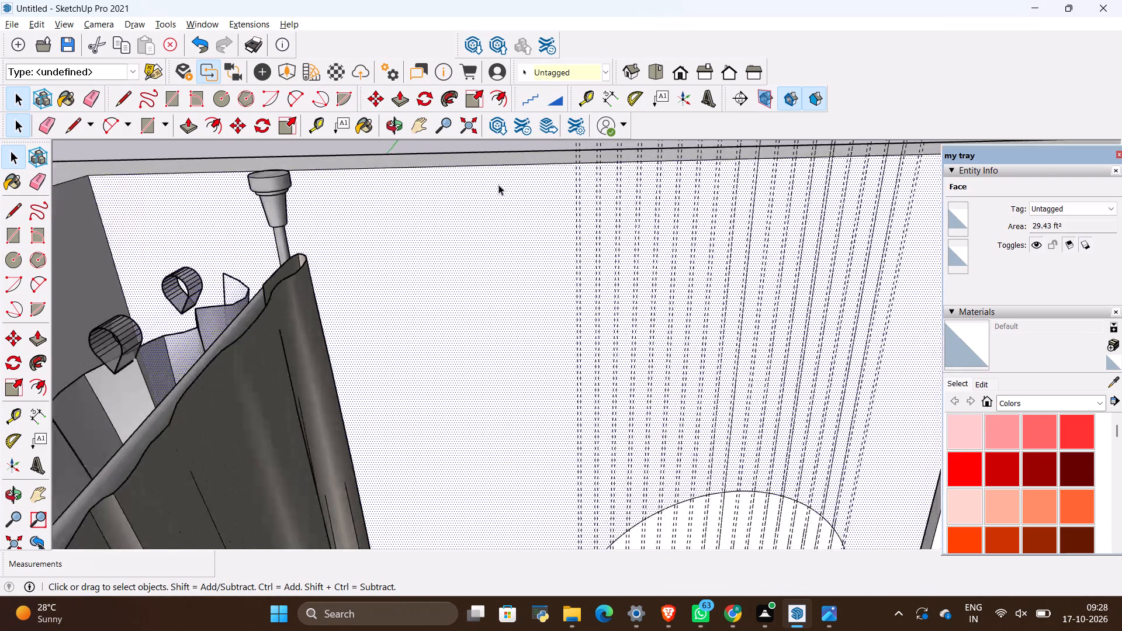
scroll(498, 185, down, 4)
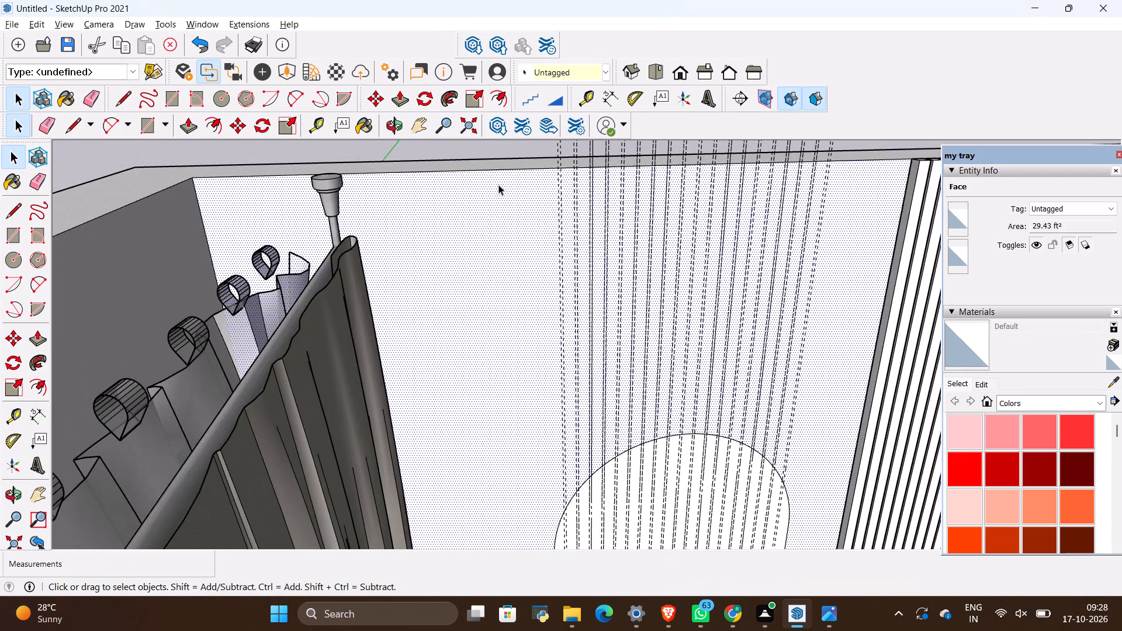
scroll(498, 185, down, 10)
Draw a rectangle about 3/16" wide and 10' tall between the guide pair nearest the curtain, from the wall's top edge to the floor.
scroll(546, 178, up, 5)
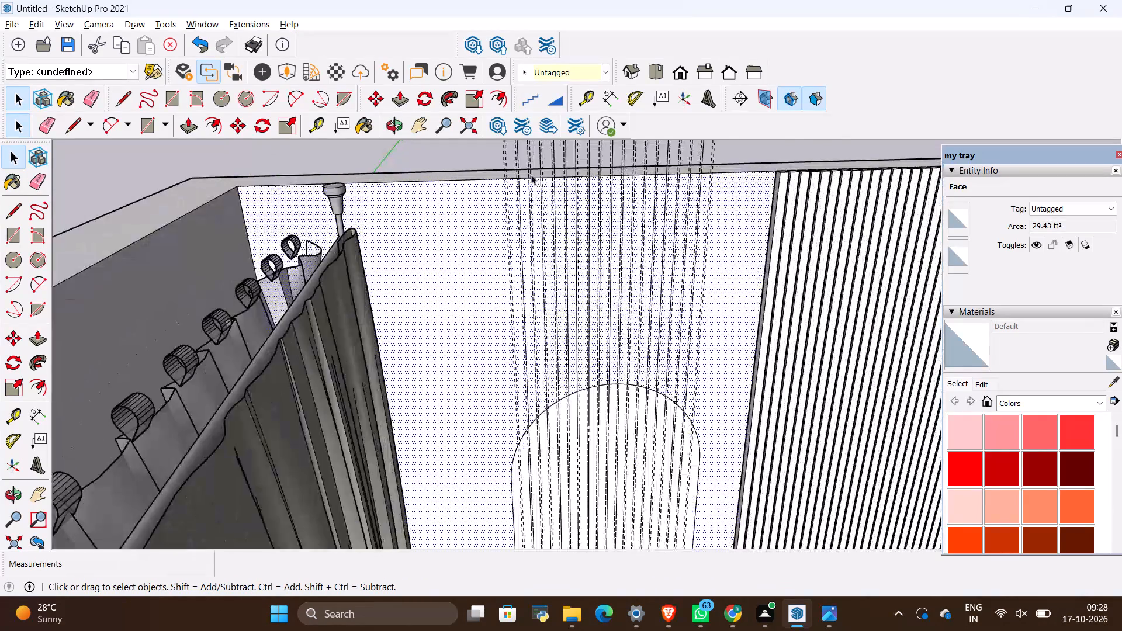
scroll(531, 175, up, 14)
key(r)
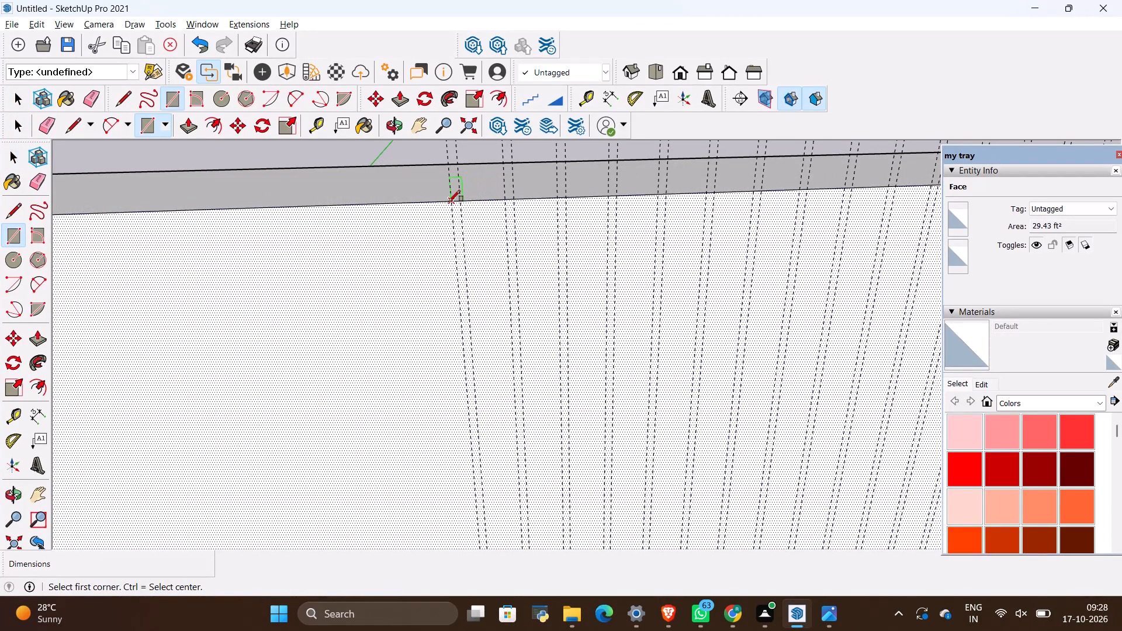
scroll(455, 203, up, 4)
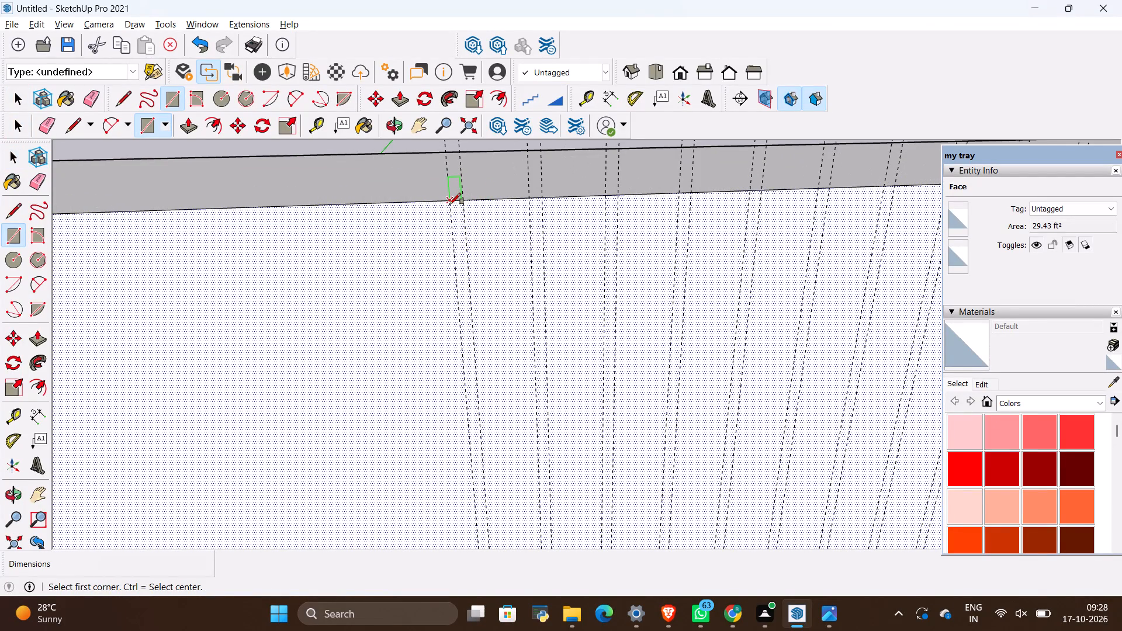
click(449, 204)
scroll(420, 162, down, 5)
scroll(481, 220, down, 2)
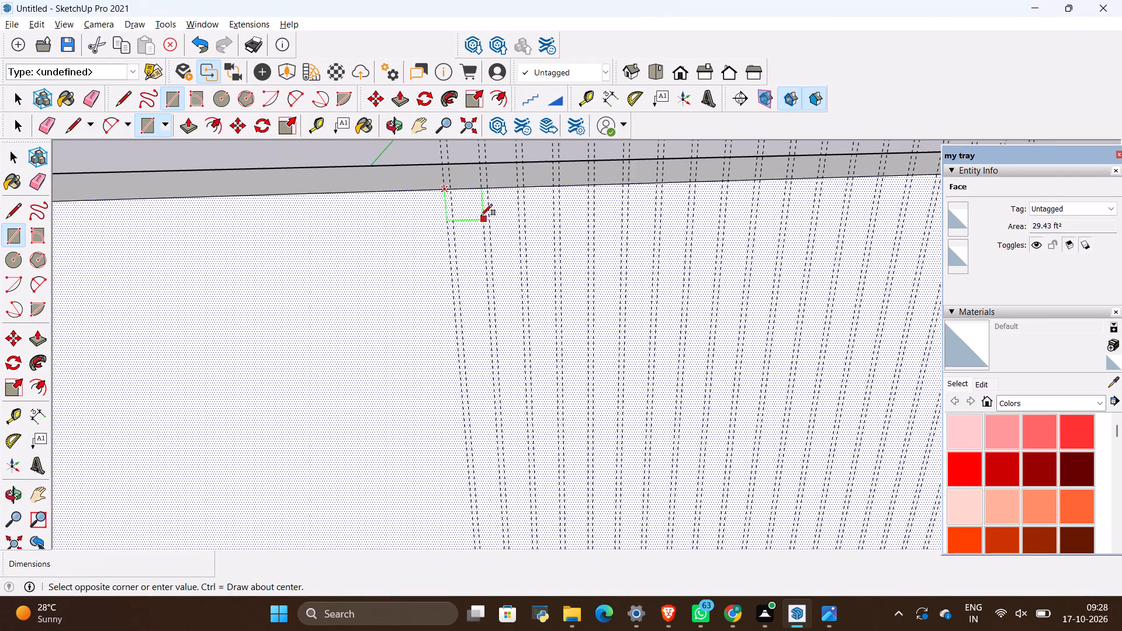
scroll(481, 216, down, 17)
scroll(471, 195, down, 7)
scroll(485, 241, down, 3)
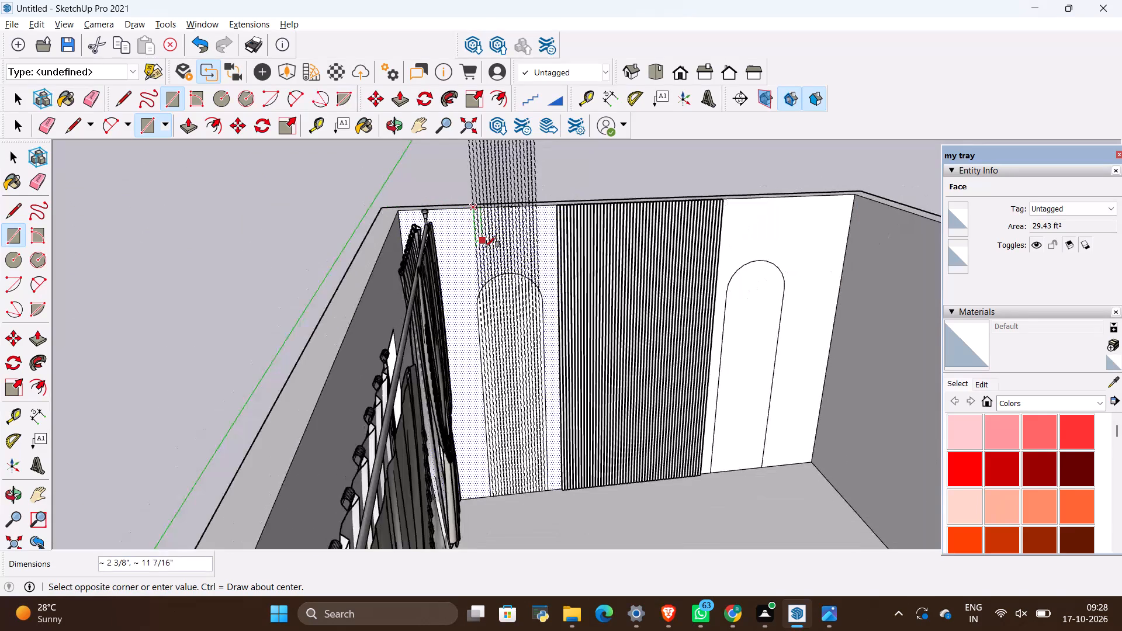
scroll(477, 514, up, 20)
scroll(477, 514, up, 11)
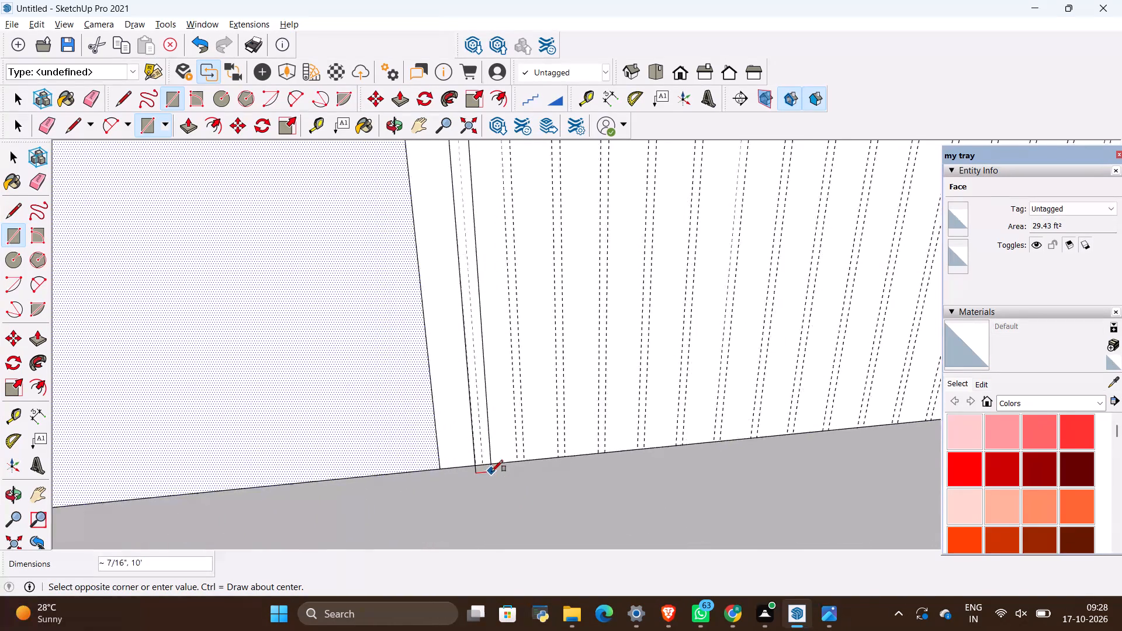
scroll(491, 471, up, 4)
scroll(476, 458, down, 3)
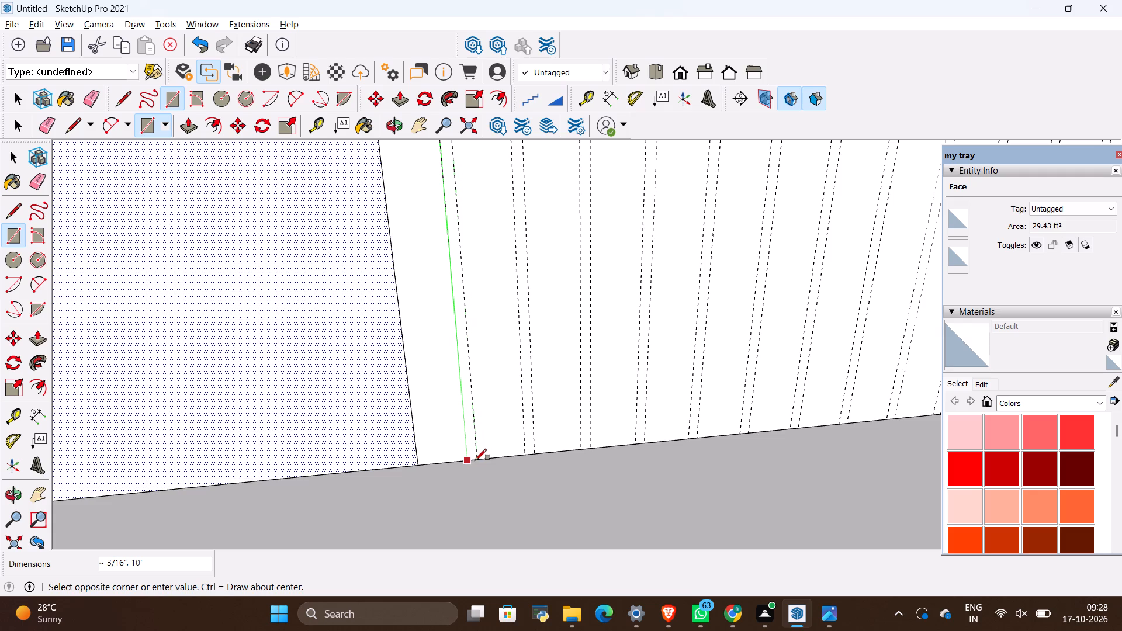
scroll(480, 455, up, 4)
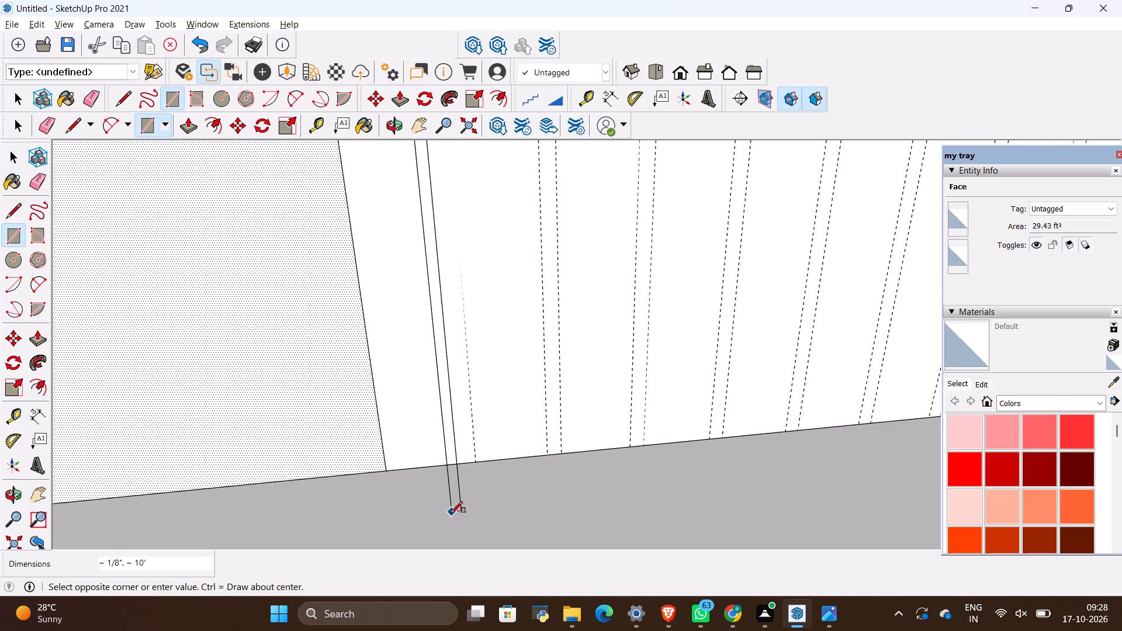
scroll(453, 521, down, 7)
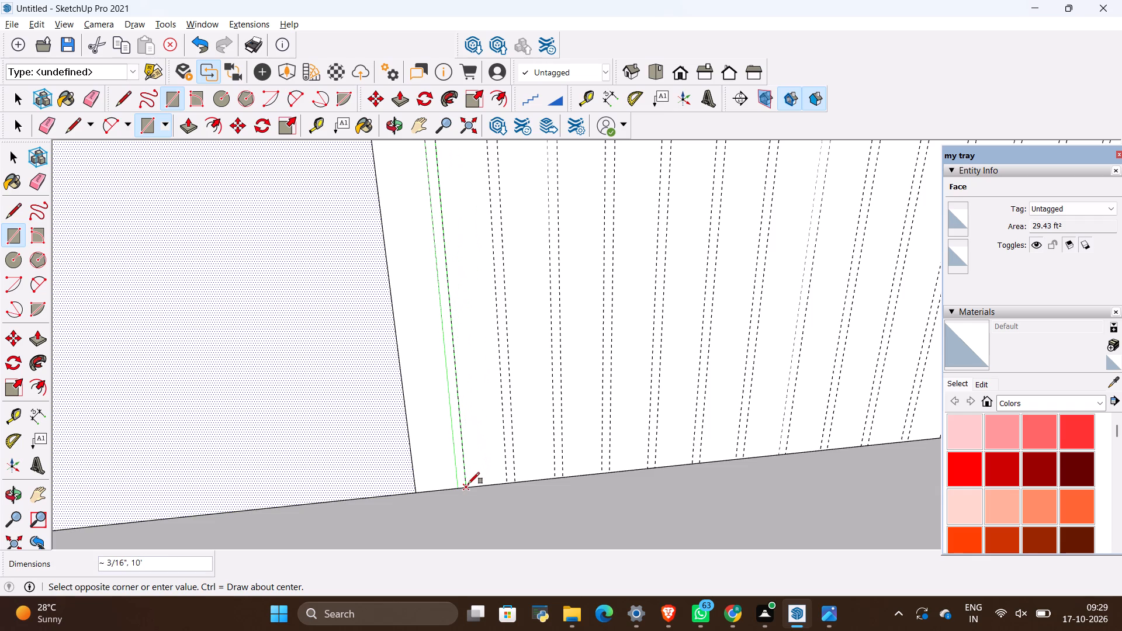
click(468, 484)
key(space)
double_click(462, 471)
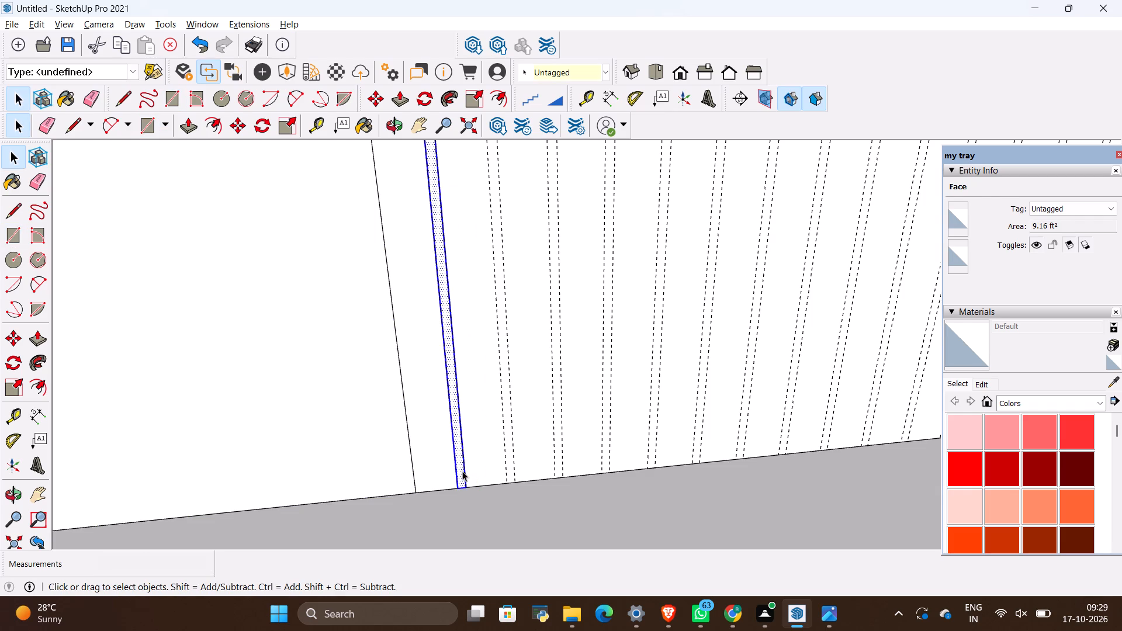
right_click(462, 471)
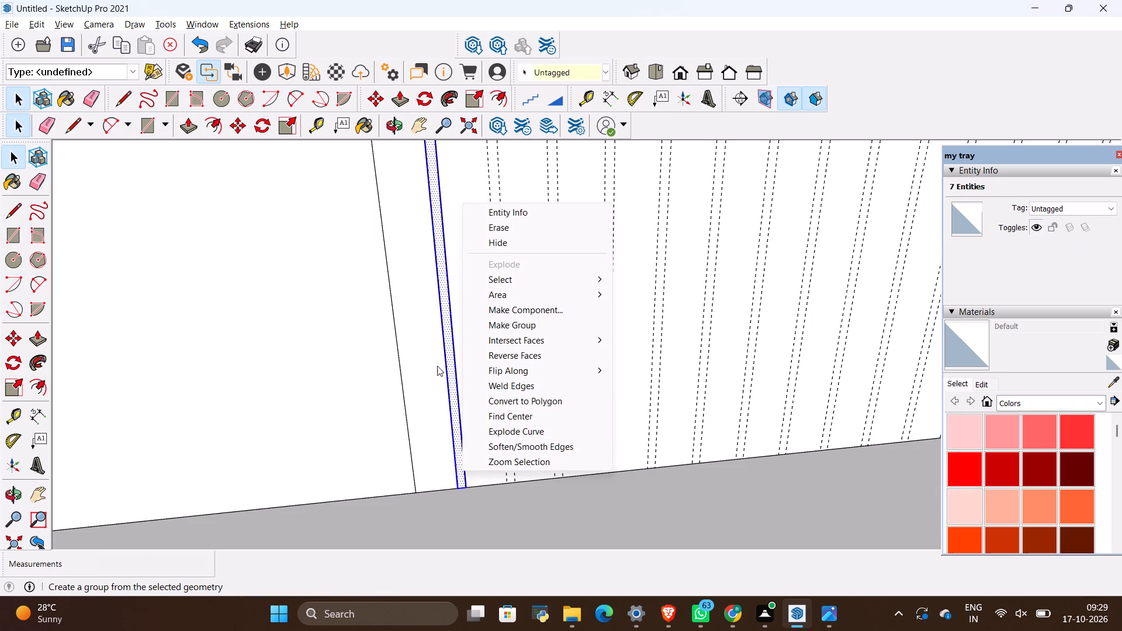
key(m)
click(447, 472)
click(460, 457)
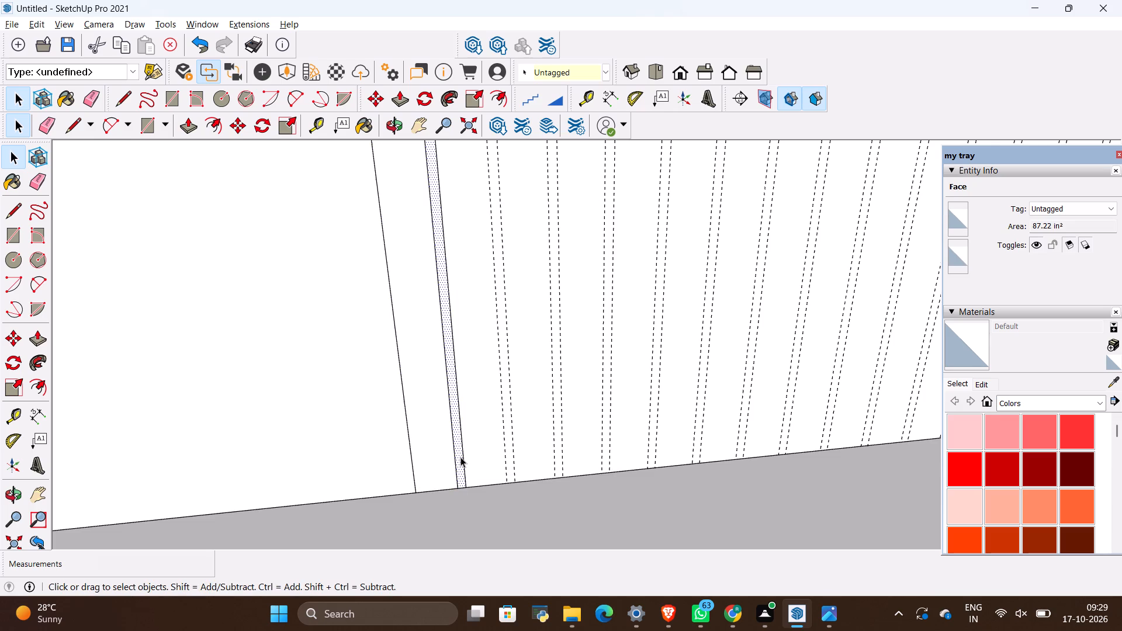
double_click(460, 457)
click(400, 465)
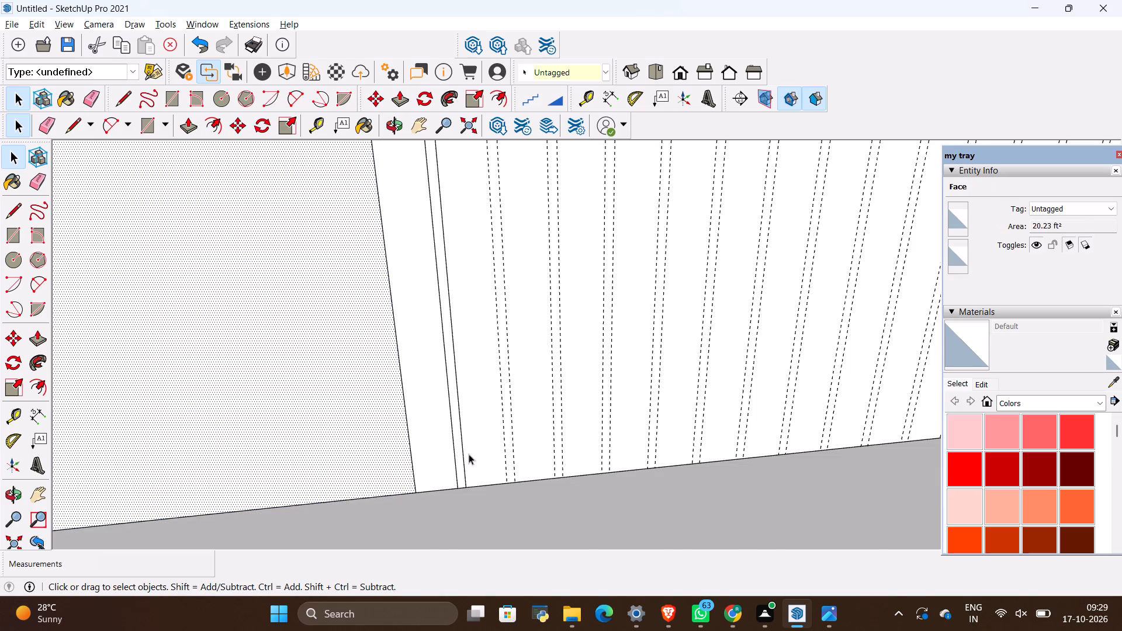
Copy the narrow strip inside the niche about 1 3/16" onto the next guide pair and repeat it as 15 copies toward the slatted panel.
double_click(460, 464)
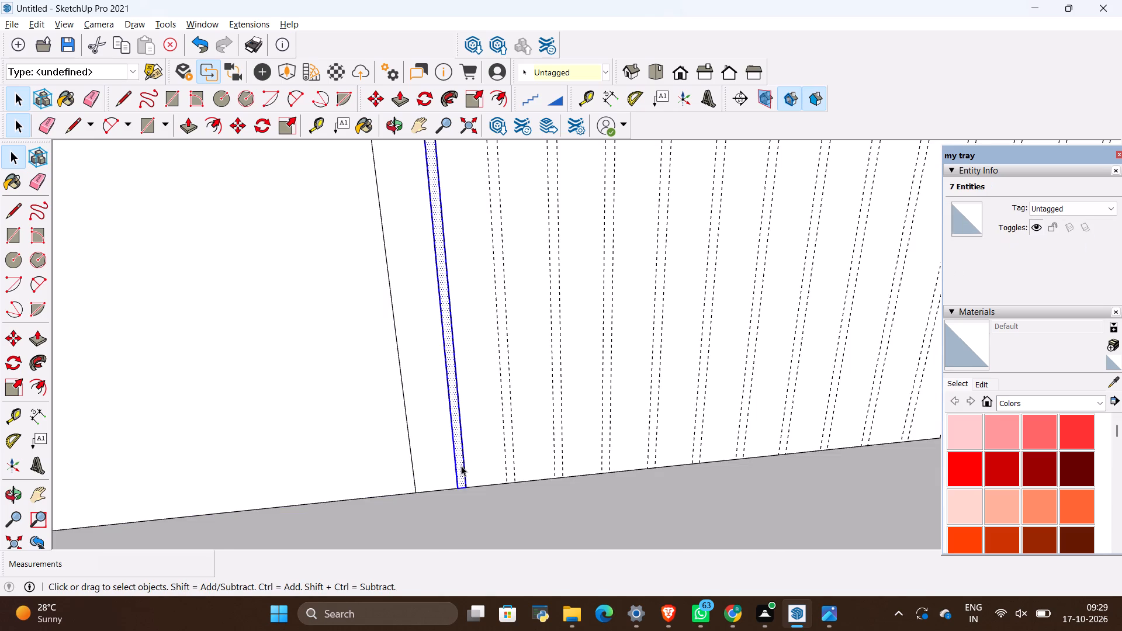
key(m)
click(458, 491)
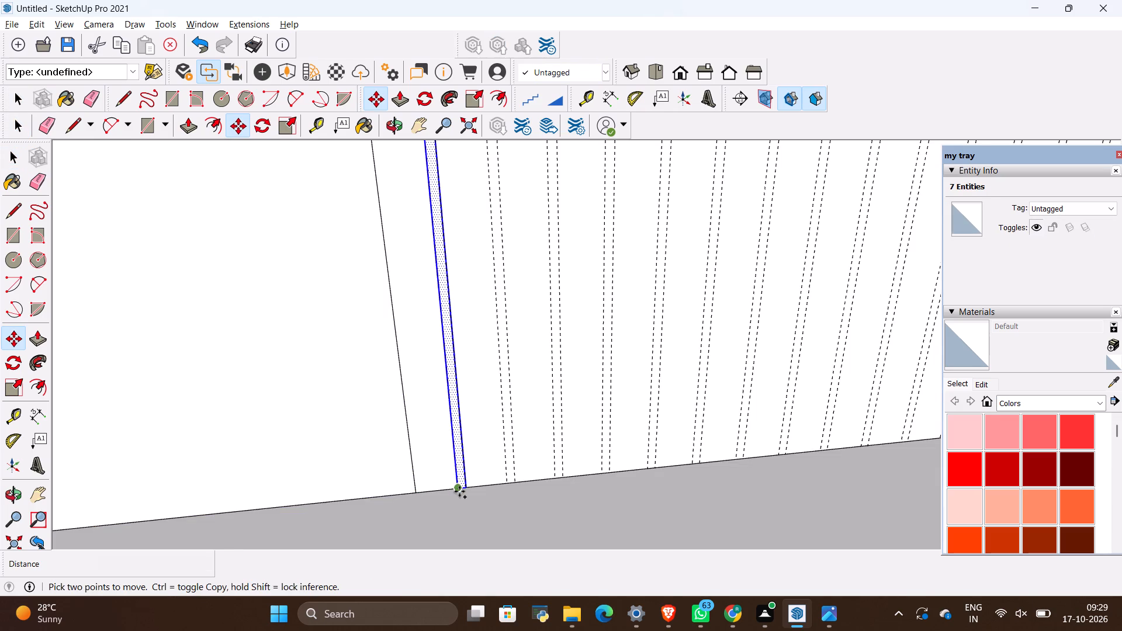
click(500, 484)
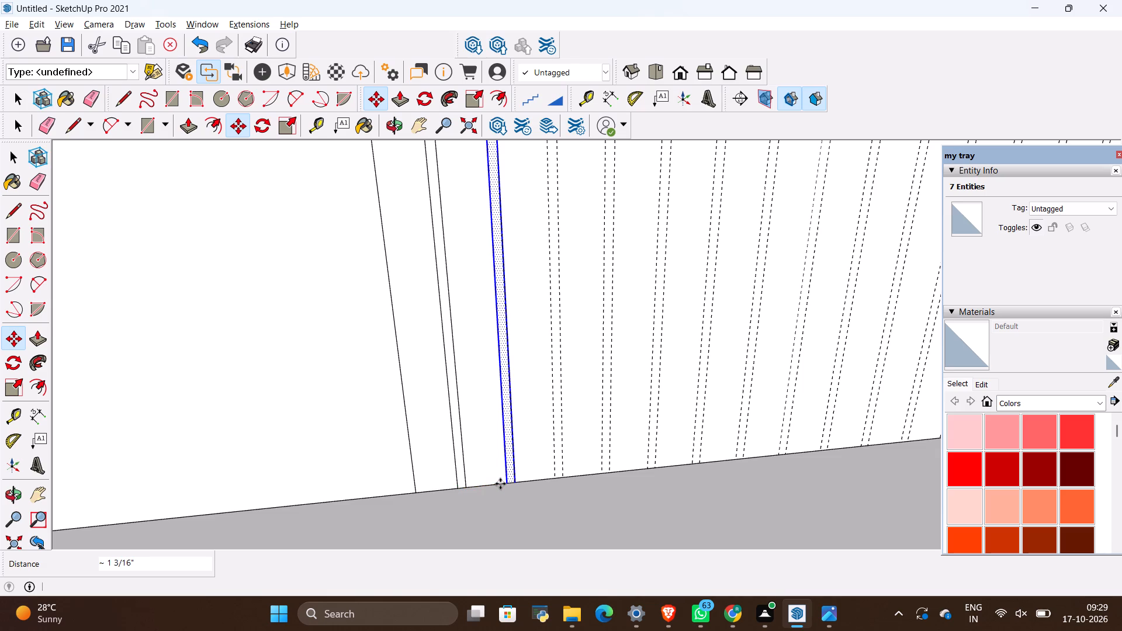
key(shift+asterisk)
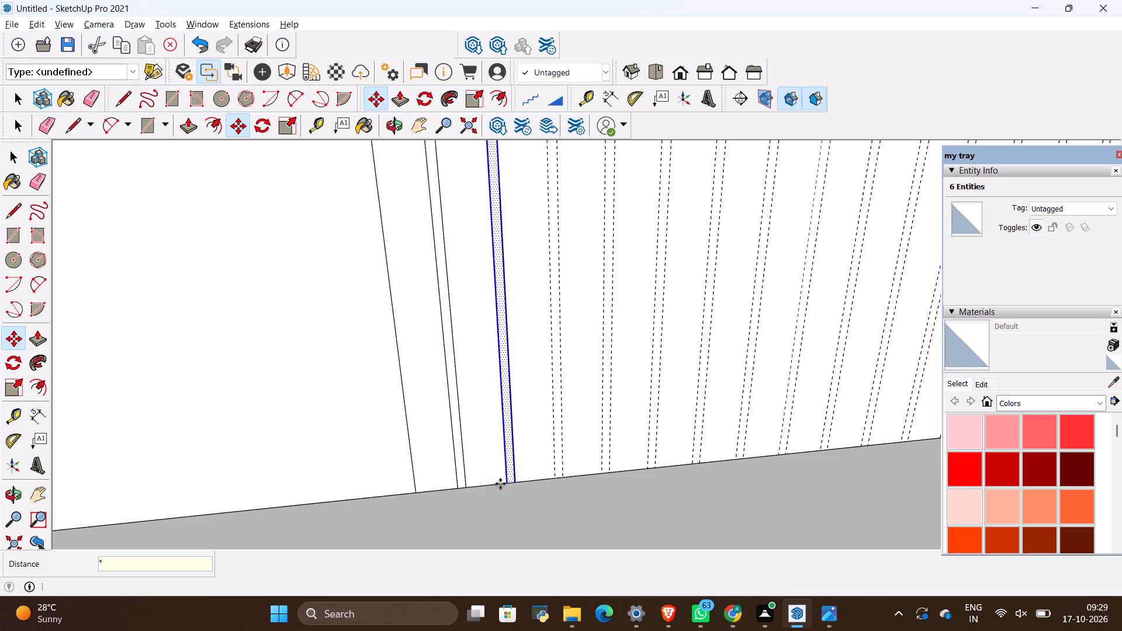
text(15)
key(Return)
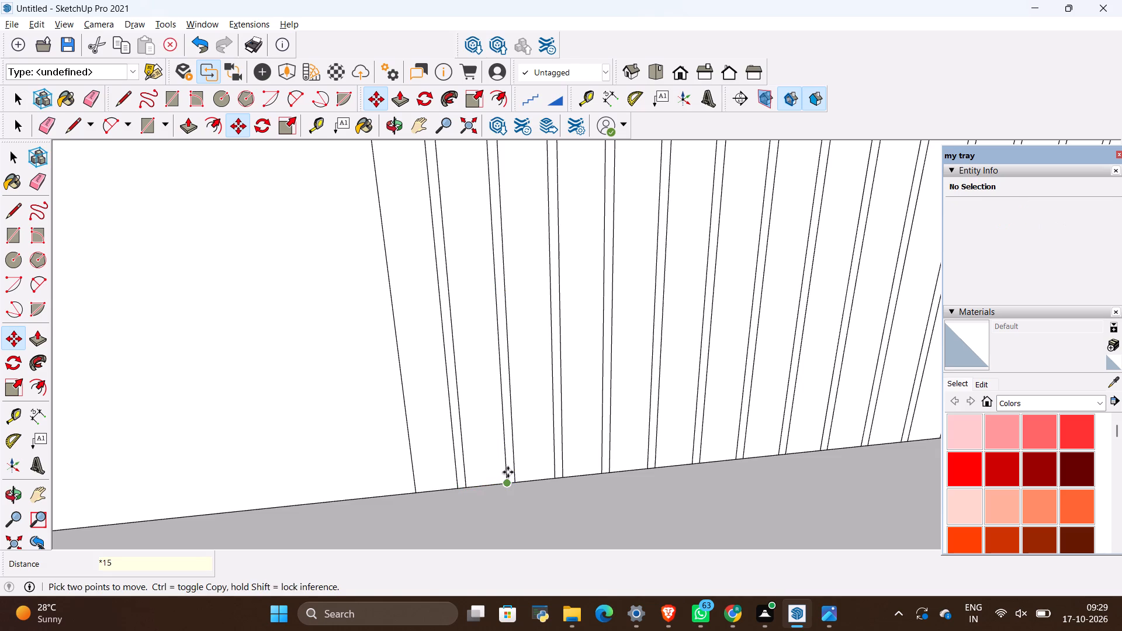
Set the strip array to 18 copies so it fills the remaining guide pairs up to the niche's edge.
scroll(480, 460, down, 15)
scroll(546, 443, up, 2)
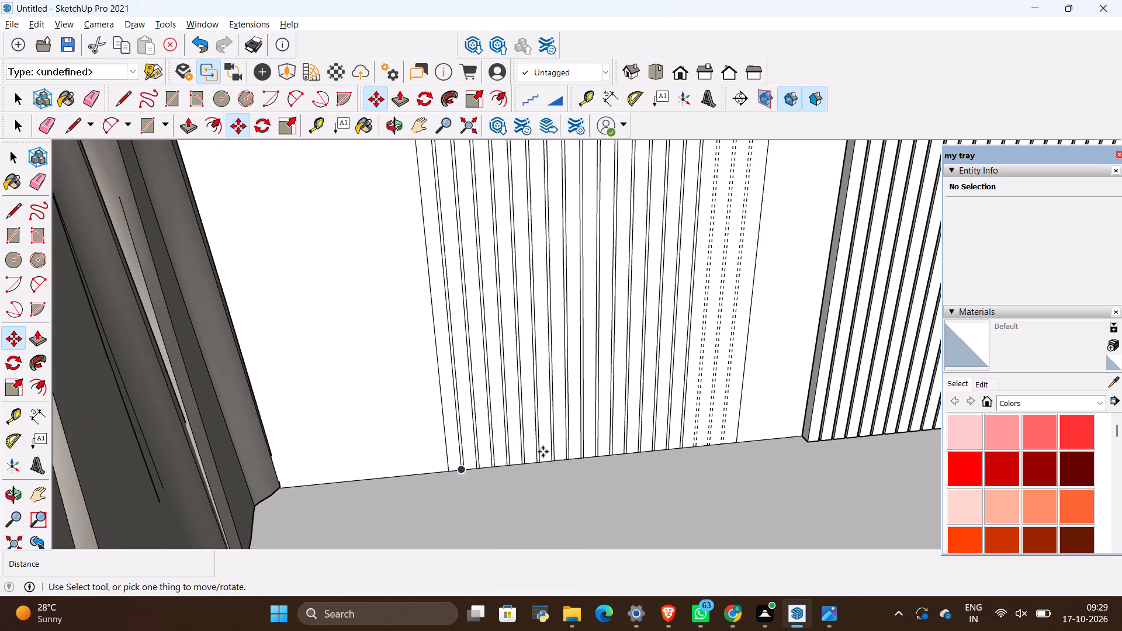
text(*18)
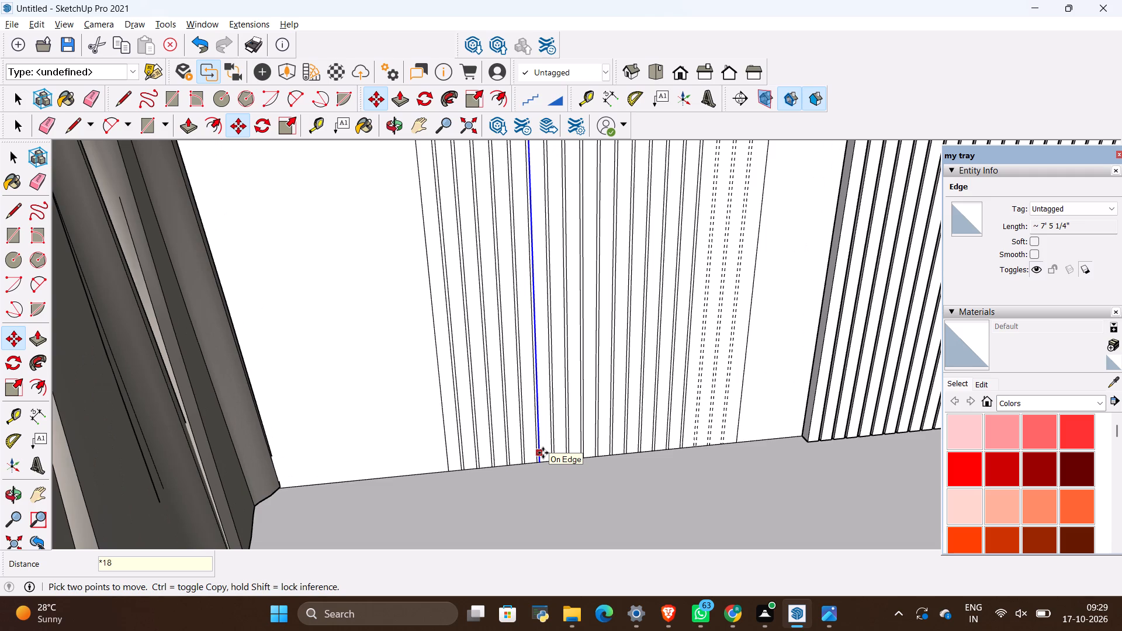
key(Return)
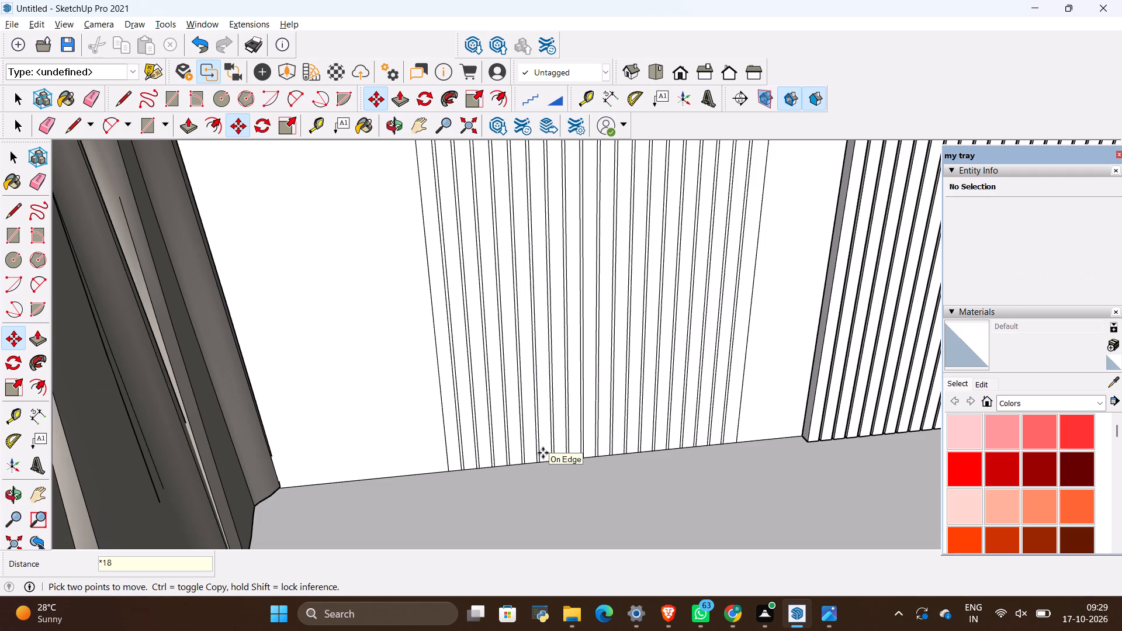
key(space)
click(423, 418)
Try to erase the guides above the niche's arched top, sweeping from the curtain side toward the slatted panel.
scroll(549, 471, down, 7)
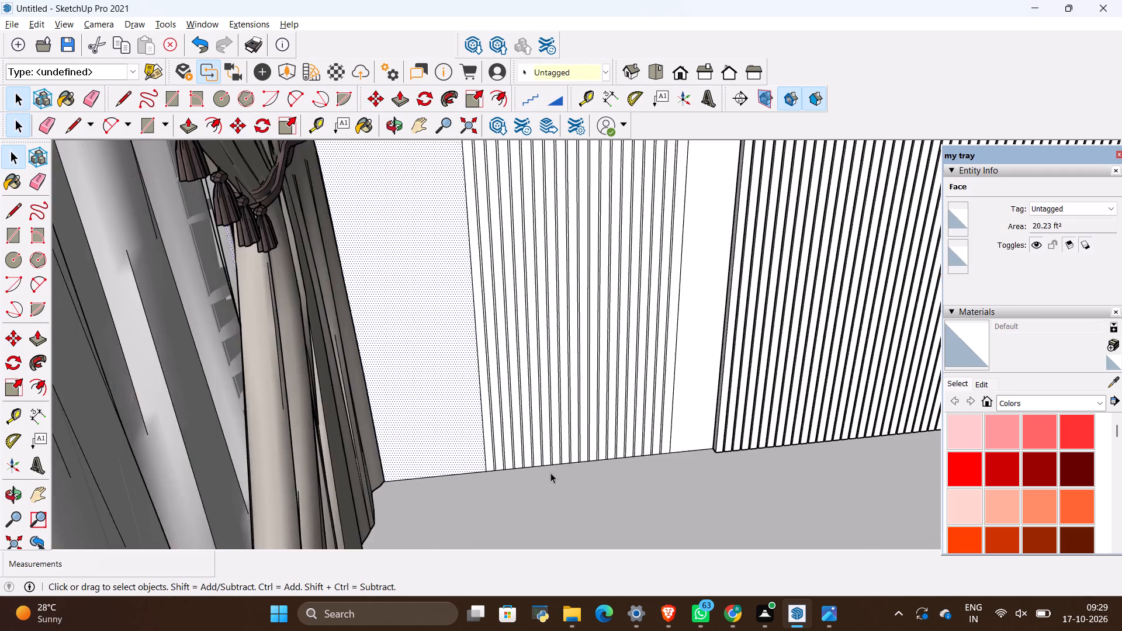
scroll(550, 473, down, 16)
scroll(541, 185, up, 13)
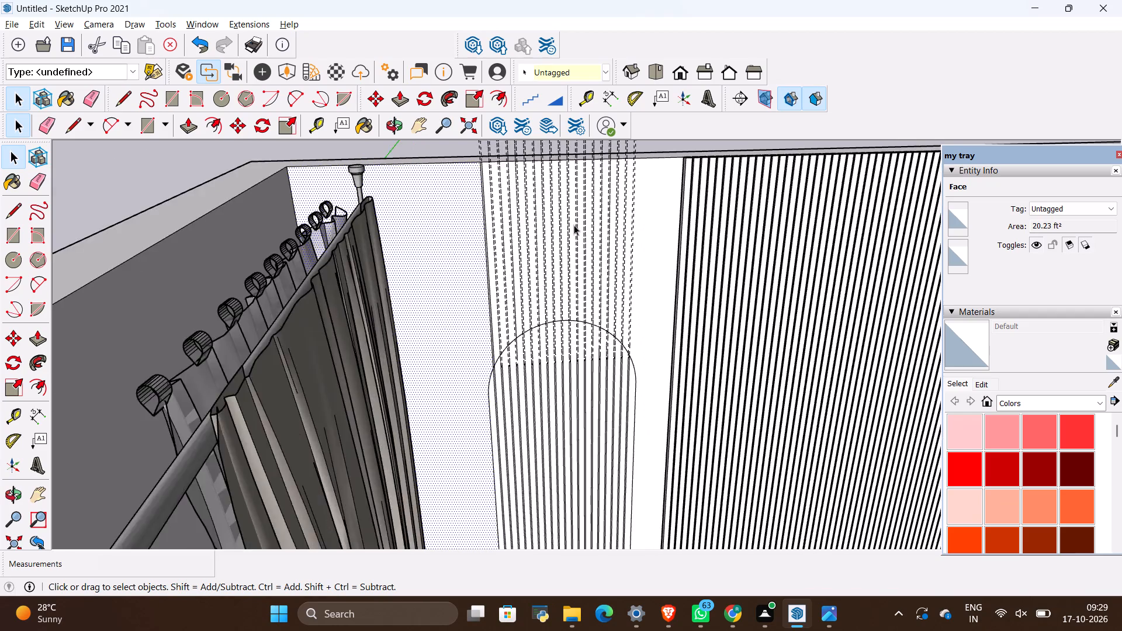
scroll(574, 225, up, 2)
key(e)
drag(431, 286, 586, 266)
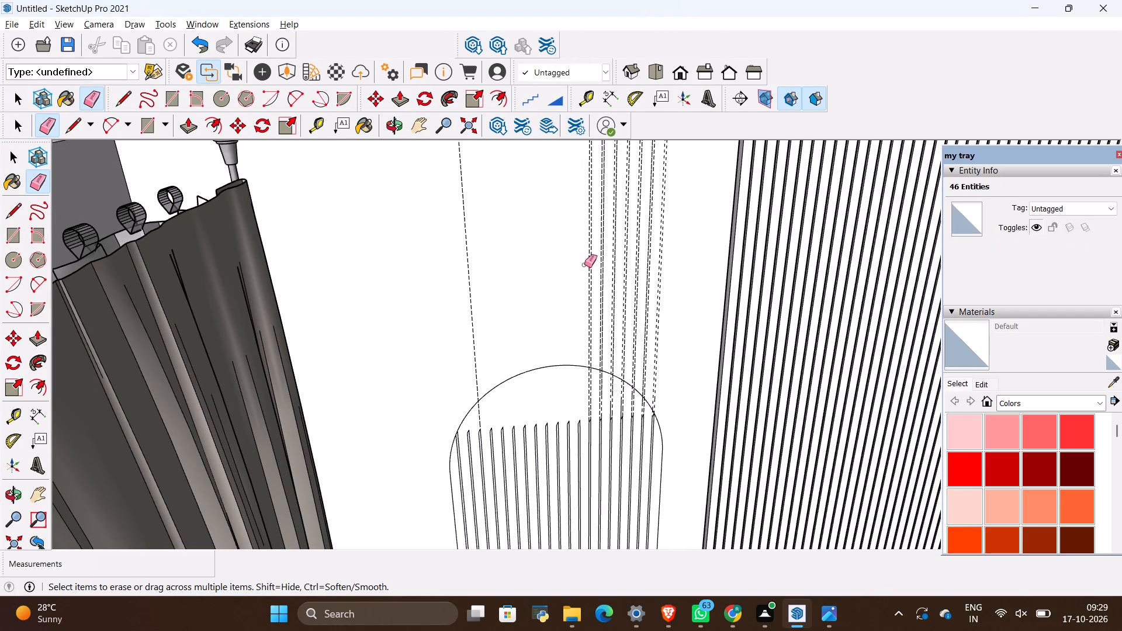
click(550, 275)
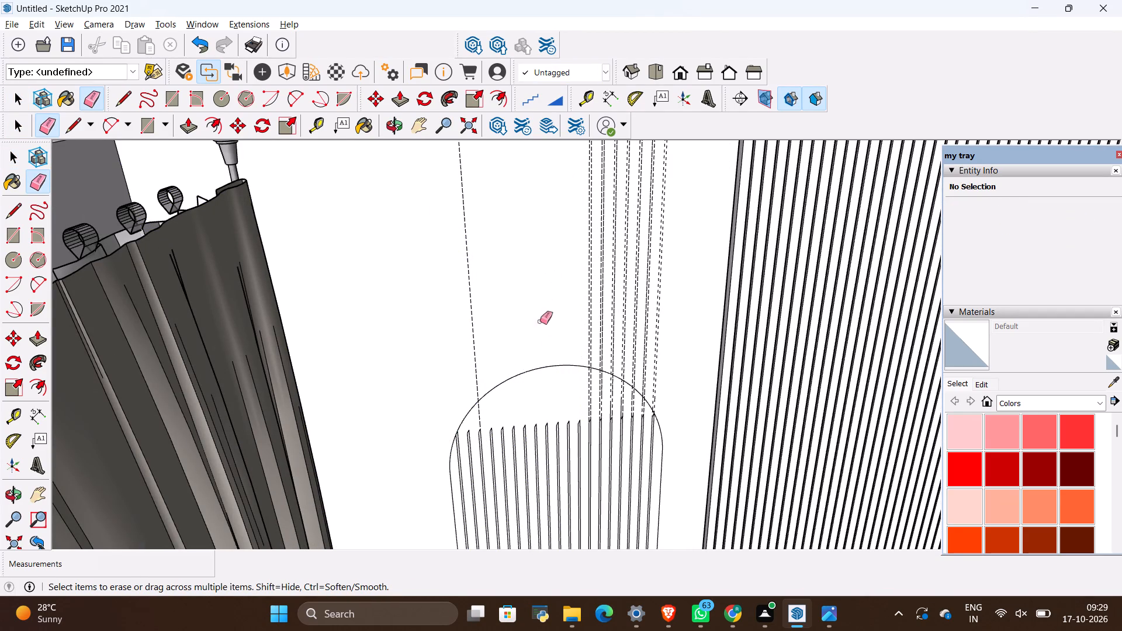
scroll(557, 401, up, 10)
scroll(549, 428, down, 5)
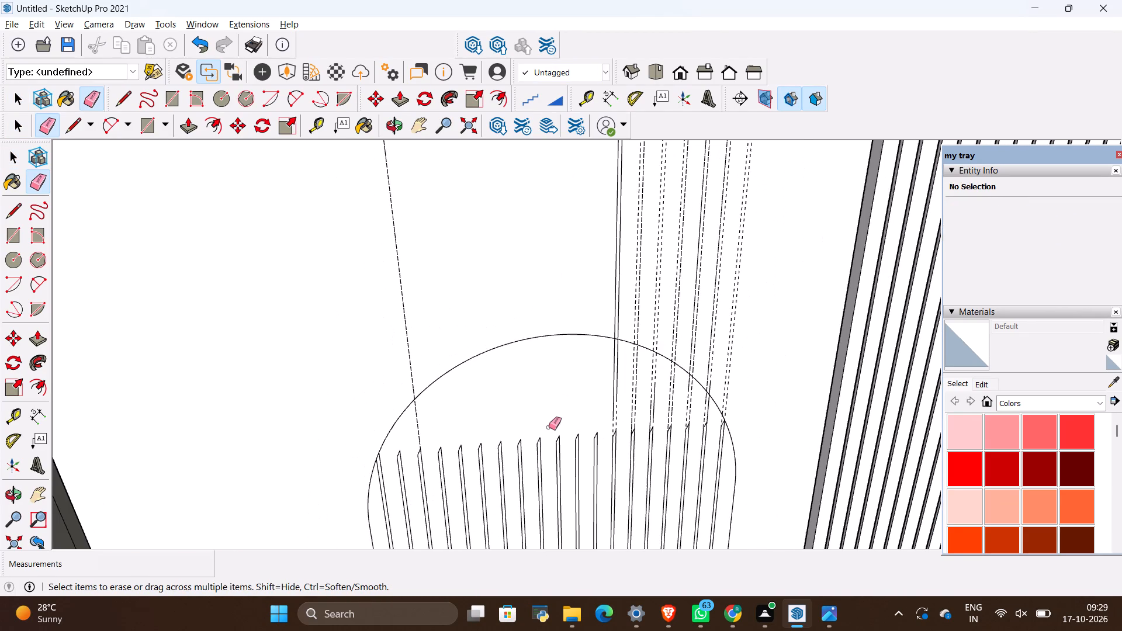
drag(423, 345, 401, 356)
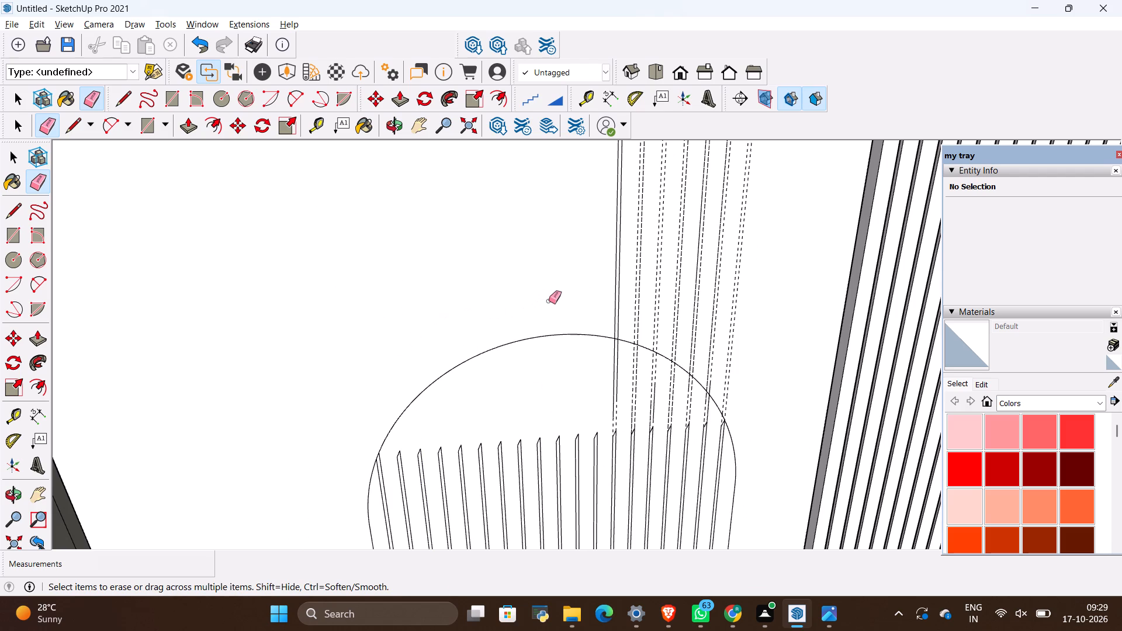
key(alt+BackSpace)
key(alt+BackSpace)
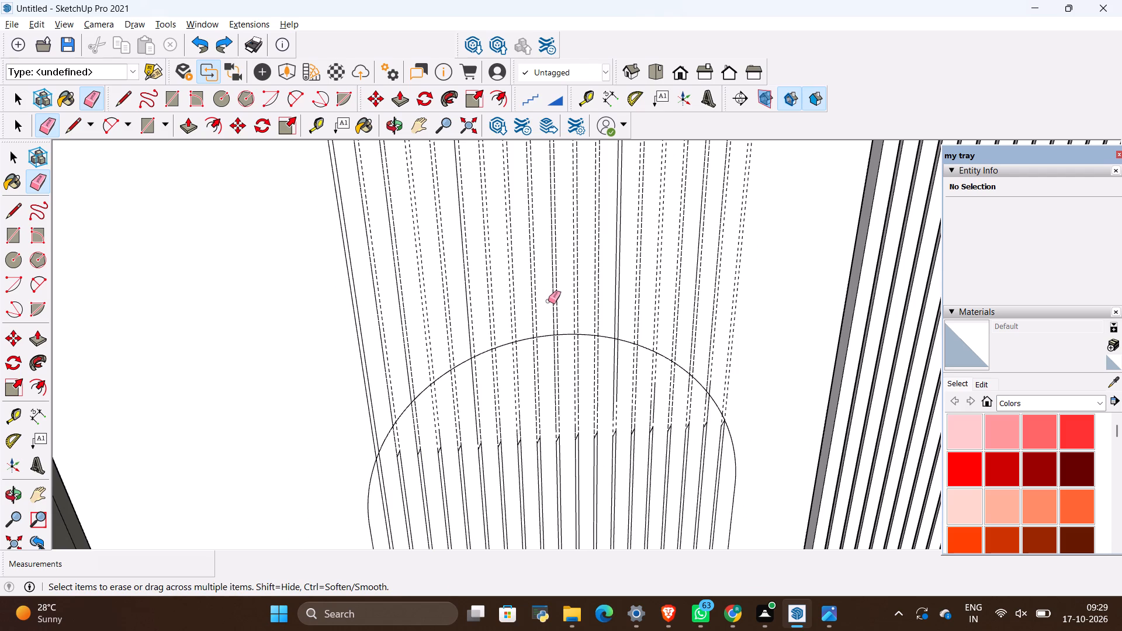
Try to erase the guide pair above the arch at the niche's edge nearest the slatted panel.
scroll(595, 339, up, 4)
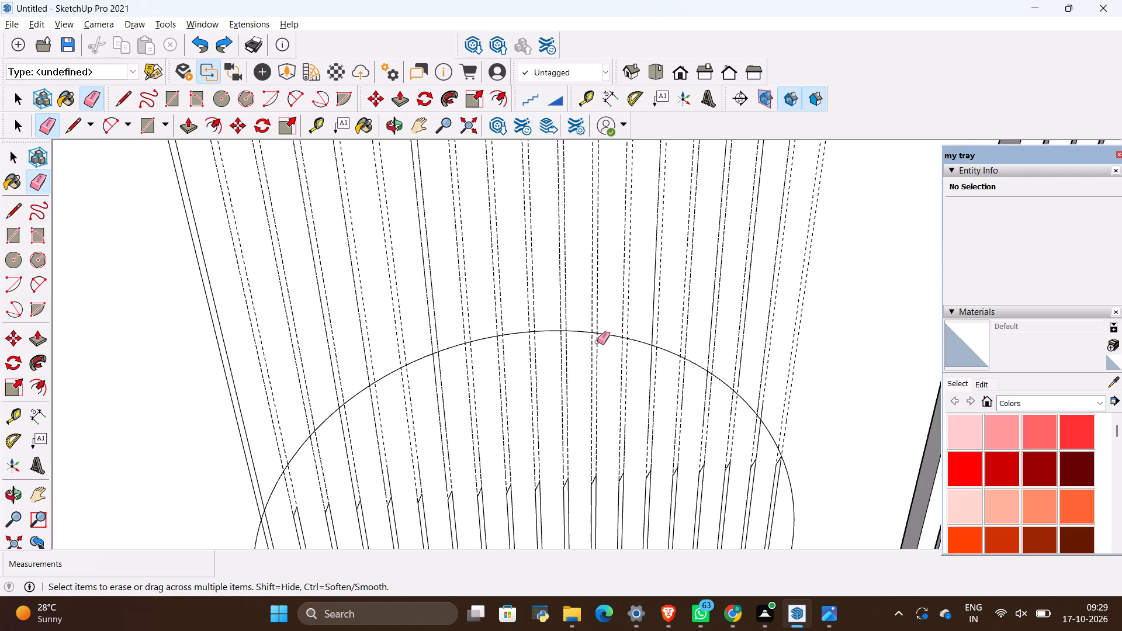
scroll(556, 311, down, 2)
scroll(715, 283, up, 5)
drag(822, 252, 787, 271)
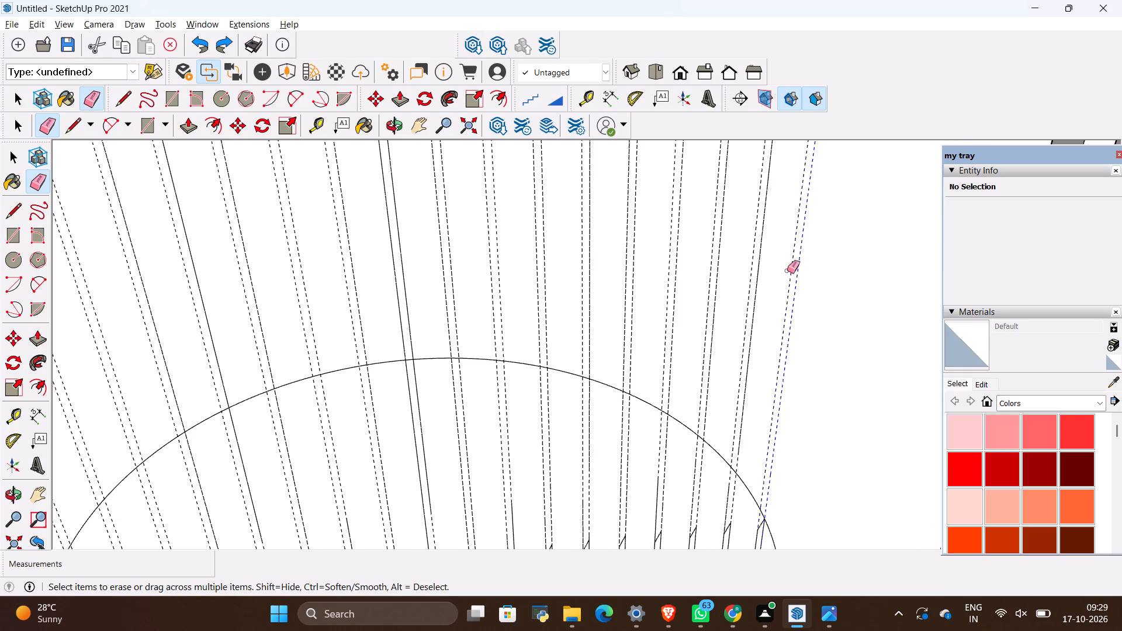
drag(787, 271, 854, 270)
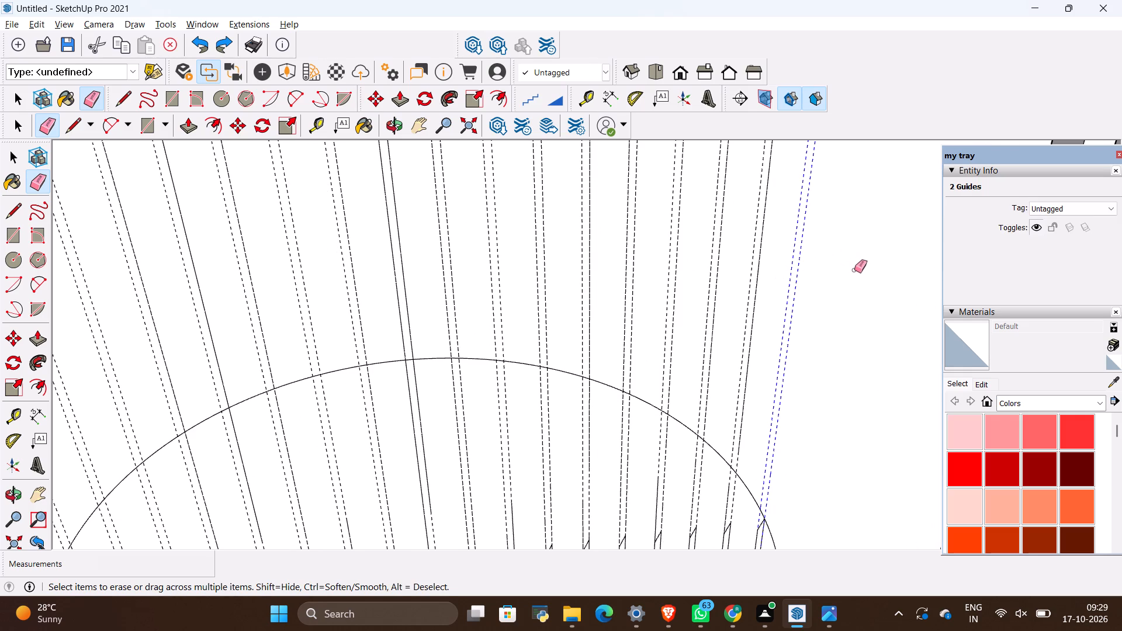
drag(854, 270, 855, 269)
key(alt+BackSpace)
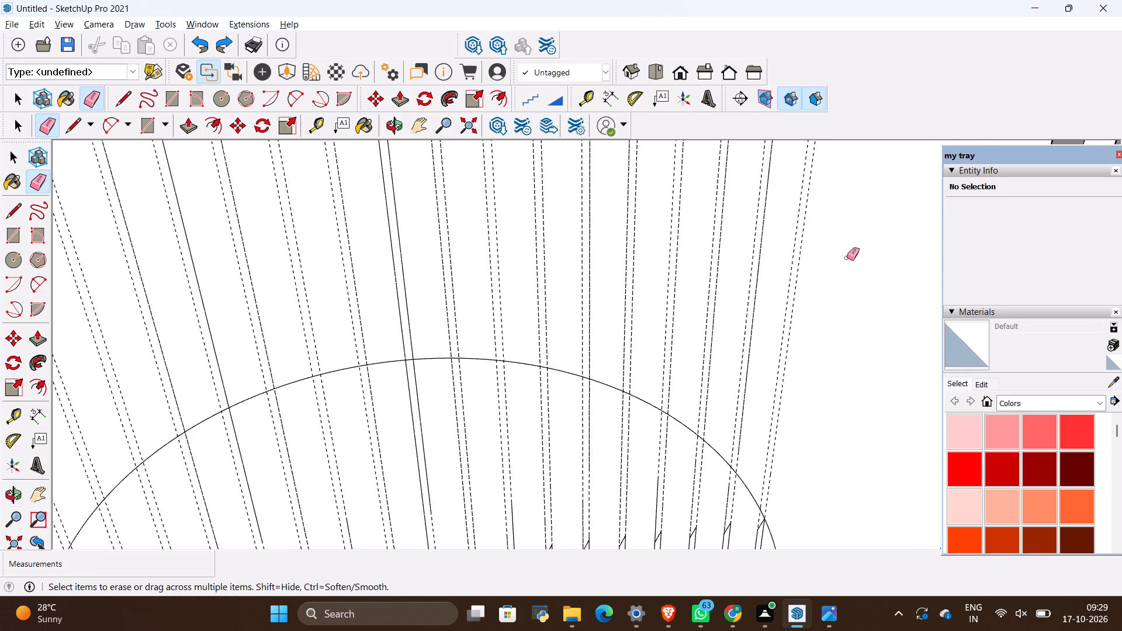
Erase the short top edges of the second and third narrow strips from the curtain side of the niche, keeping their long edges.
scroll(677, 231, down, 17)
scroll(667, 254, down, 6)
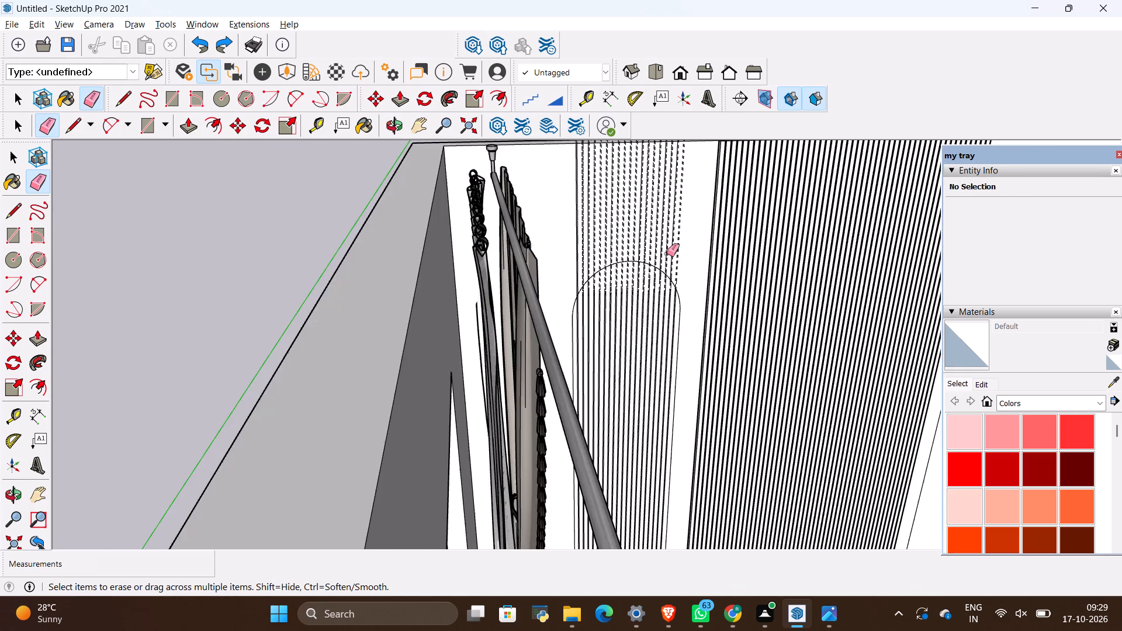
scroll(662, 183, up, 5)
scroll(684, 363, up, 9)
click(1097, 417)
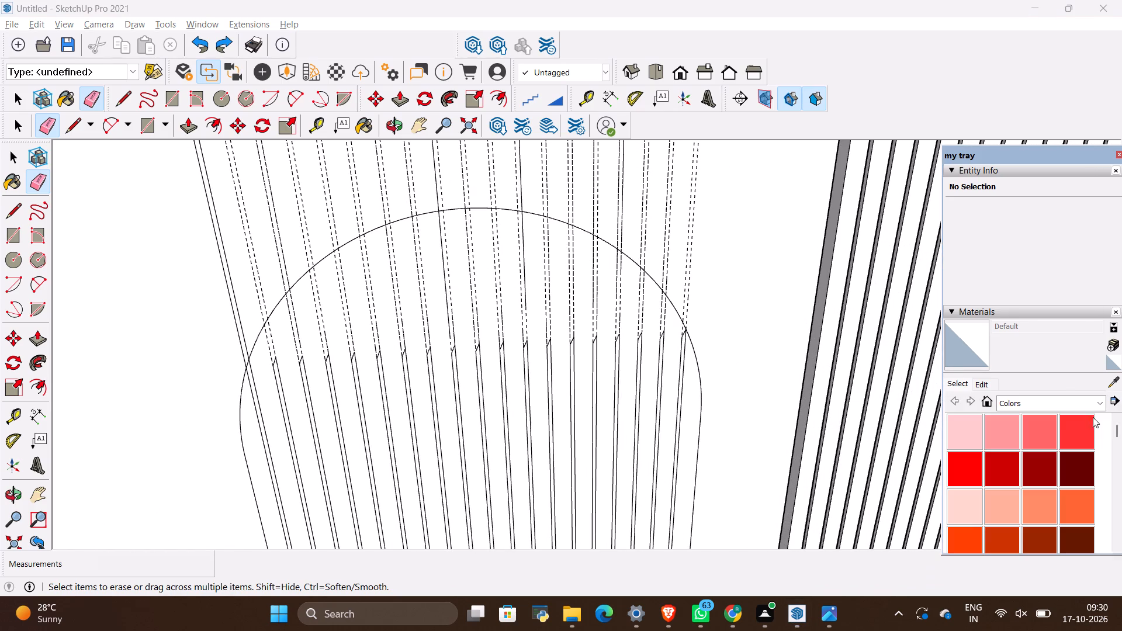
scroll(280, 393, up, 6)
scroll(234, 323, up, 6)
scroll(289, 291, up, 6)
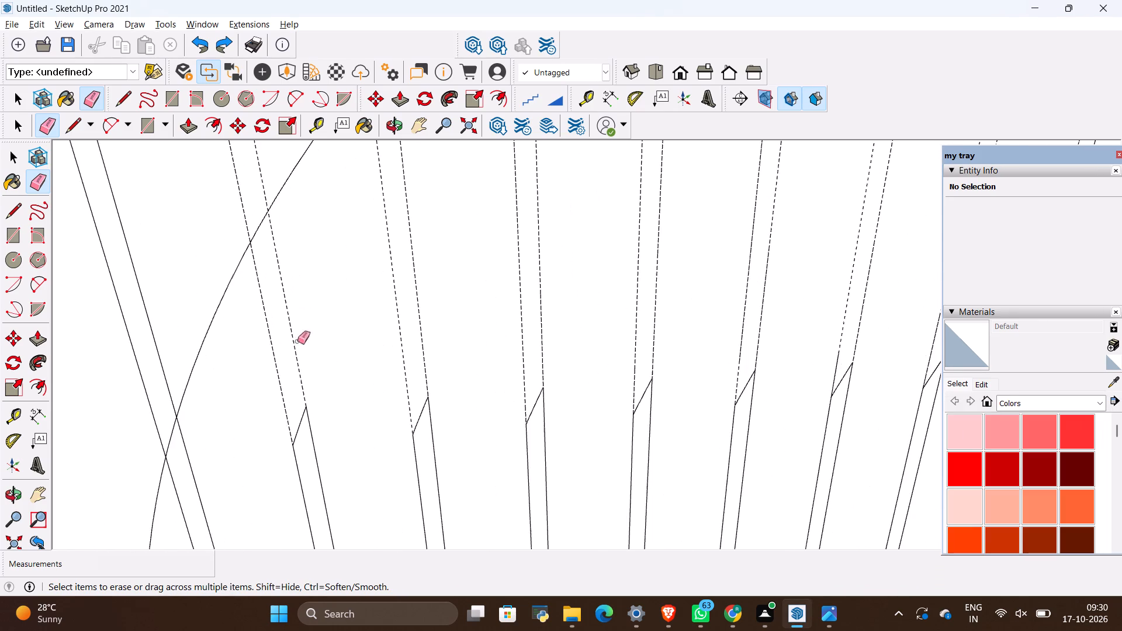
scroll(303, 411, up, 9)
drag(289, 431, 299, 438)
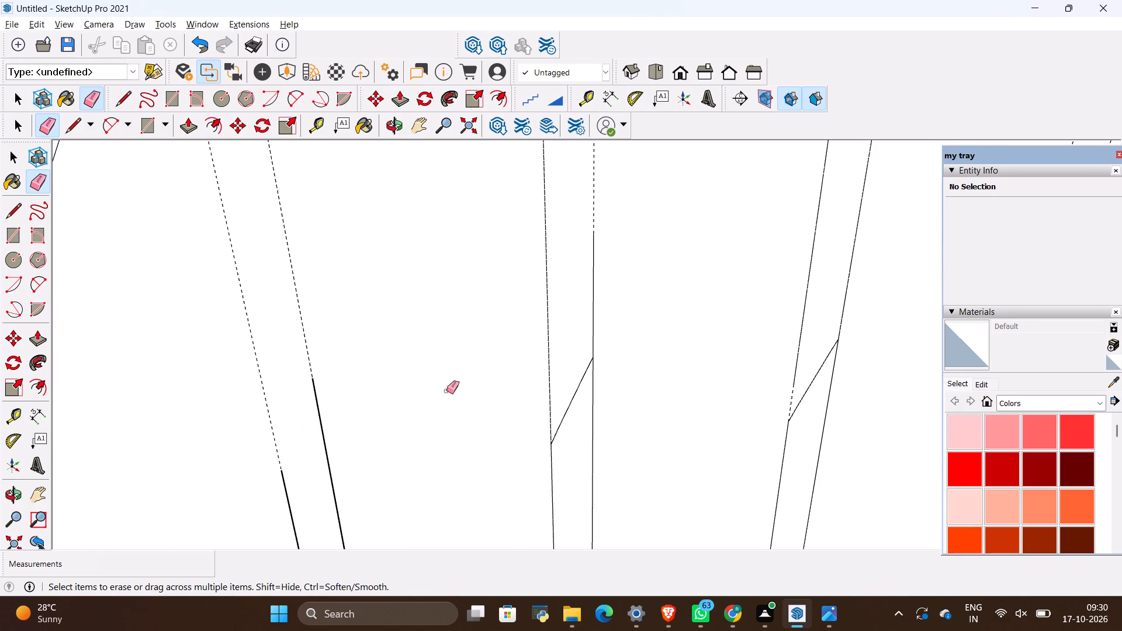
drag(570, 375, 598, 411)
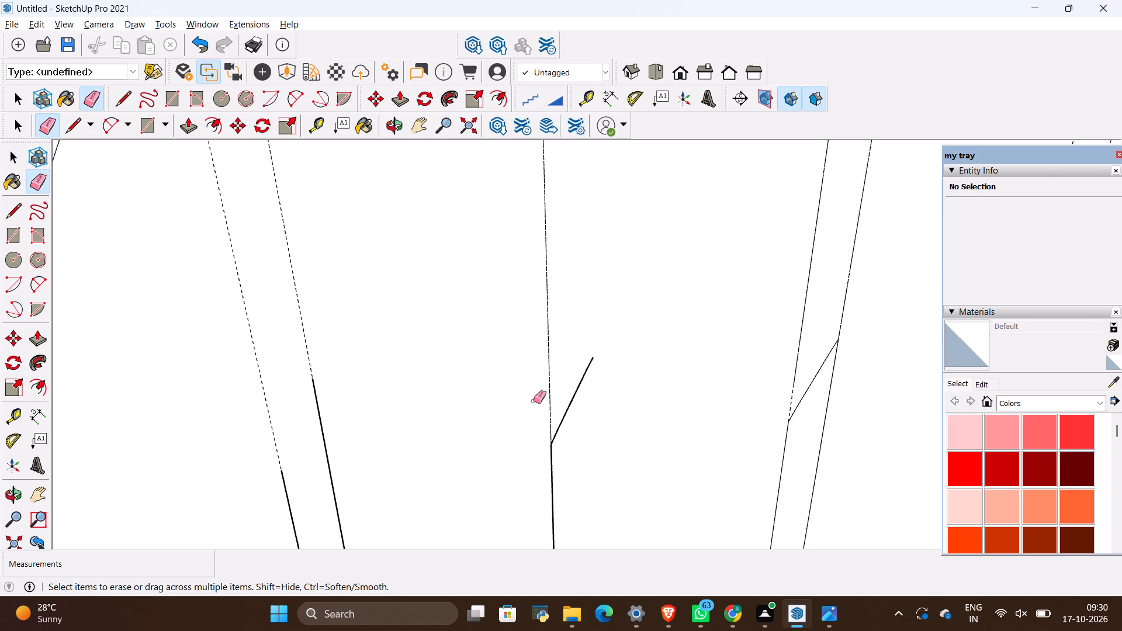
key(alt+BackSpace)
drag(560, 402, 570, 407)
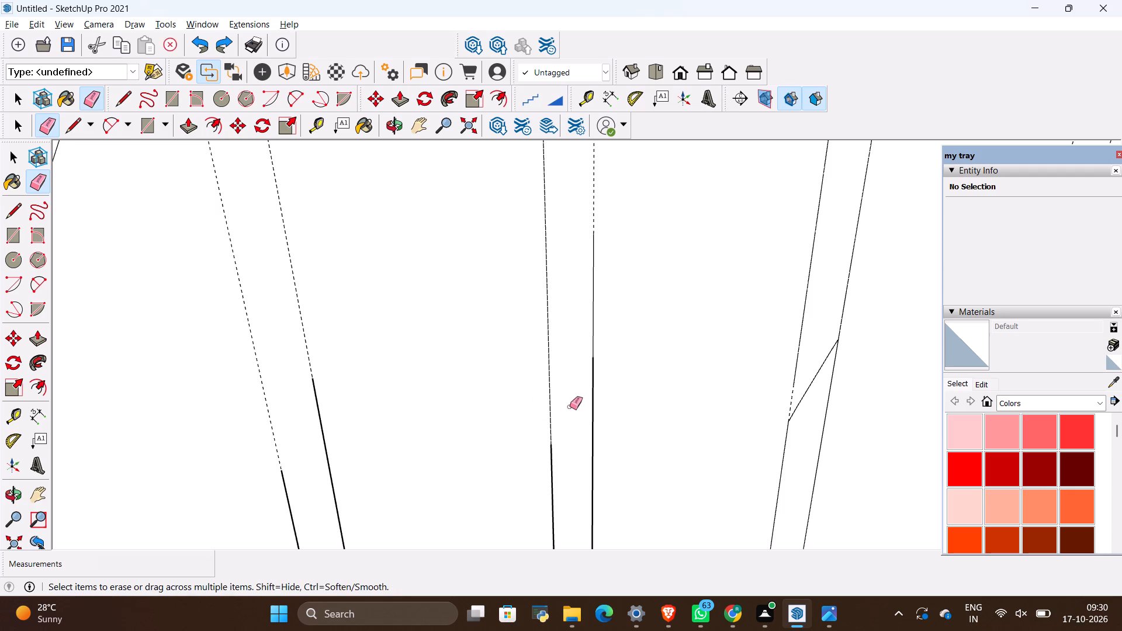
drag(815, 367, 829, 427)
scroll(541, 414, down, 1)
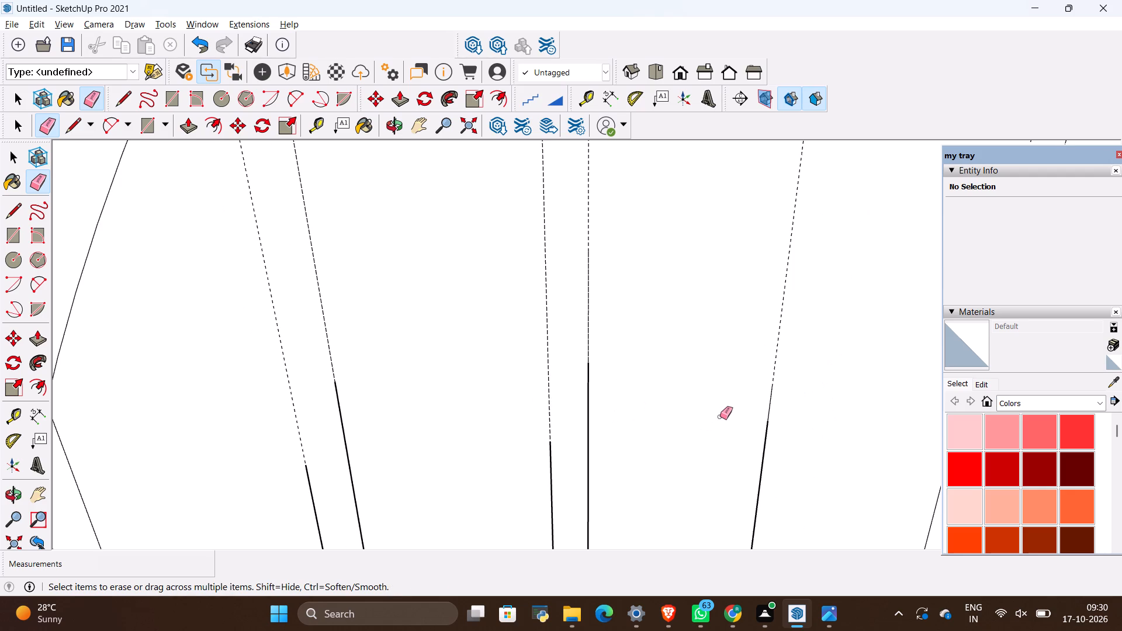
key(alt+BackSpace)
scroll(423, 466, down, 6)
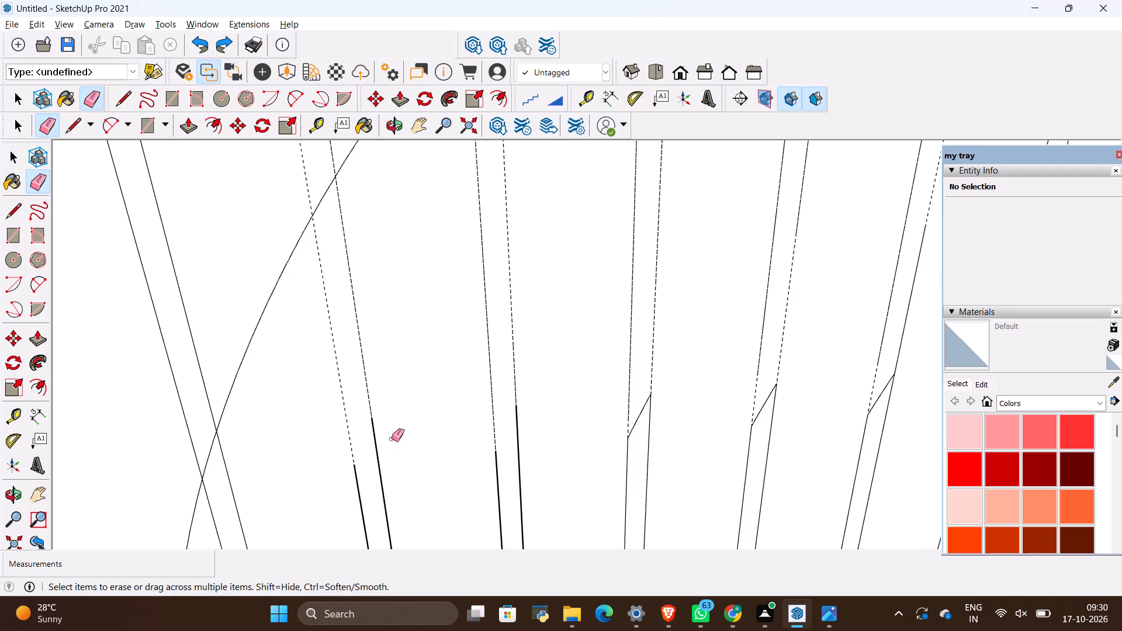
Erase all the guides above the niche's arch together with the first strip's lines that extend past the arch.
scroll(414, 427, down, 18)
scroll(453, 418, down, 3)
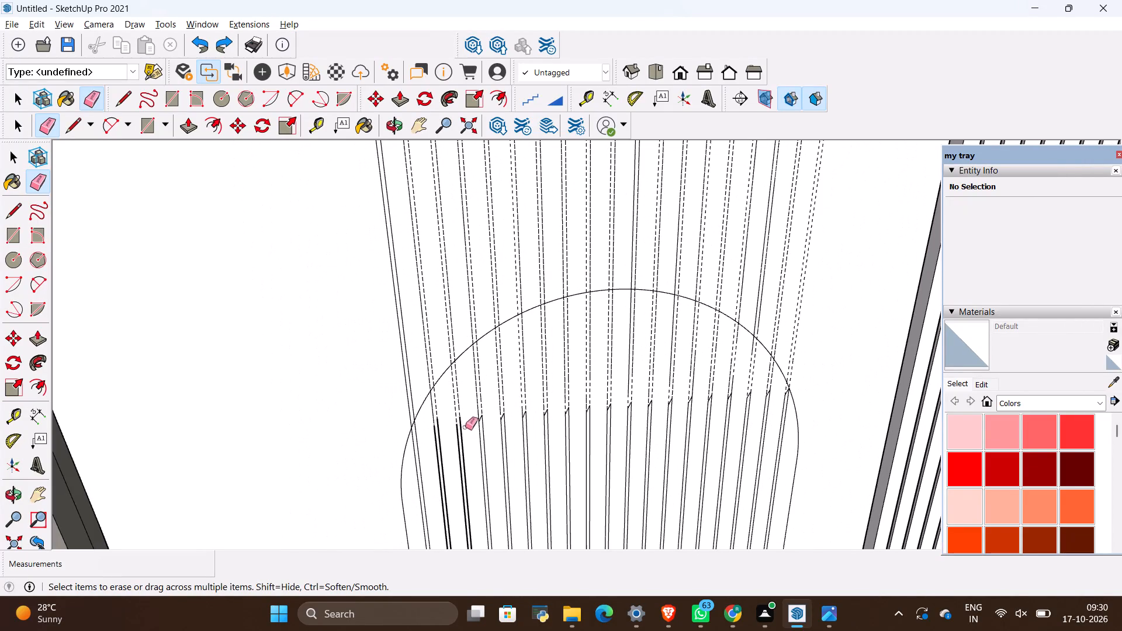
scroll(467, 428, up, 2)
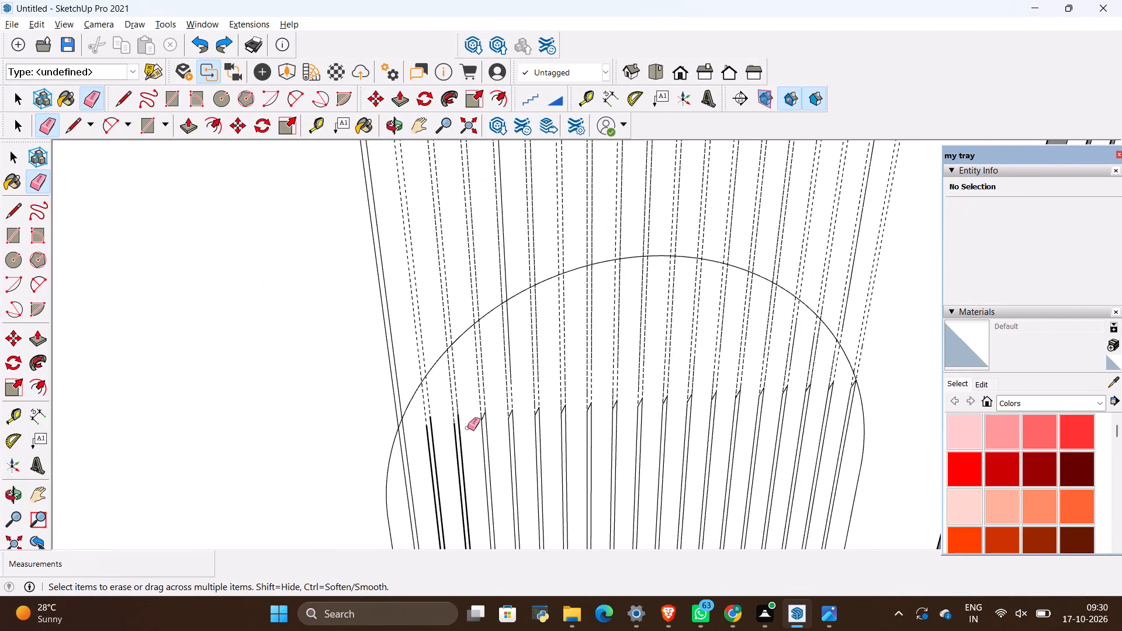
scroll(467, 428, down, 6)
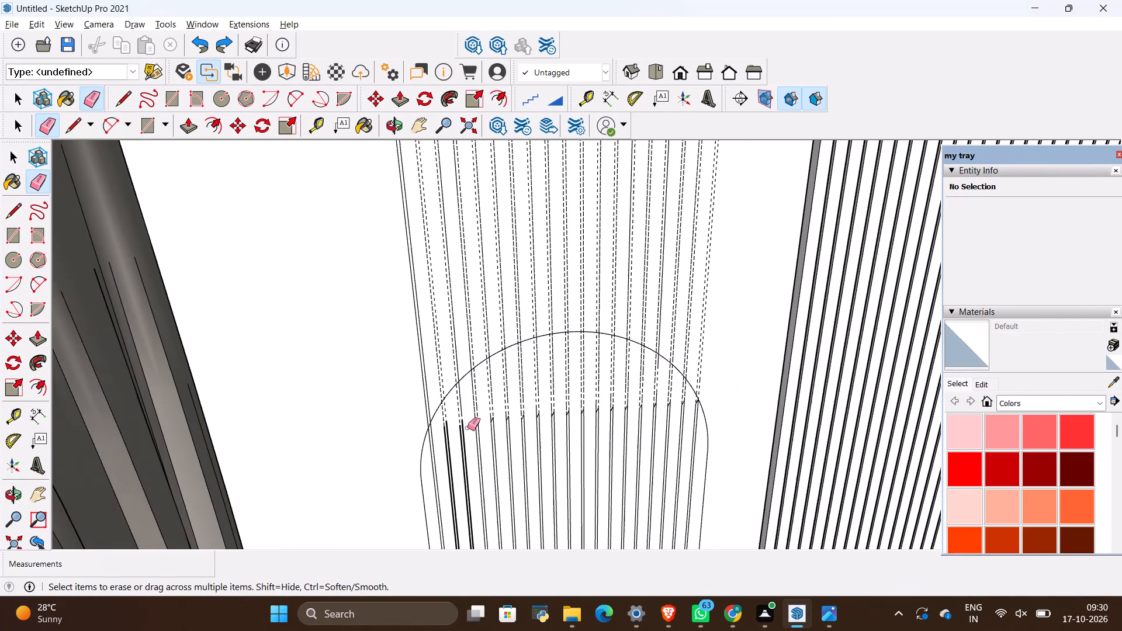
drag(352, 320, 705, 273)
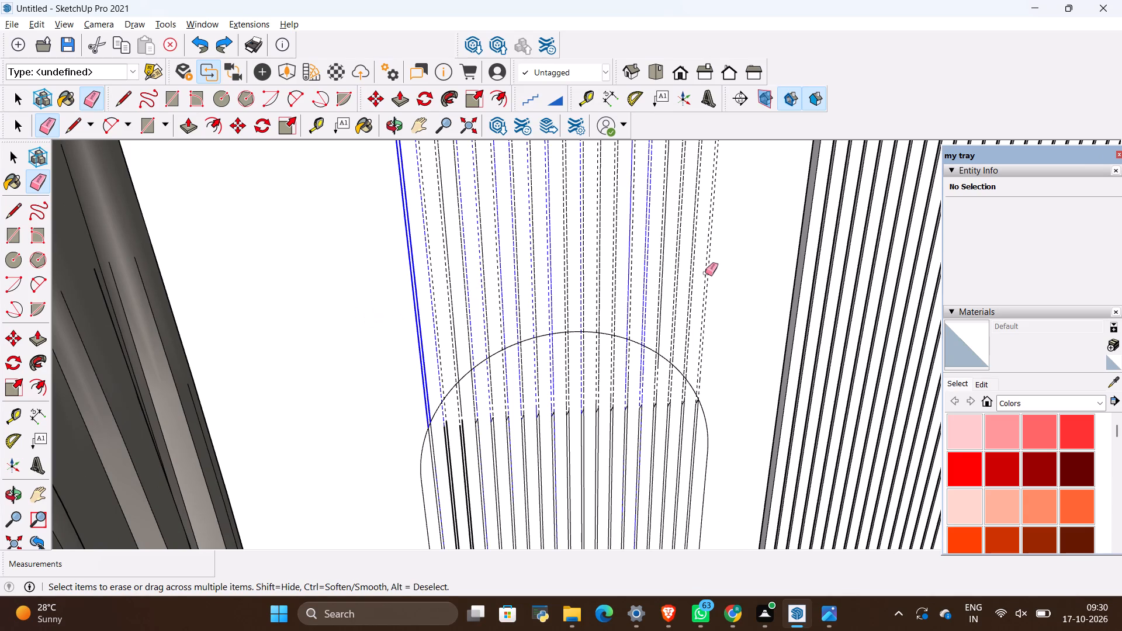
drag(705, 273, 712, 273)
drag(732, 268, 523, 297)
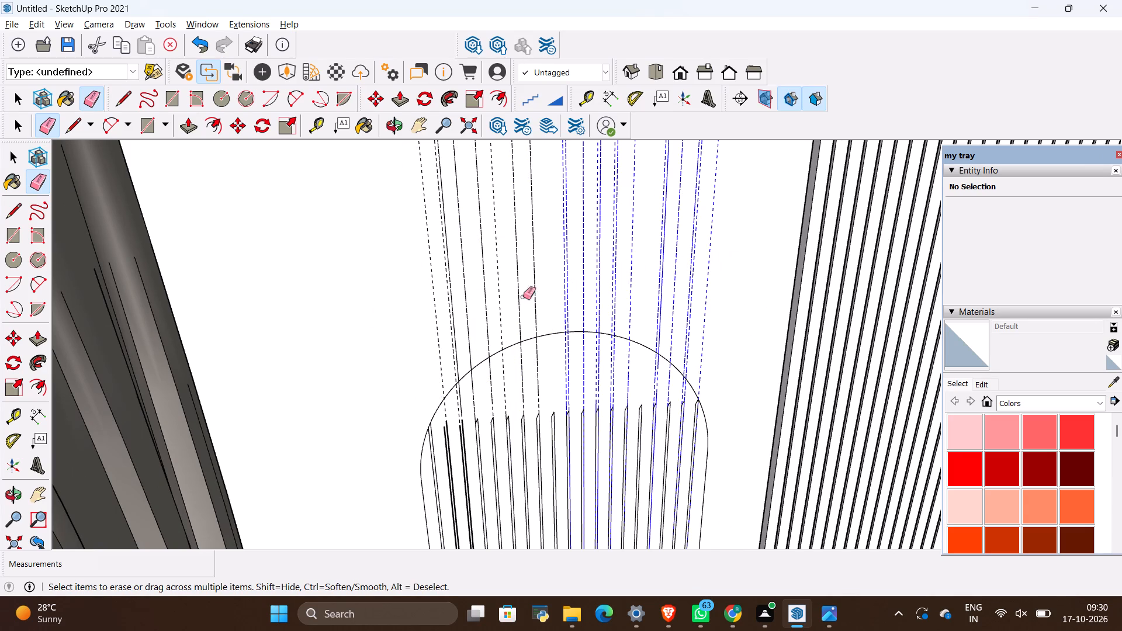
drag(523, 297, 433, 318)
drag(556, 267, 455, 308)
Erase the short slanted top edges of the strips from the middle of that group toward the curtain side of the niche.
drag(564, 395, 581, 488)
scroll(580, 515, up, 4)
scroll(489, 369, up, 10)
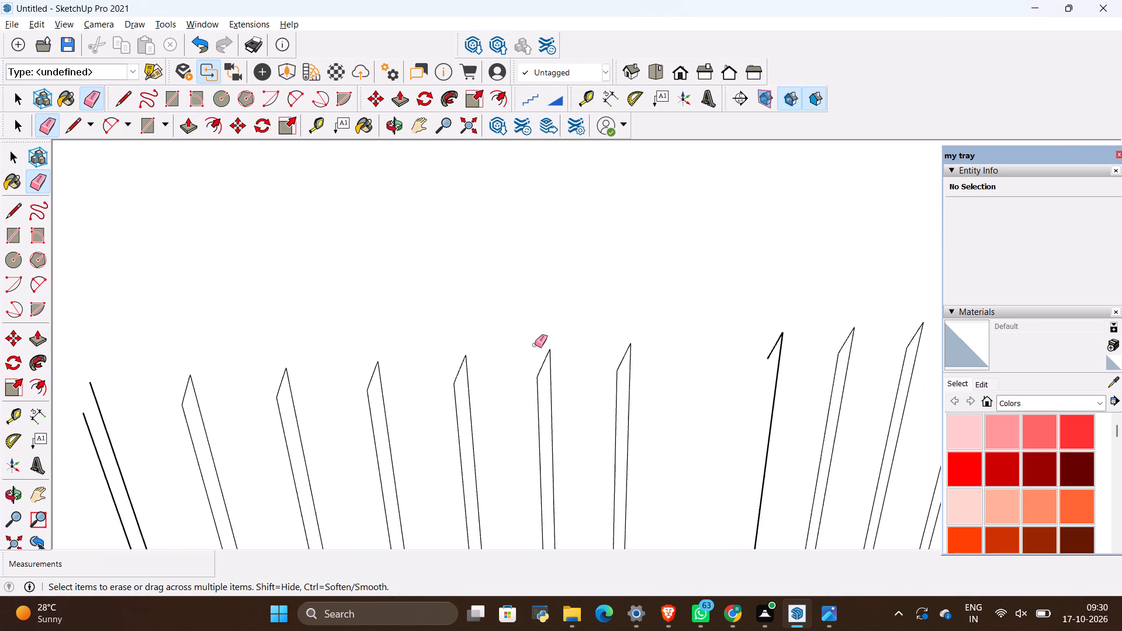
scroll(535, 345, up, 12)
drag(545, 361, 559, 378)
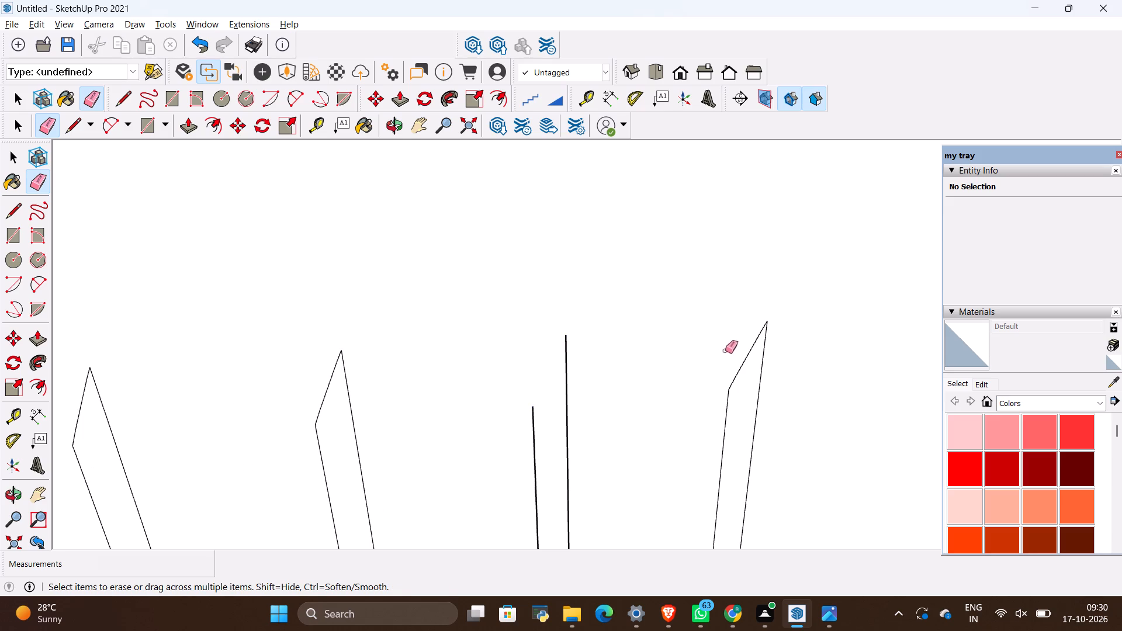
drag(728, 351, 752, 365)
drag(313, 375, 325, 391)
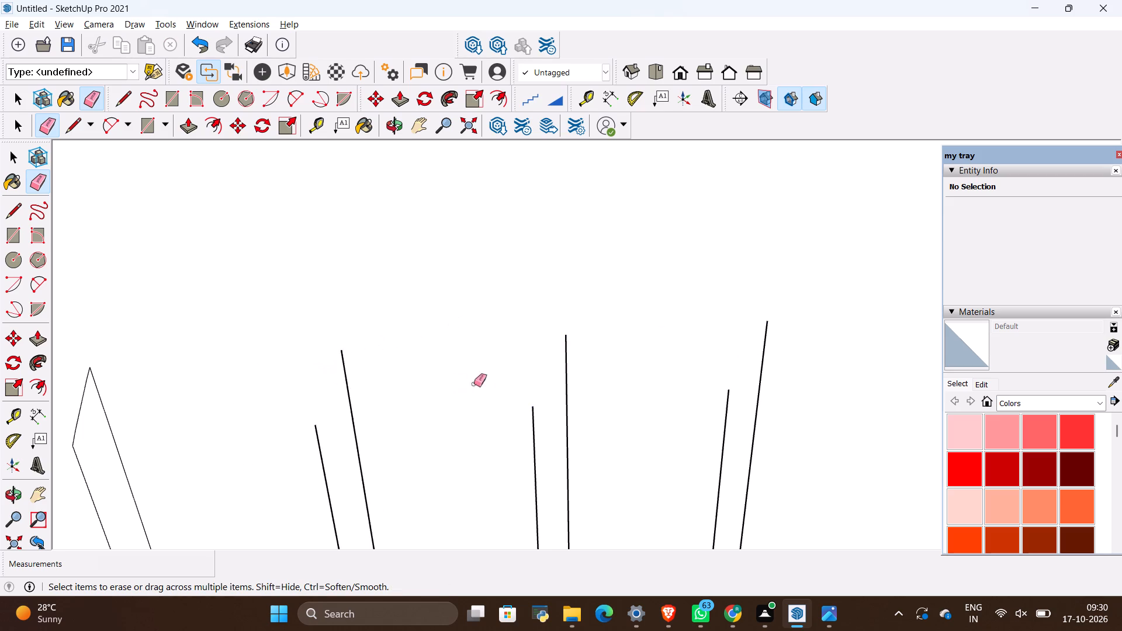
scroll(477, 384, down, 6)
drag(268, 387, 278, 395)
click(131, 404)
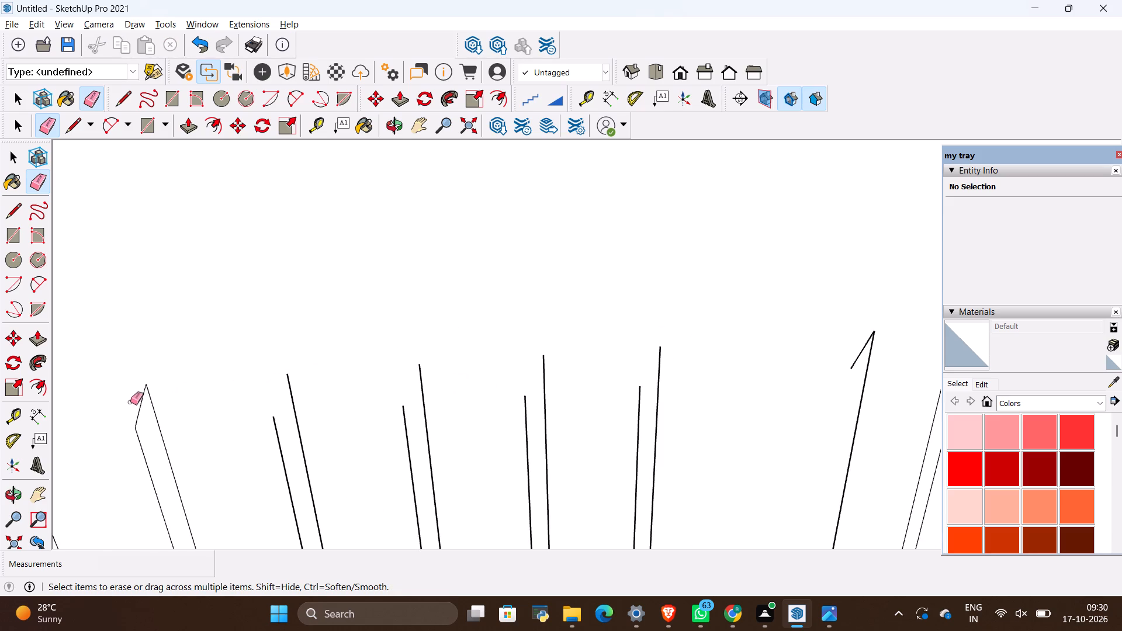
drag(132, 403, 141, 413)
Erase the short slanted top edges of the first five strips past the niche's middle gap, toward the slatted panel.
scroll(135, 411, down, 13)
scroll(386, 368, up, 8)
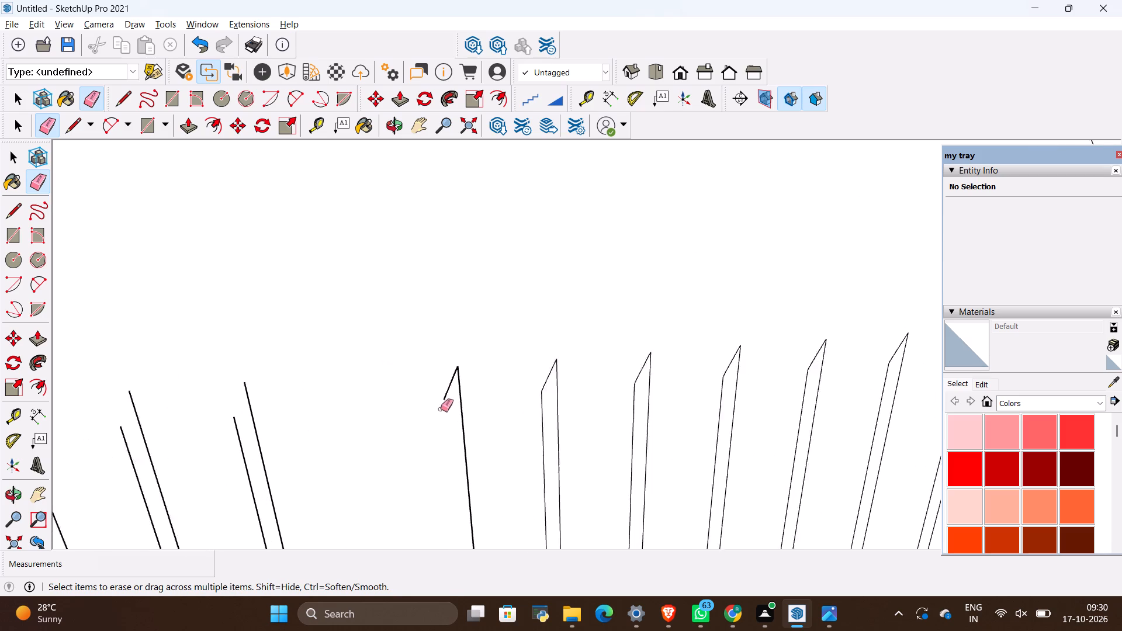
scroll(441, 409, up, 2)
drag(446, 398, 435, 362)
drag(567, 366, 576, 379)
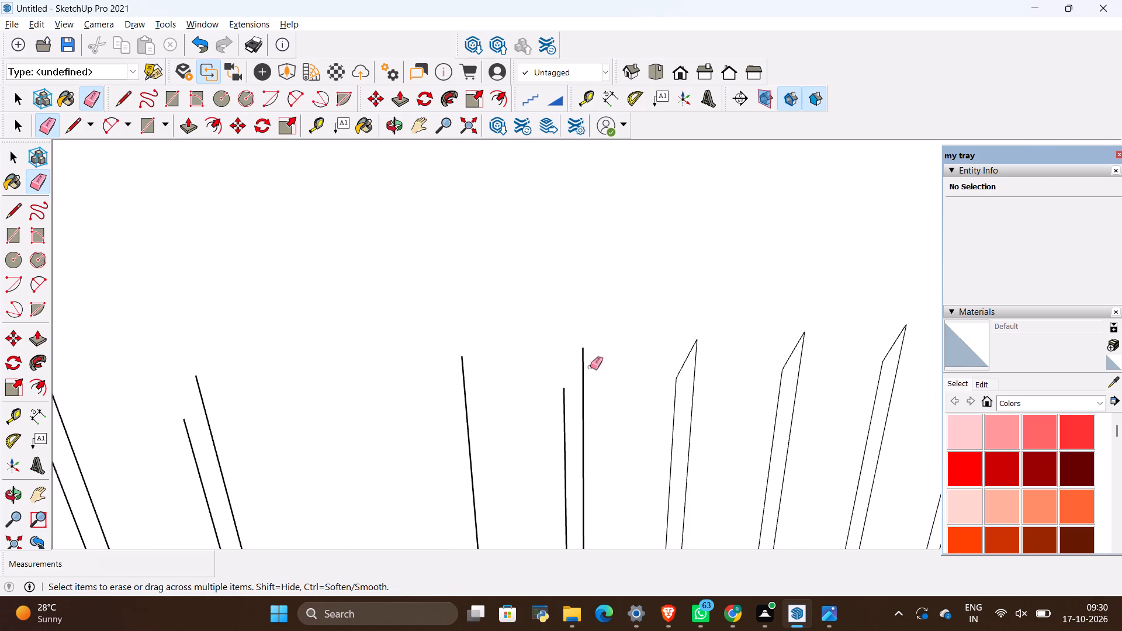
drag(670, 357, 684, 368)
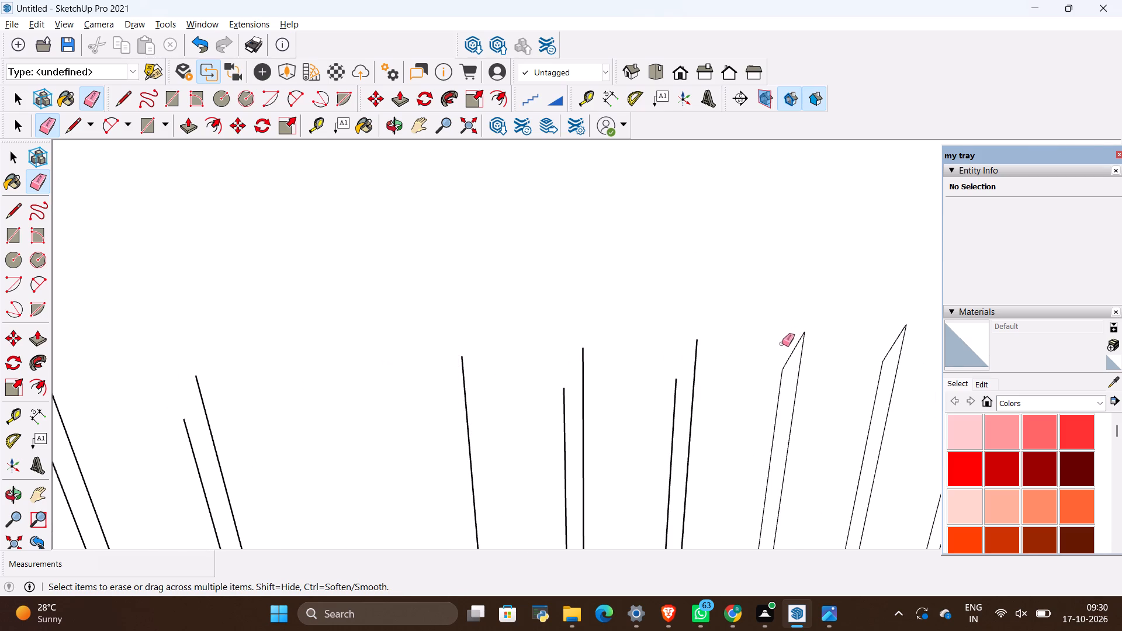
drag(785, 346, 793, 360)
scroll(525, 320, down, 5)
scroll(723, 332, up, 5)
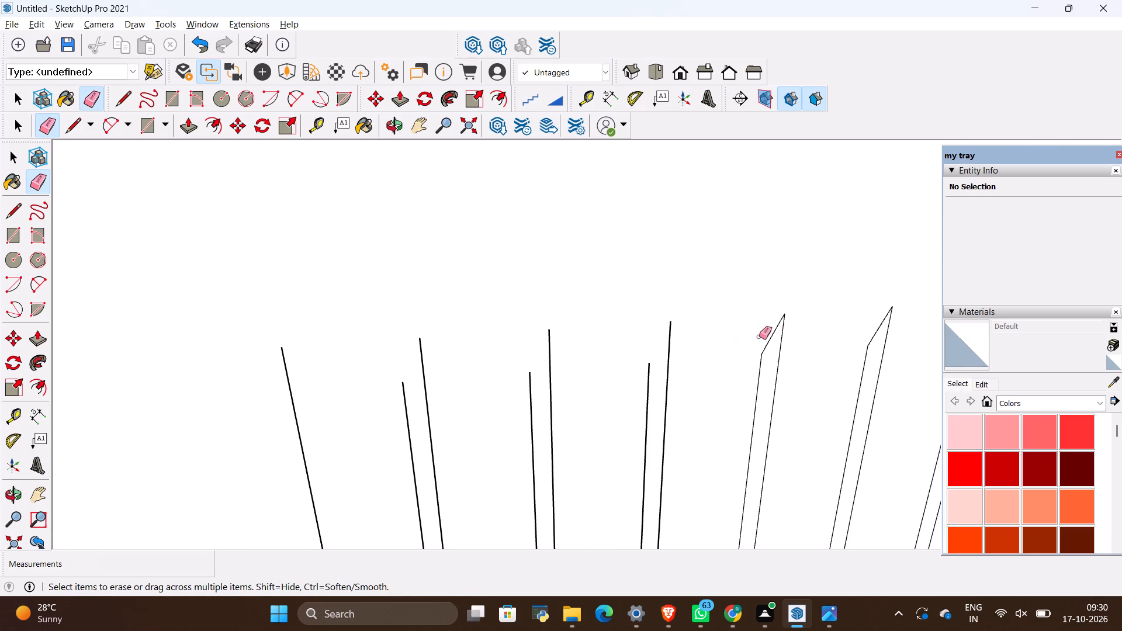
drag(761, 337, 770, 345)
Erase the slanted top edges of the remaining strips up to the niche's edge nearest the slatted panel.
scroll(540, 310, down, 4)
scroll(984, 328, up, 8)
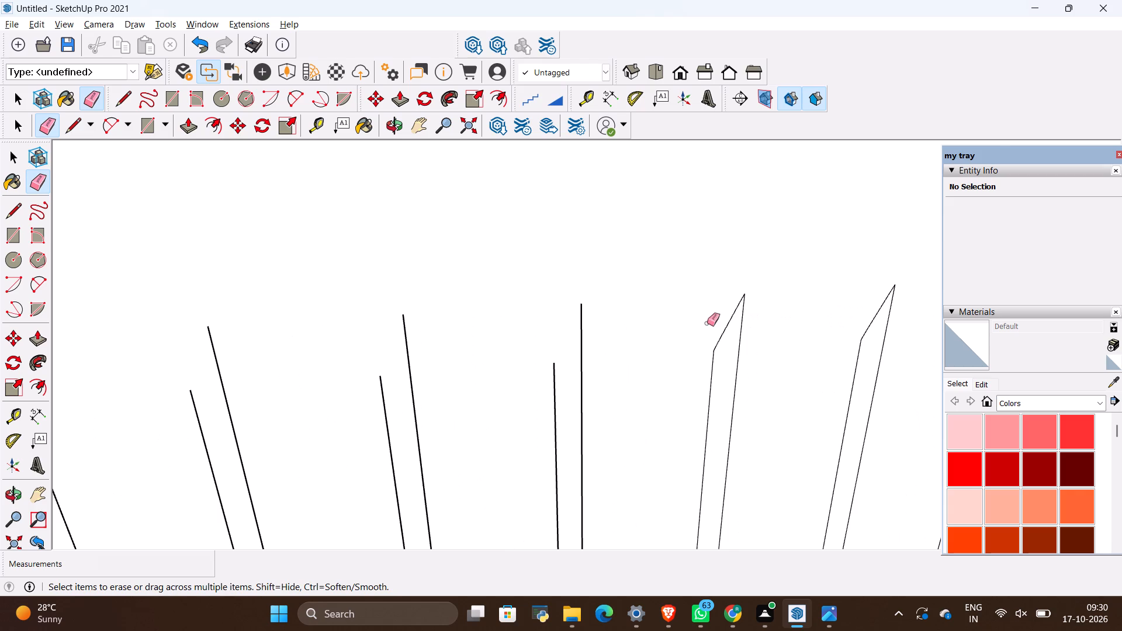
drag(712, 325, 719, 331)
drag(722, 328, 728, 333)
scroll(600, 317, down, 3)
scroll(789, 311, up, 4)
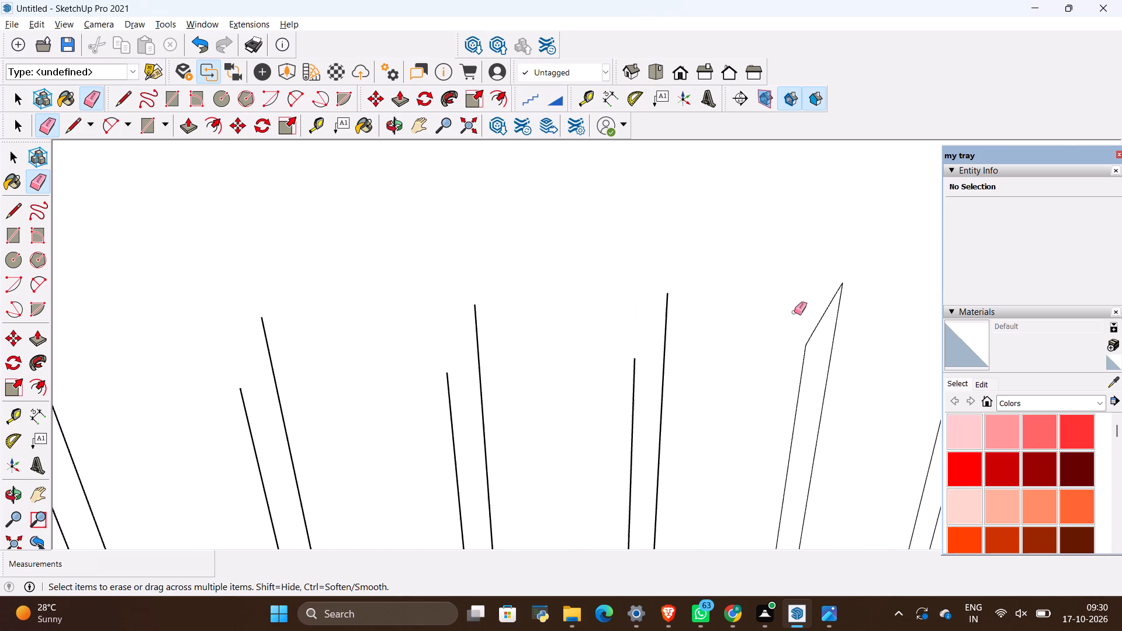
drag(808, 315, 820, 328)
scroll(569, 296, down, 4)
scroll(821, 294, up, 3)
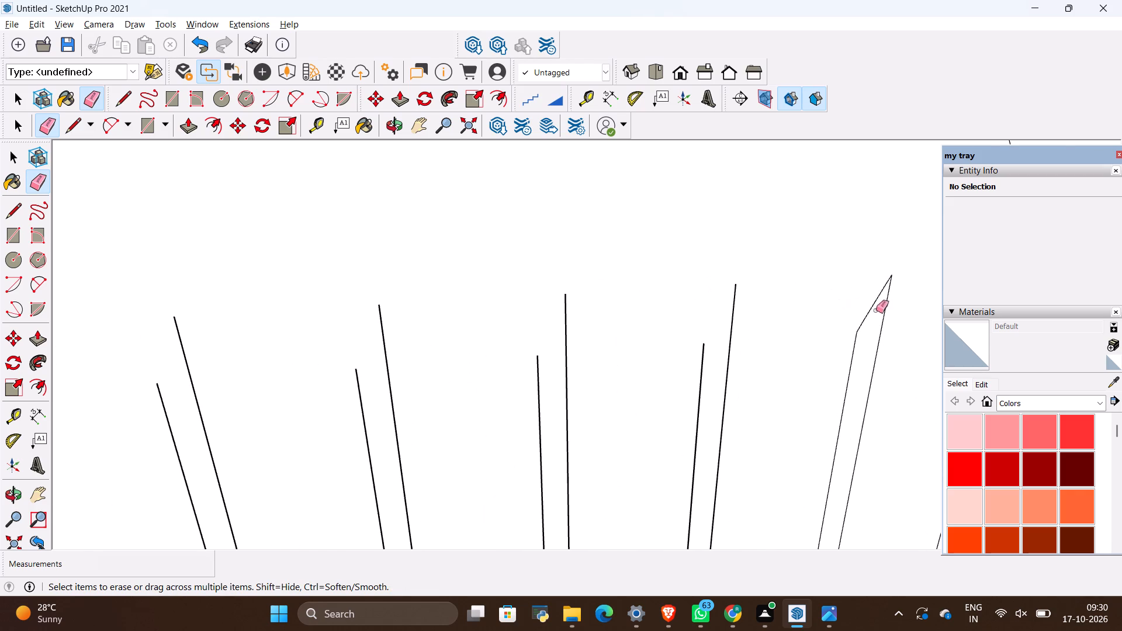
drag(867, 307, 875, 323)
scroll(214, 259, down, 5)
scroll(762, 293, up, 4)
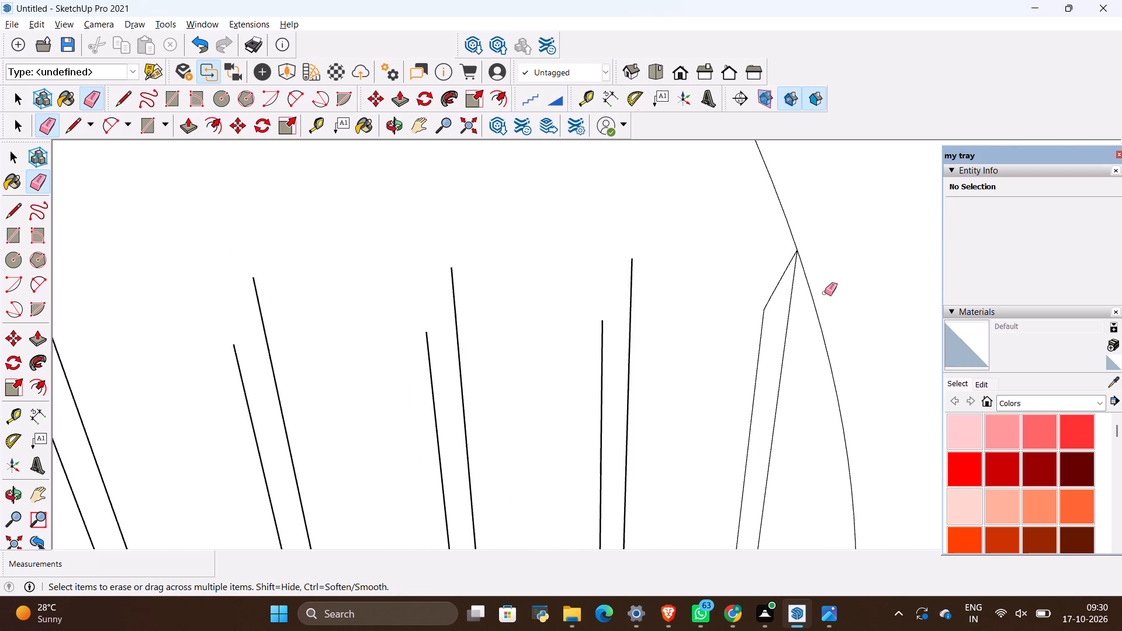
scroll(825, 293, up, 1)
drag(778, 293, 761, 280)
scroll(802, 309, down, 12)
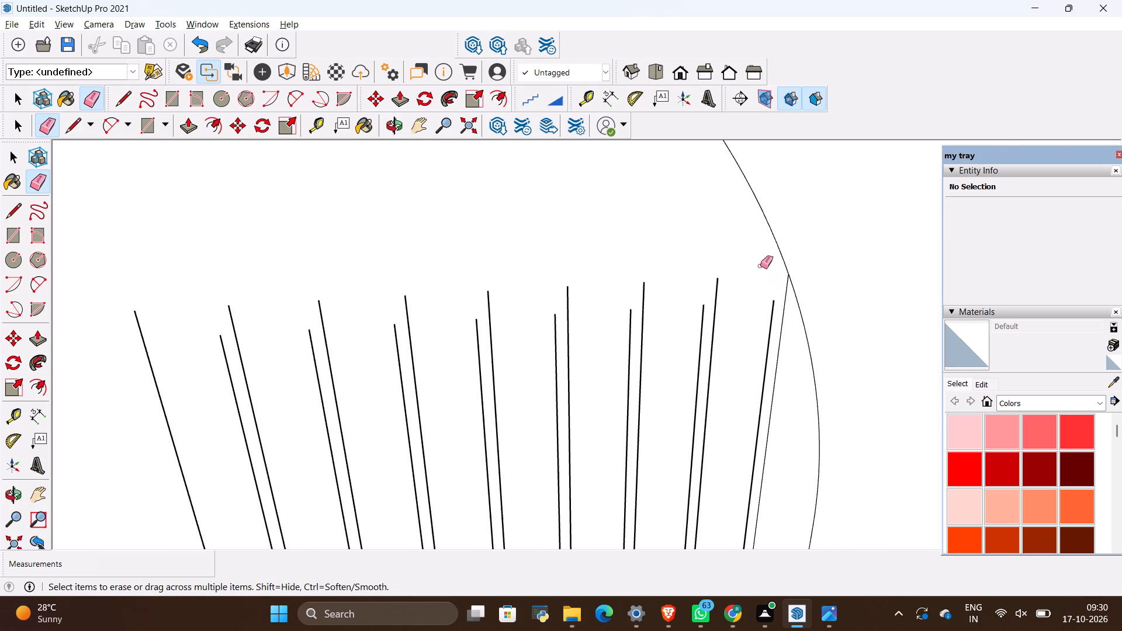
Erase the slanted top edge of the remaining closed strip in the curtain-side group.
scroll(760, 266, down, 9)
scroll(337, 307, up, 8)
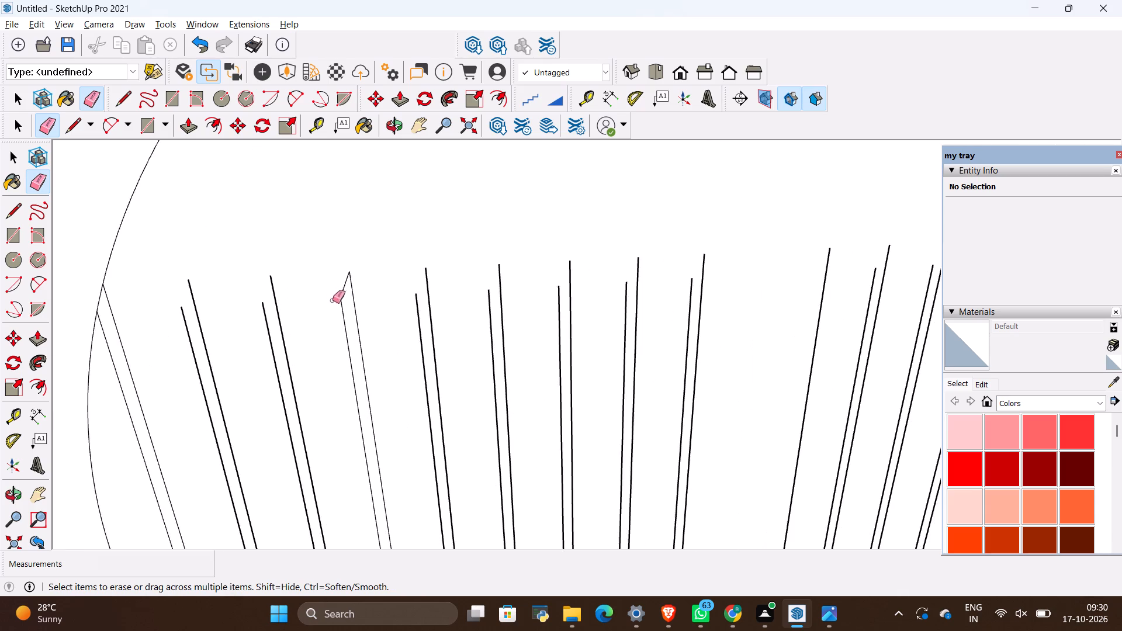
scroll(333, 300, up, 10)
drag(341, 264, 359, 288)
scroll(524, 311, down, 11)
key(space)
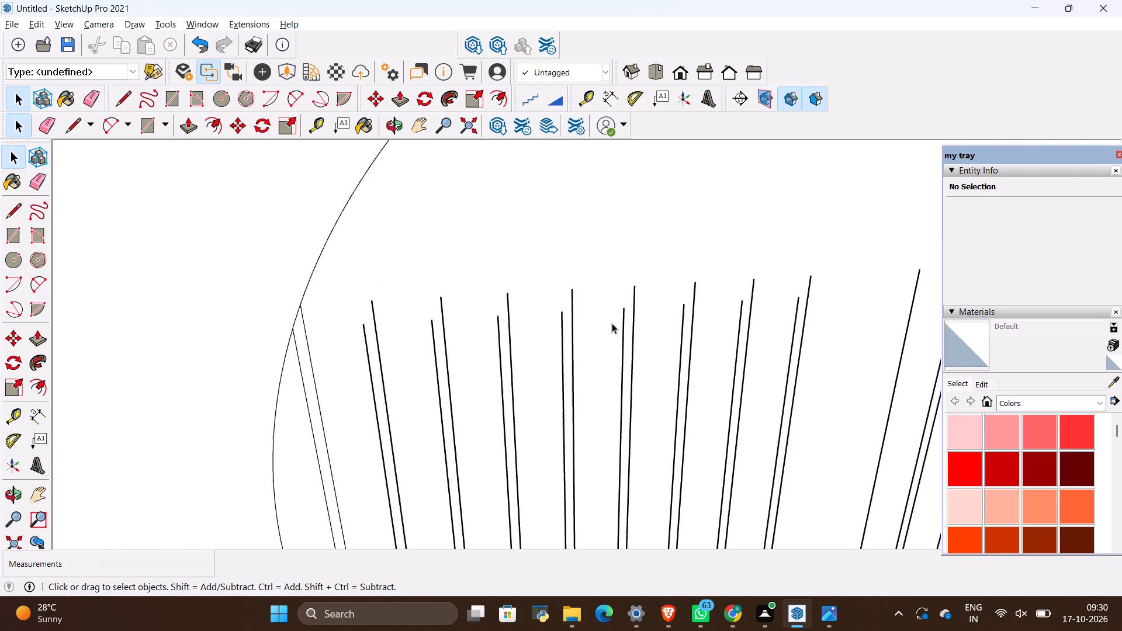
Draw a line about 2 1/8" long extending the second strip's curtain-side edge from its top end up to the arch.
scroll(612, 323, down, 1)
scroll(399, 295, up, 2)
scroll(399, 294, down, 5)
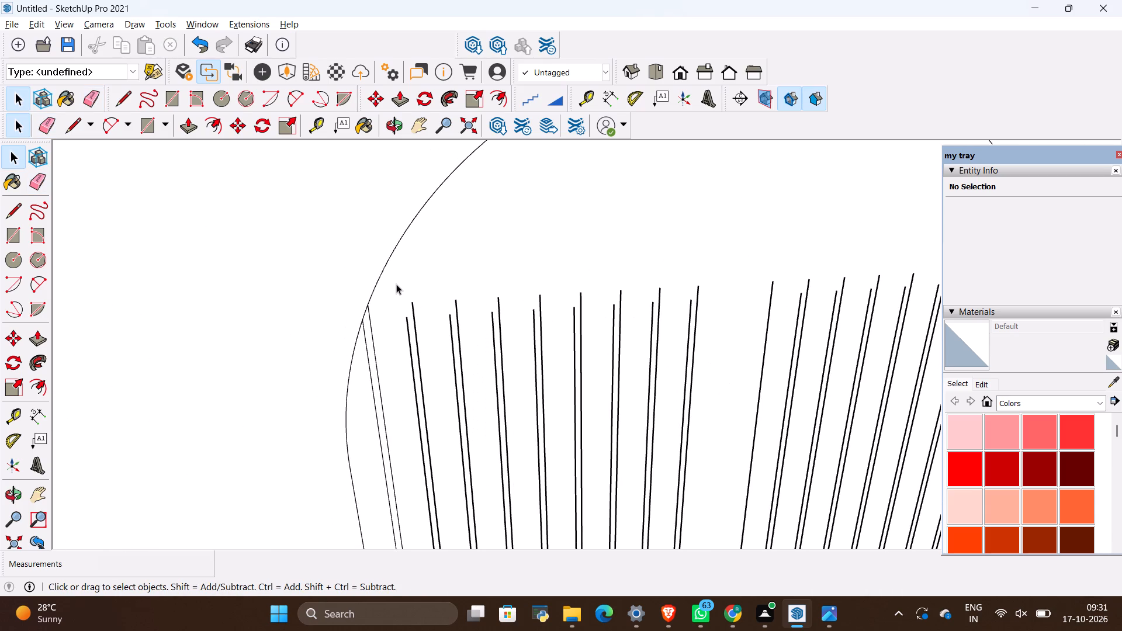
key(l)
scroll(376, 265, up, 8)
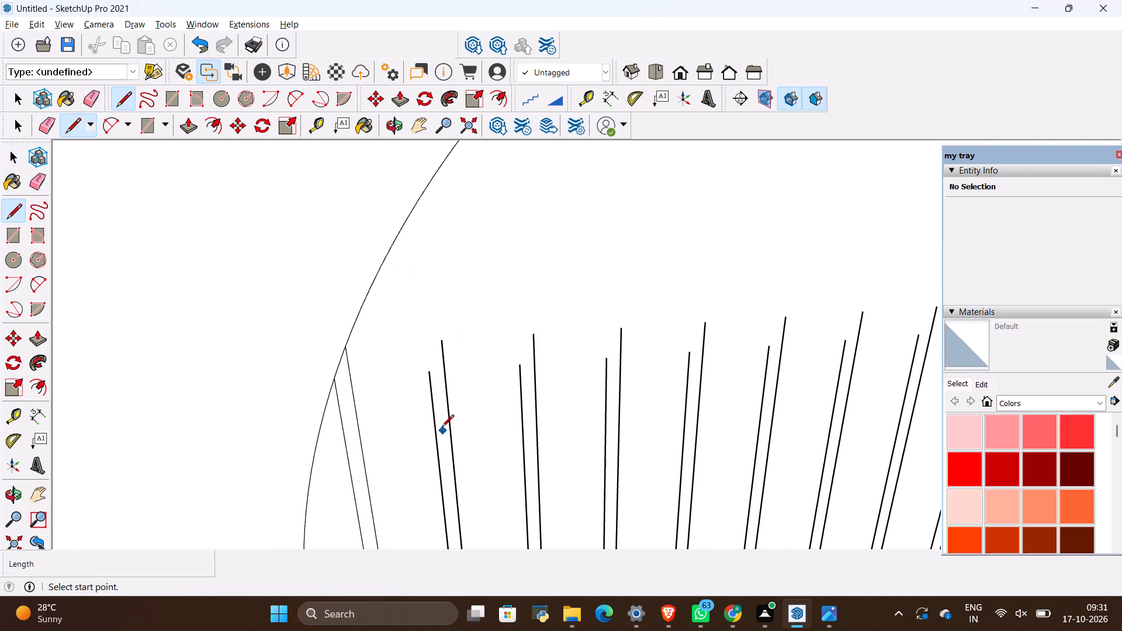
click(428, 371)
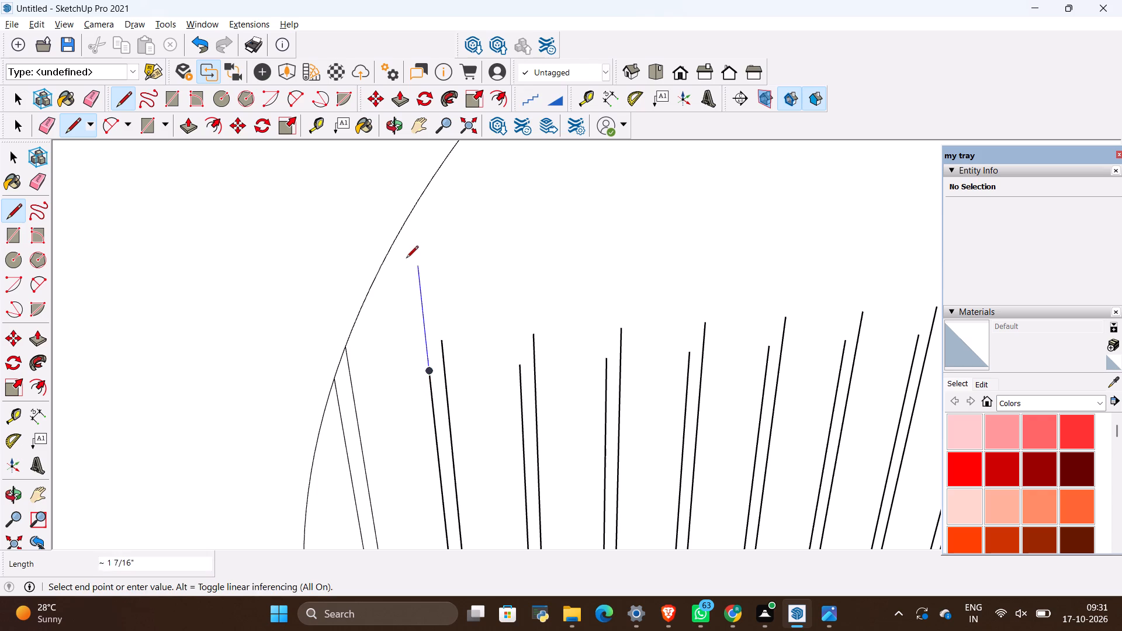
click(417, 208)
scroll(381, 363, down, 17)
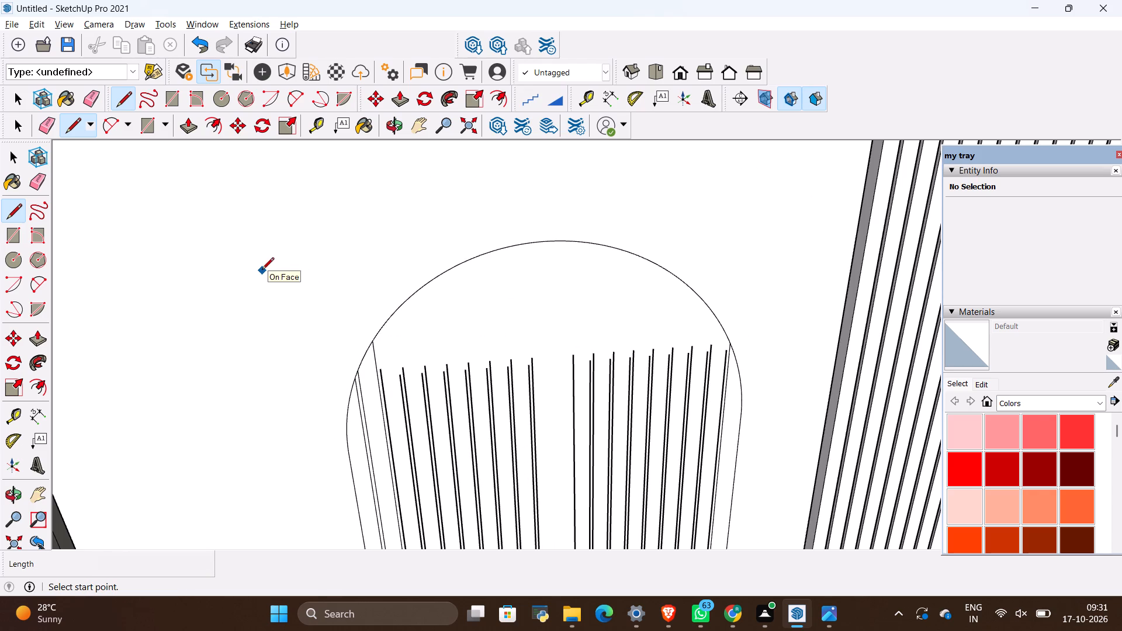
key(Escape)
Examine the niche and its strips from the arch down to the floor, alongside the slatted panel.
scroll(379, 276, down, 14)
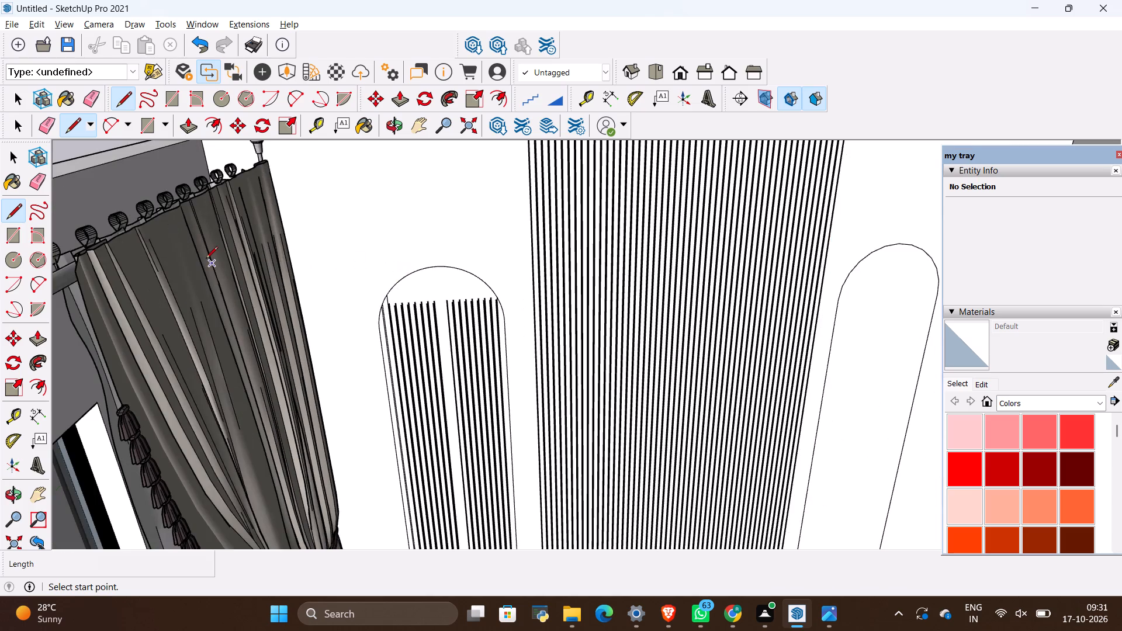
scroll(207, 259, down, 5)
key(Escape)
scroll(309, 247, down, 3)
scroll(379, 426, up, 4)
scroll(412, 531, up, 1)
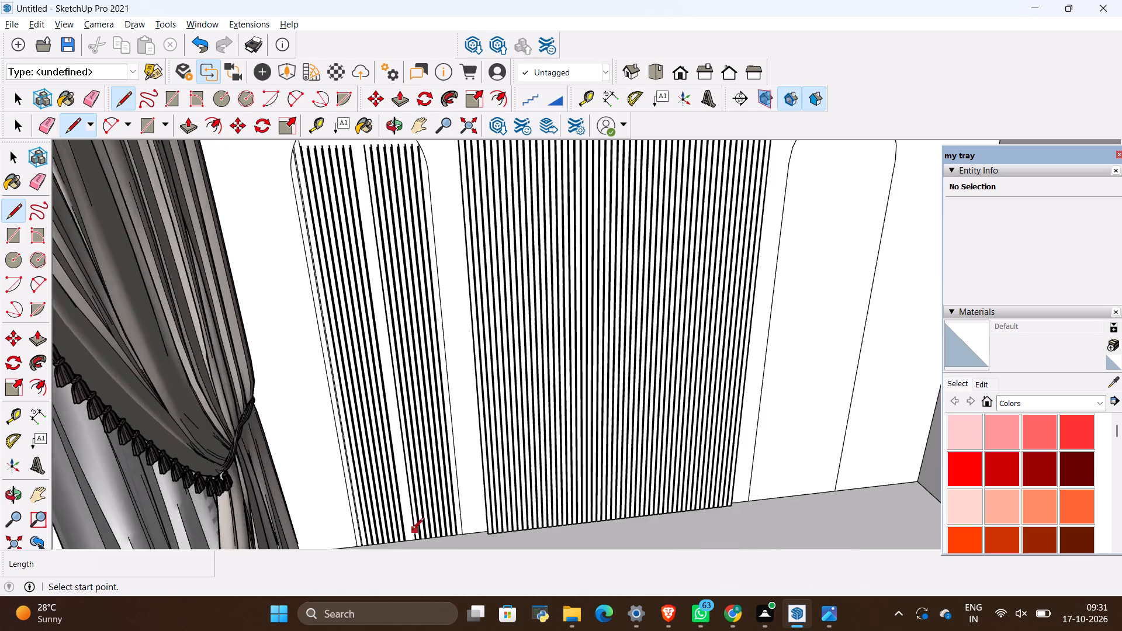
scroll(412, 531, up, 5)
scroll(362, 463, up, 1)
scroll(388, 383, down, 11)
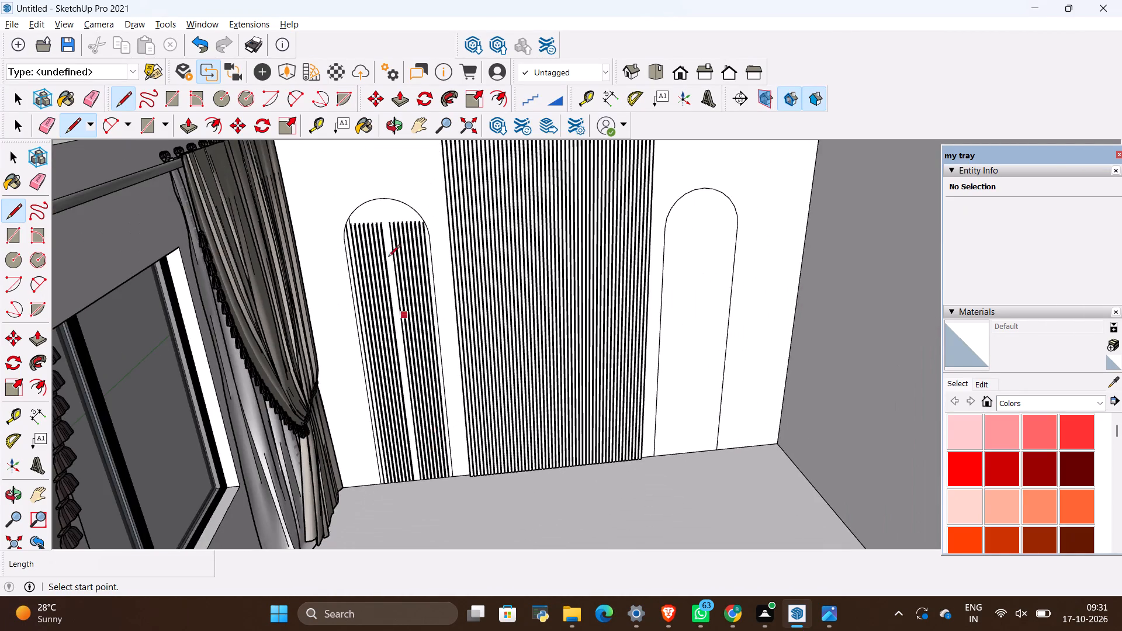
Copy the edge pairs of the two strips on the curtain side of the niche's gap about 1 3/16" toward the slatted panel.
scroll(378, 220, up, 10)
key(space)
scroll(382, 226, up, 20)
scroll(382, 226, up, 3)
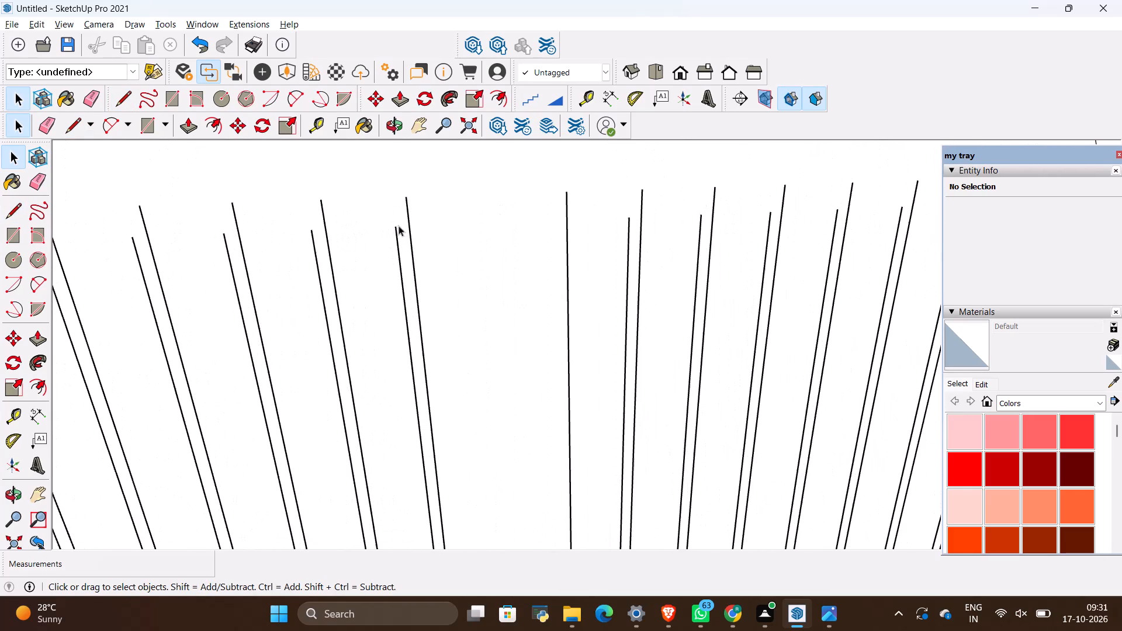
scroll(403, 227, down, 3)
click(342, 285)
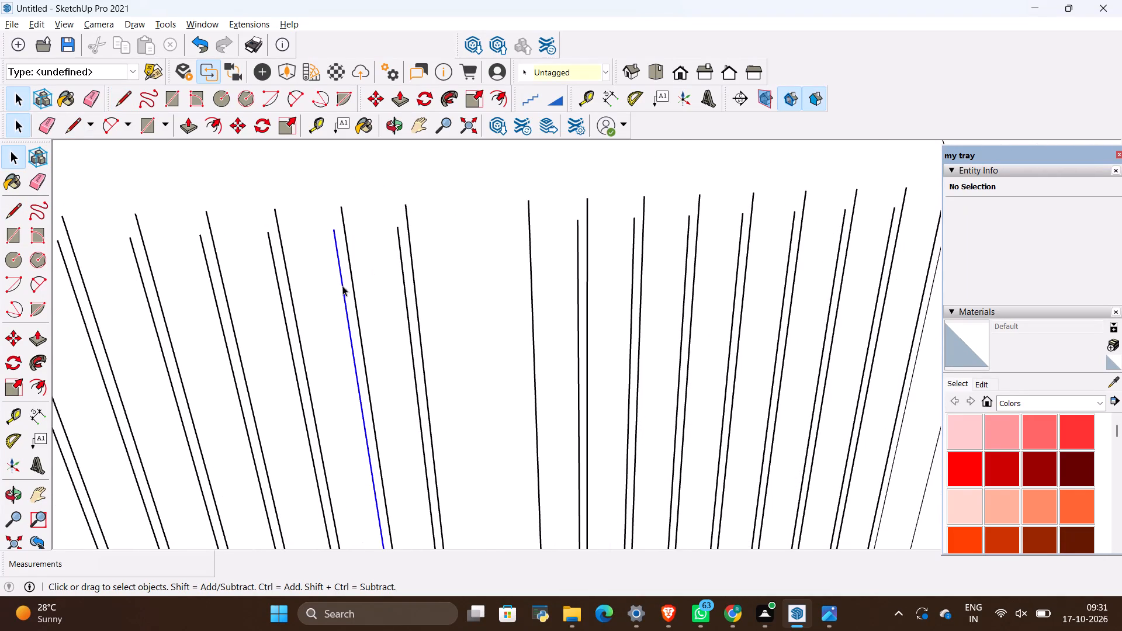
ctrl+click(355, 282)
scroll(356, 290, up, 3)
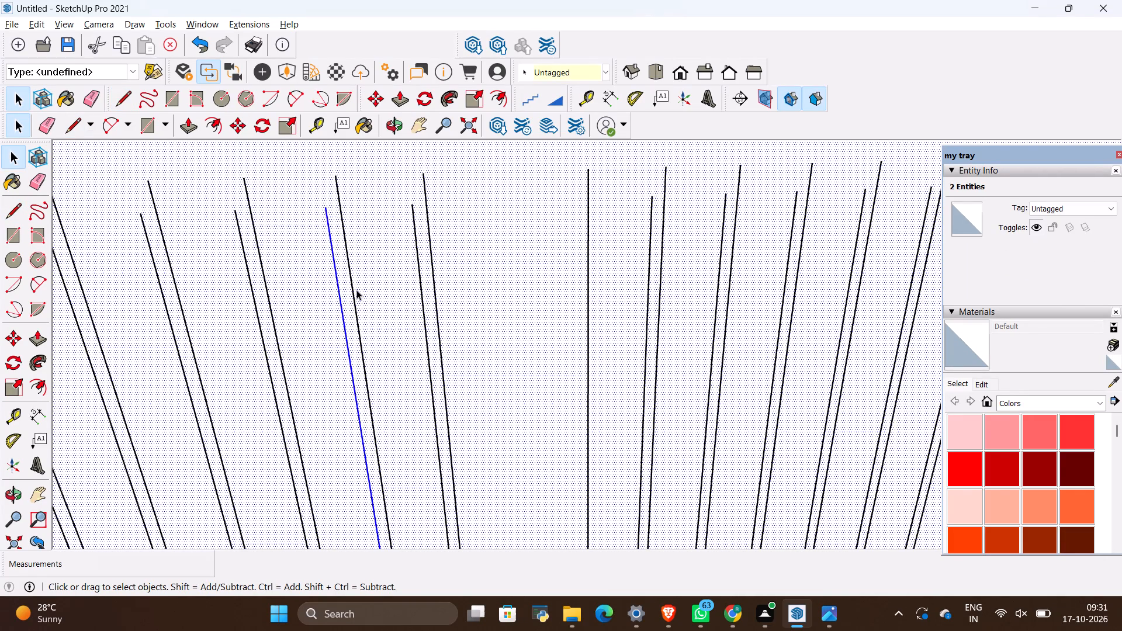
ctrl+click(356, 299)
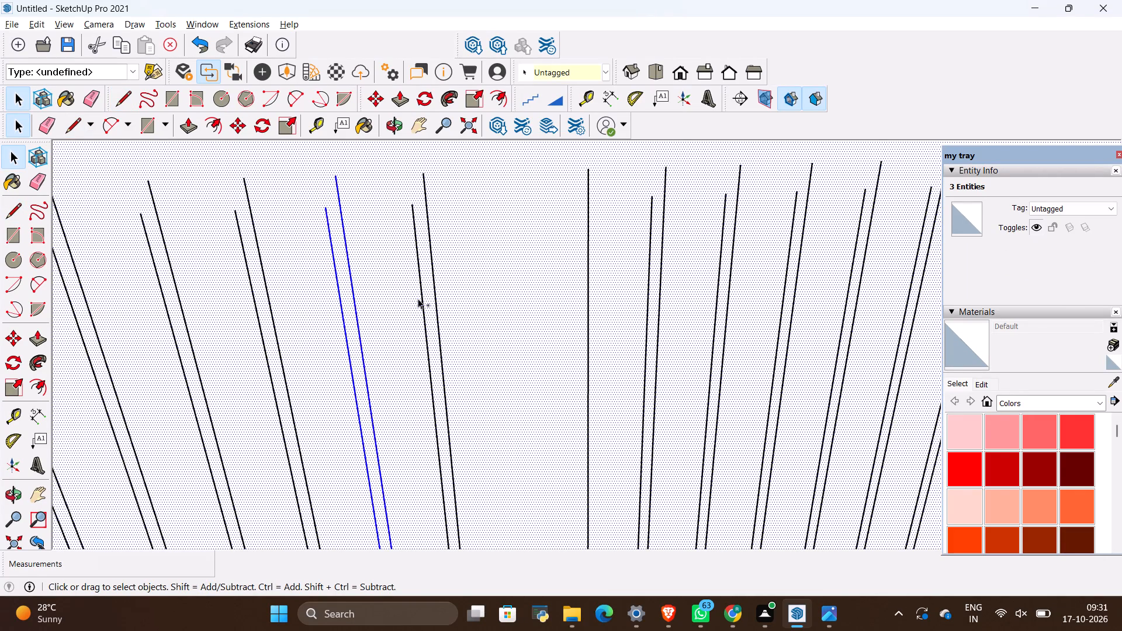
ctrl+click(421, 293)
ctrl+click(435, 278)
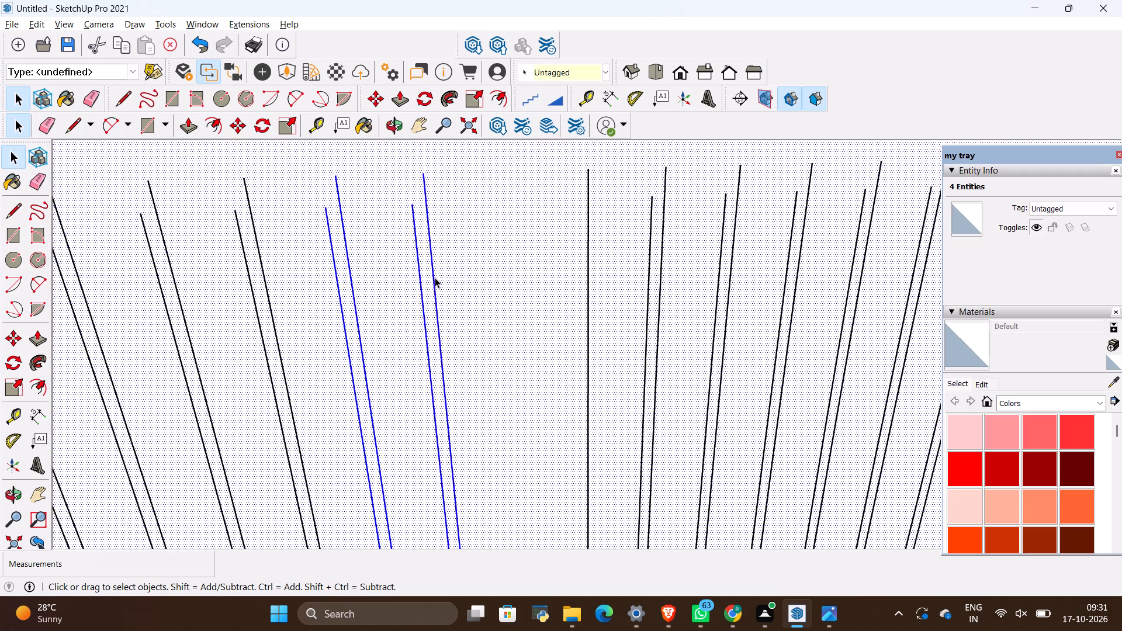
key(m)
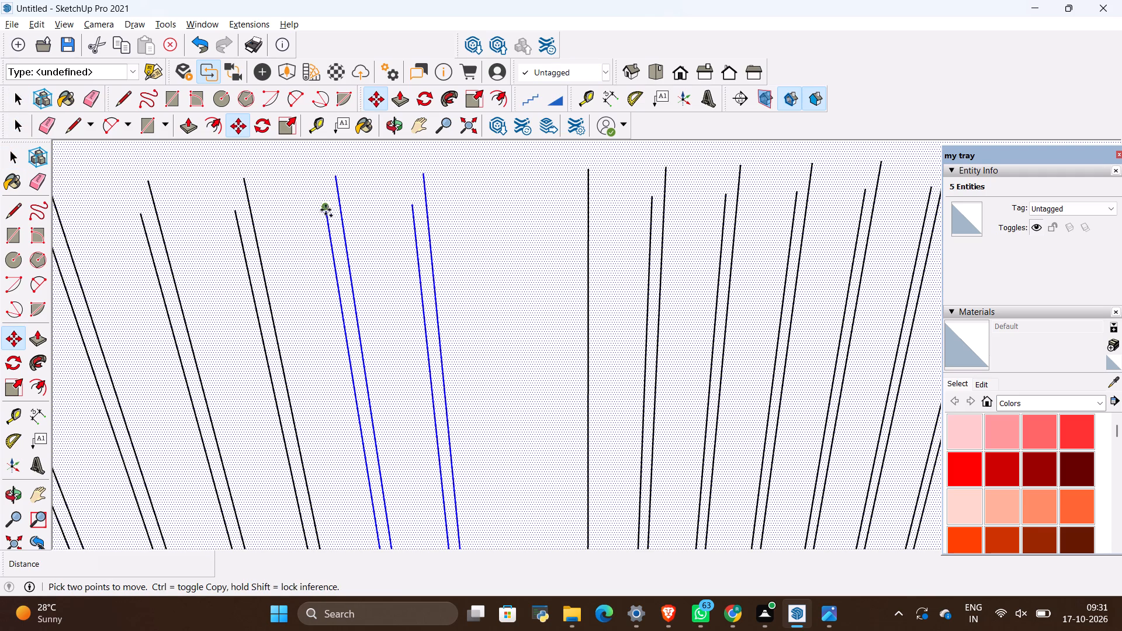
ctrl+click(325, 210)
click(406, 210)
key(space)
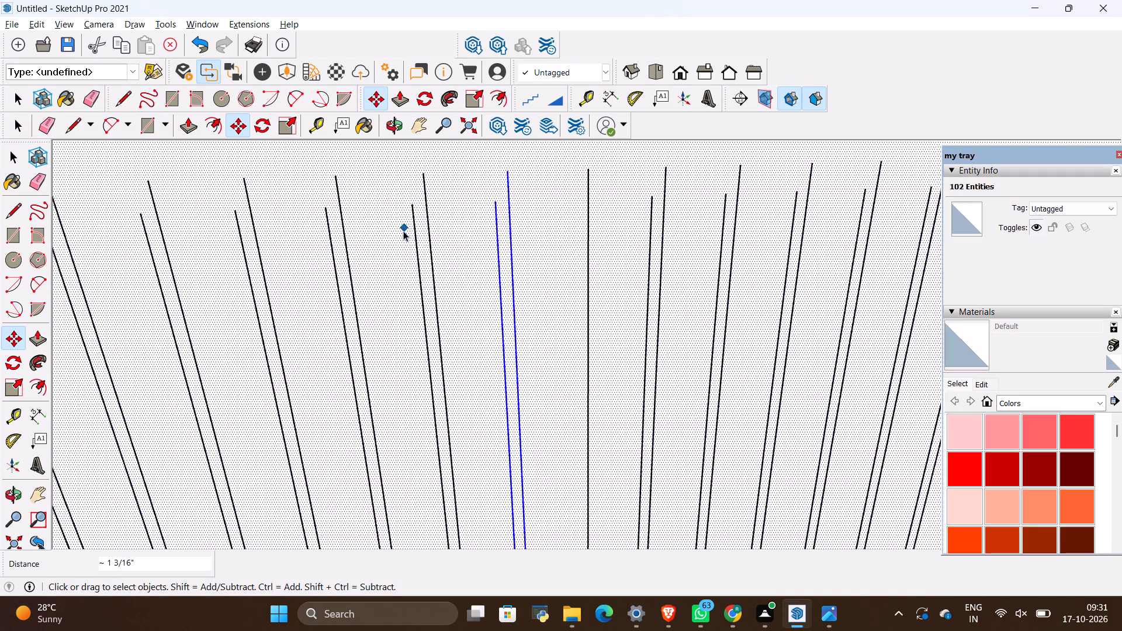
click(403, 232)
Erase the offset duplicate arc inside the niche's arch on the curtain side.
scroll(468, 347, down, 6)
scroll(497, 409, down, 7)
scroll(465, 242, up, 1)
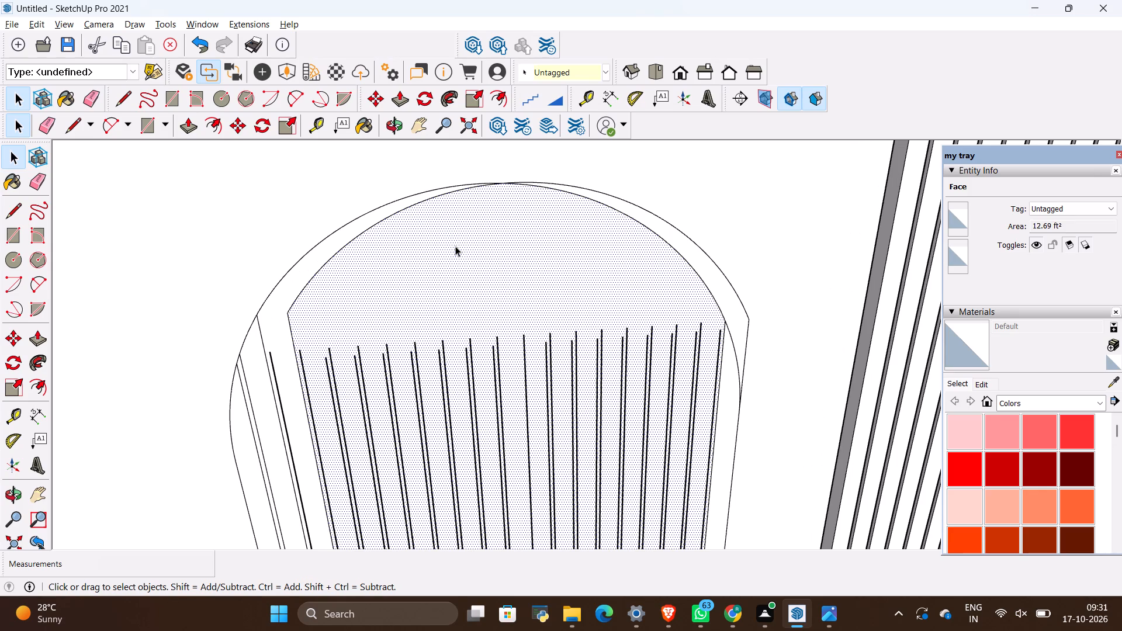
key(e)
drag(334, 248, 345, 258)
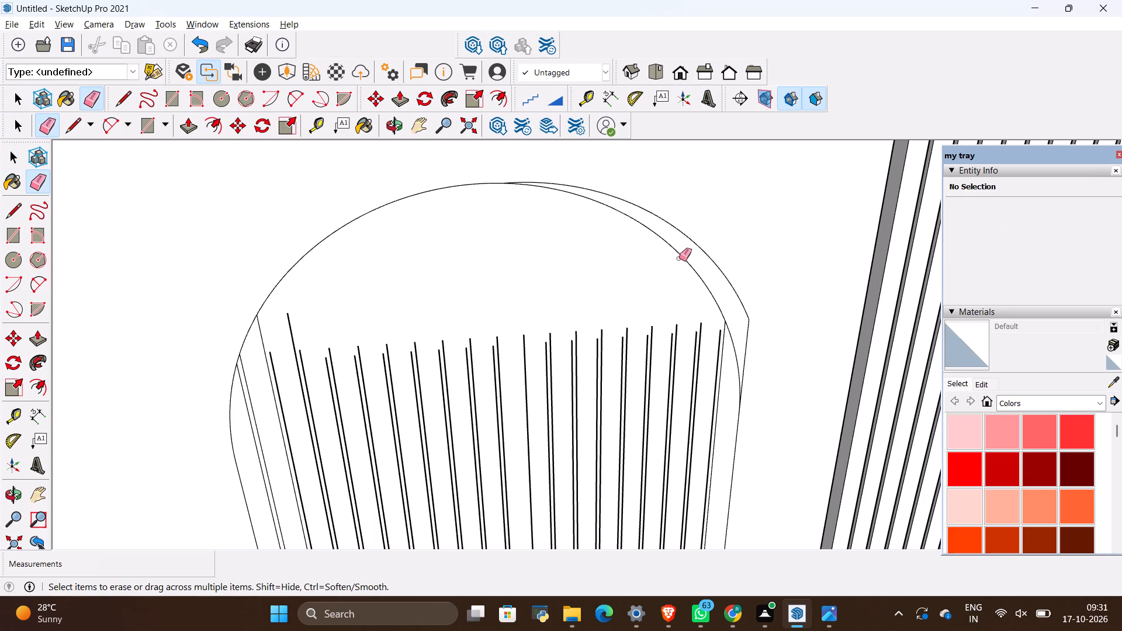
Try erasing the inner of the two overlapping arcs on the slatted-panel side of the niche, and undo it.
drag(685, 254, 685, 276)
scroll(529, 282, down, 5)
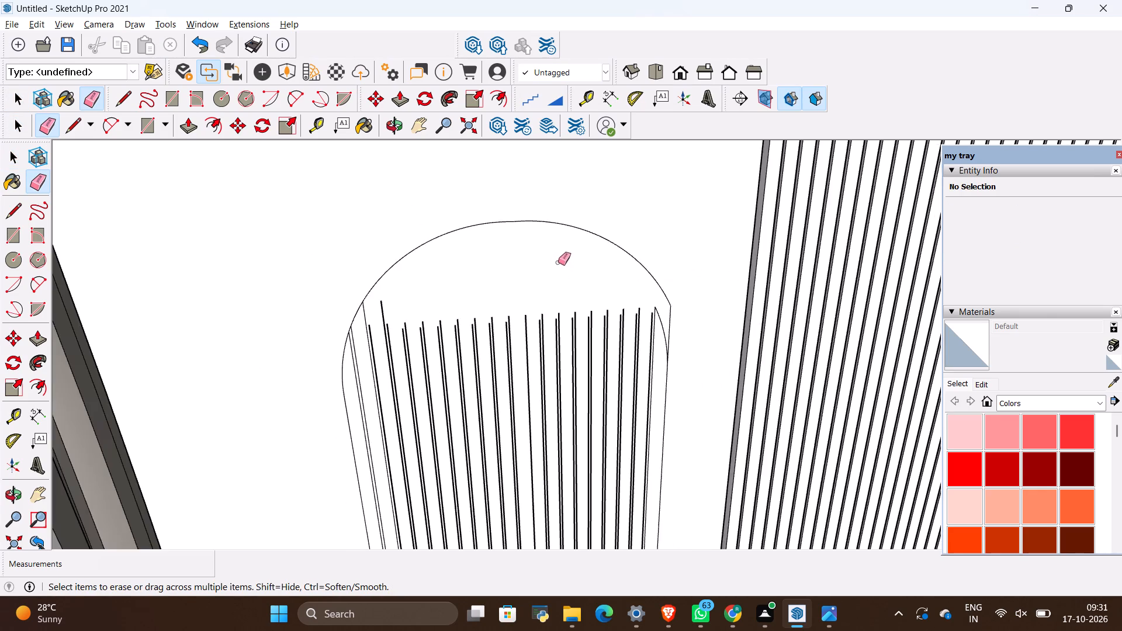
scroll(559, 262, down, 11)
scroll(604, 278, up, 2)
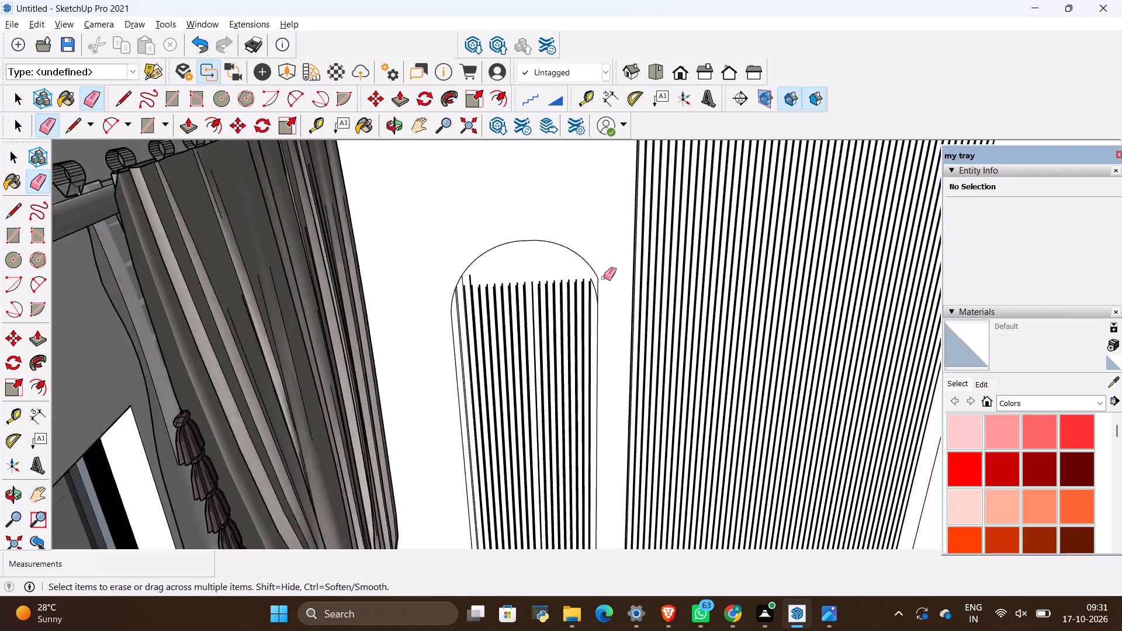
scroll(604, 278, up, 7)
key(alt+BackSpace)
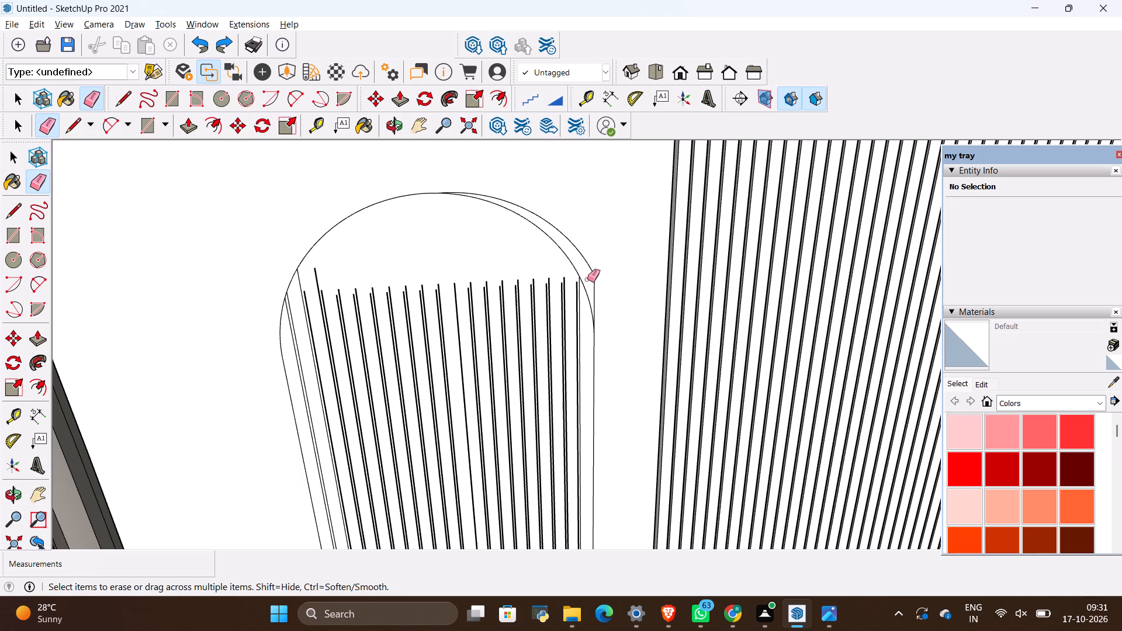
Erase the outer duplicate arc and its short vertical edge on the slatted-panel side of the niche.
scroll(590, 273, up, 4)
drag(584, 254, 591, 279)
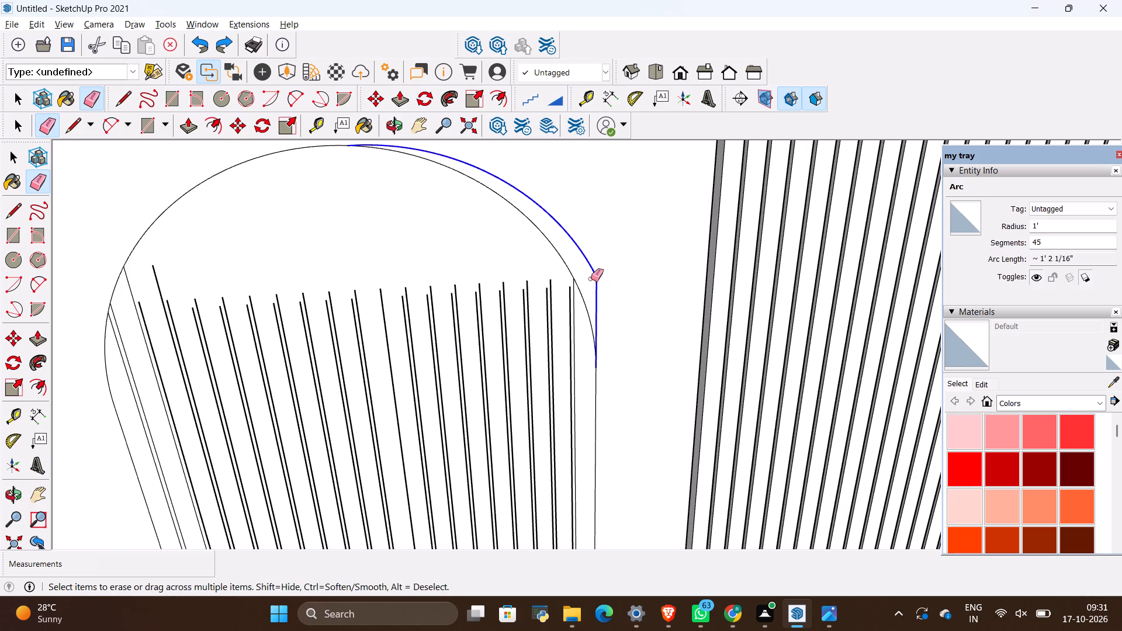
drag(591, 279, 590, 275)
scroll(597, 255, down, 11)
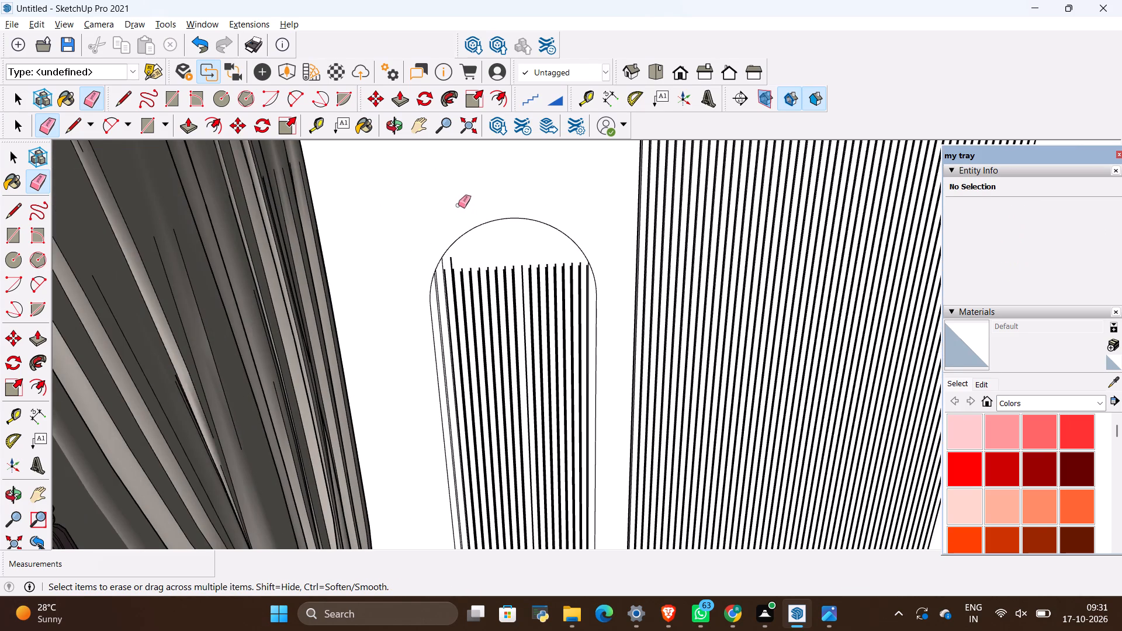
Copy the strip edge pair beside the niche's lone strip edge about 1 3/16" toward the slatted panel.
scroll(593, 251, up, 9)
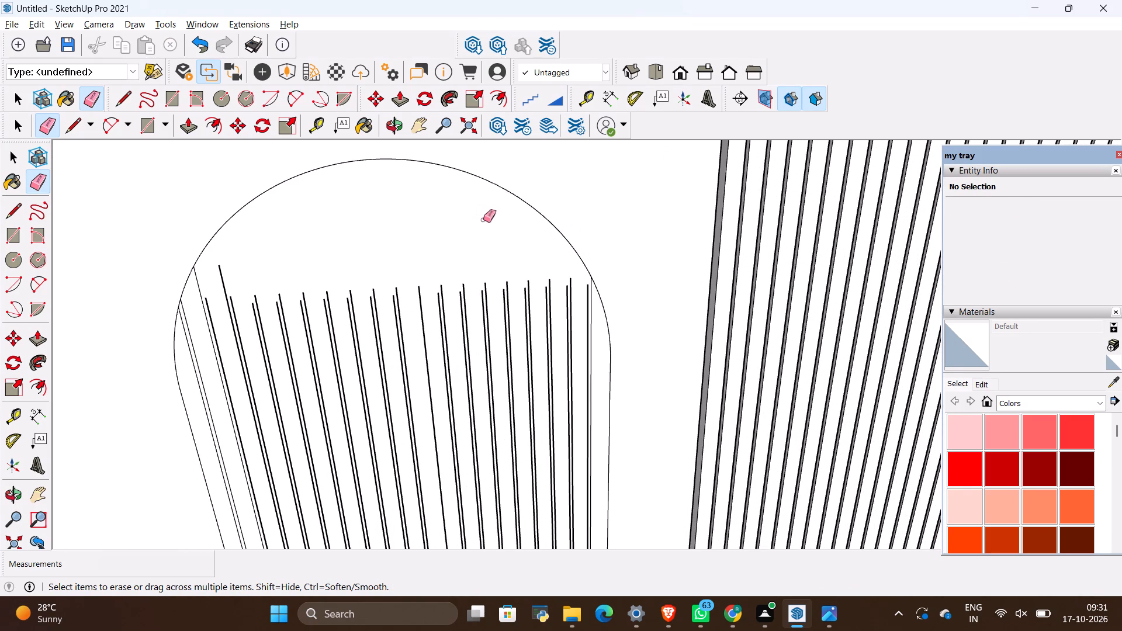
key(space)
scroll(382, 271, up, 10)
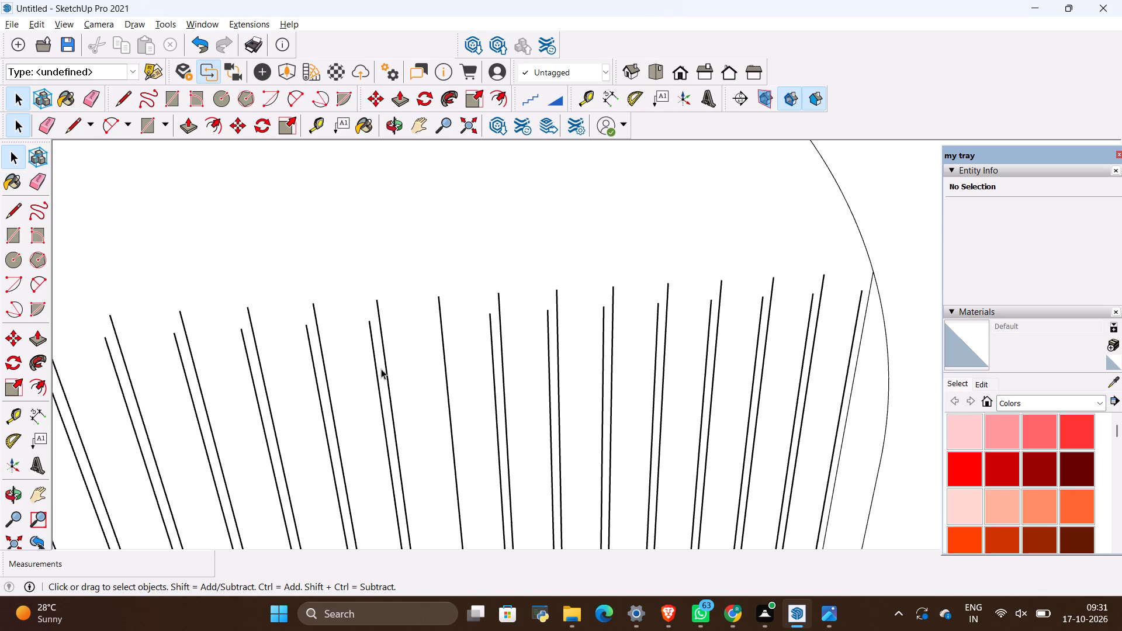
ctrl+click(376, 369)
ctrl+click(386, 356)
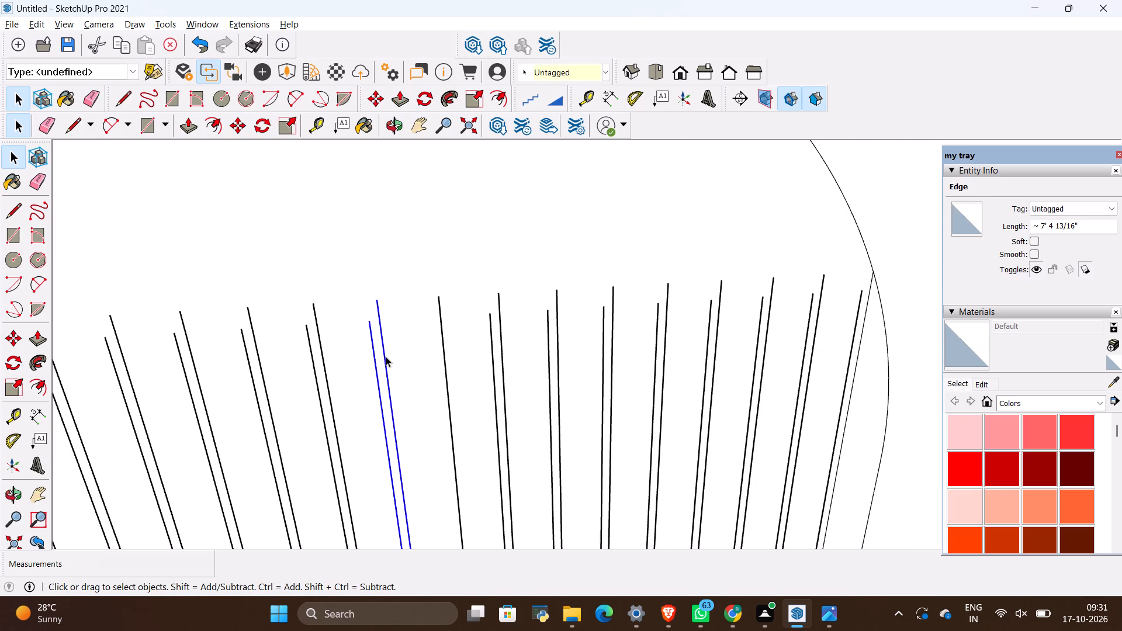
key(m)
click(386, 356)
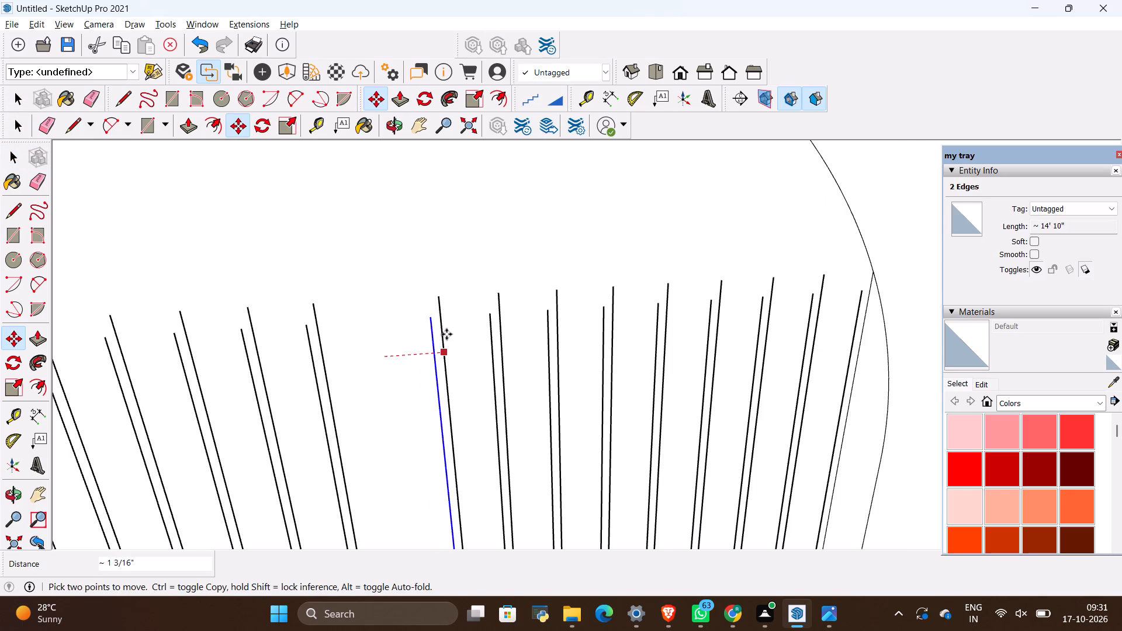
click(446, 334)
key(space)
click(509, 222)
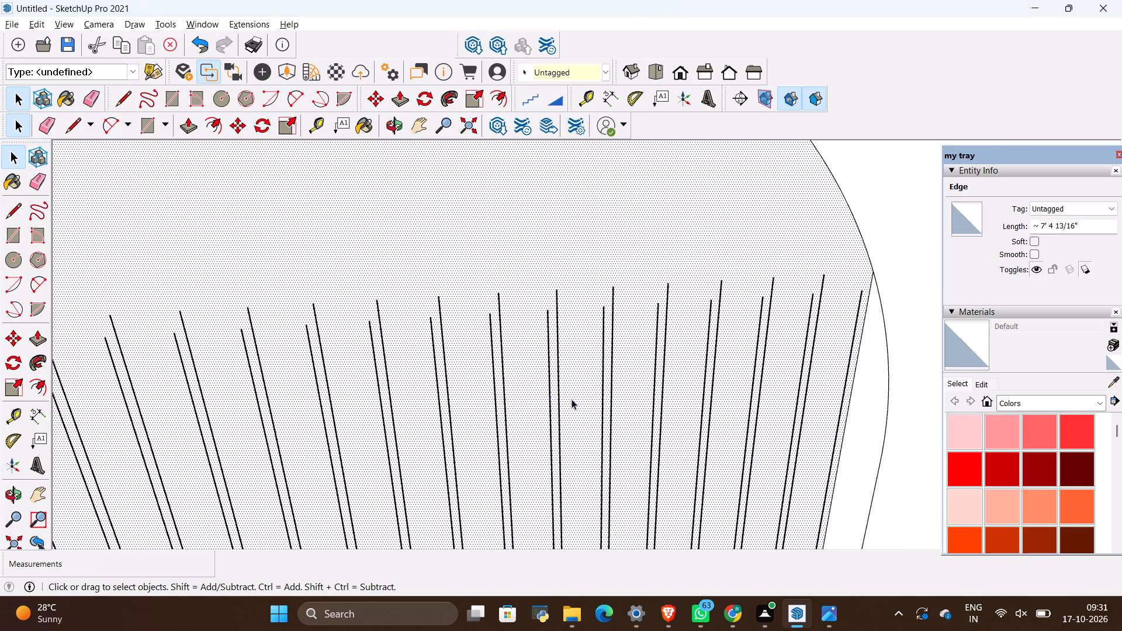
Extend both edges of the niche's middle strip up to the arch with lines of about 6 3/4" and 7 3/16".
scroll(580, 410, down, 7)
scroll(475, 376, up, 1)
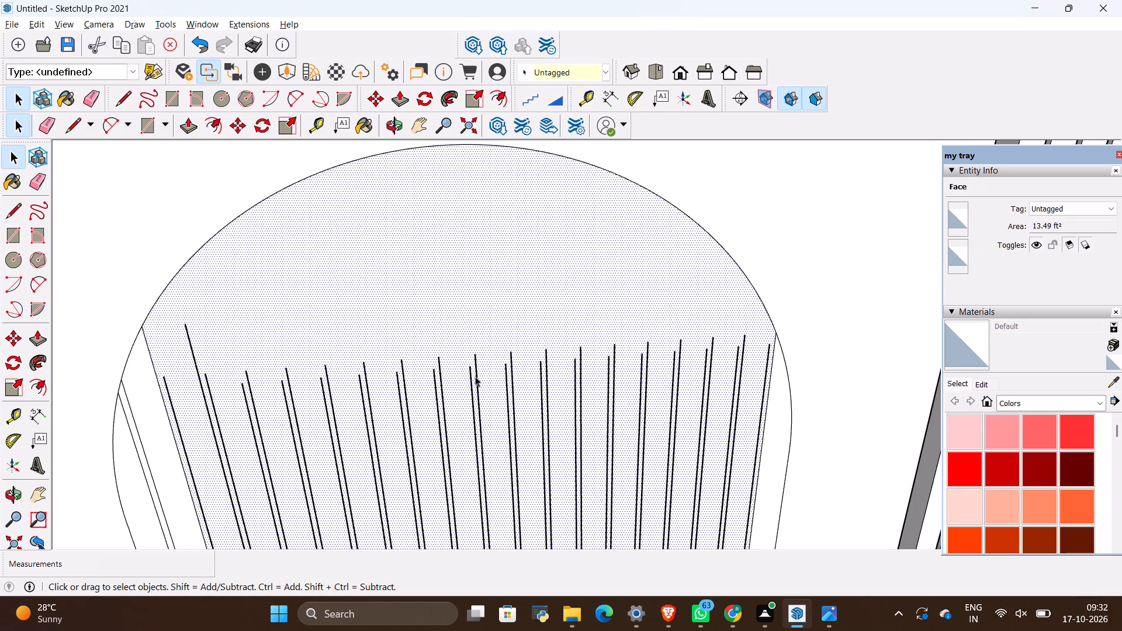
key(l)
scroll(475, 390, down, 2)
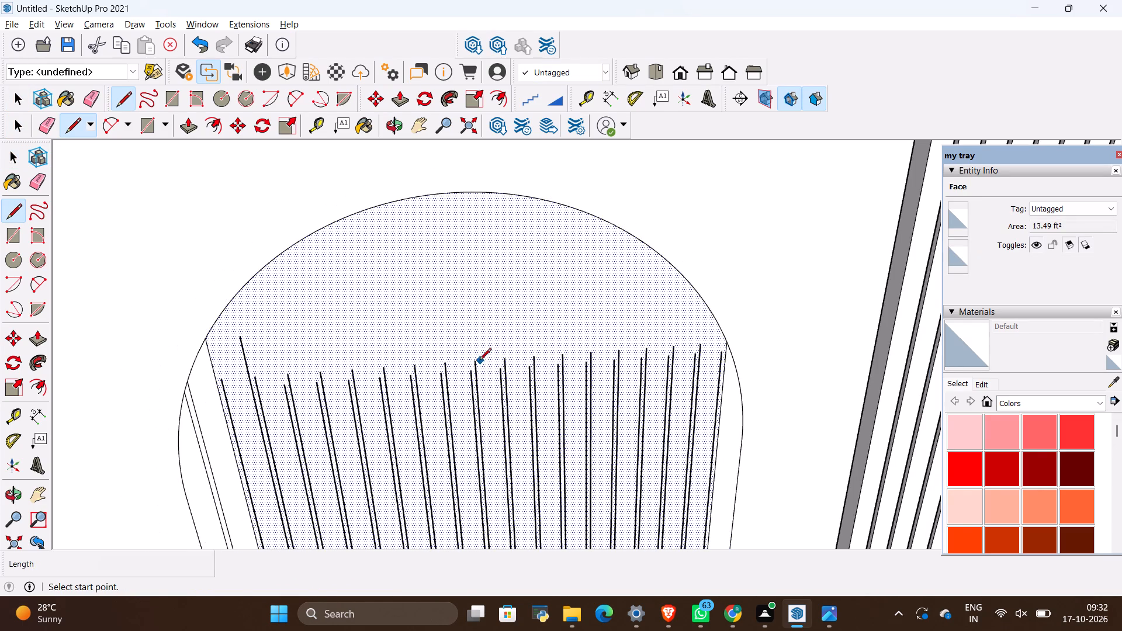
click(477, 361)
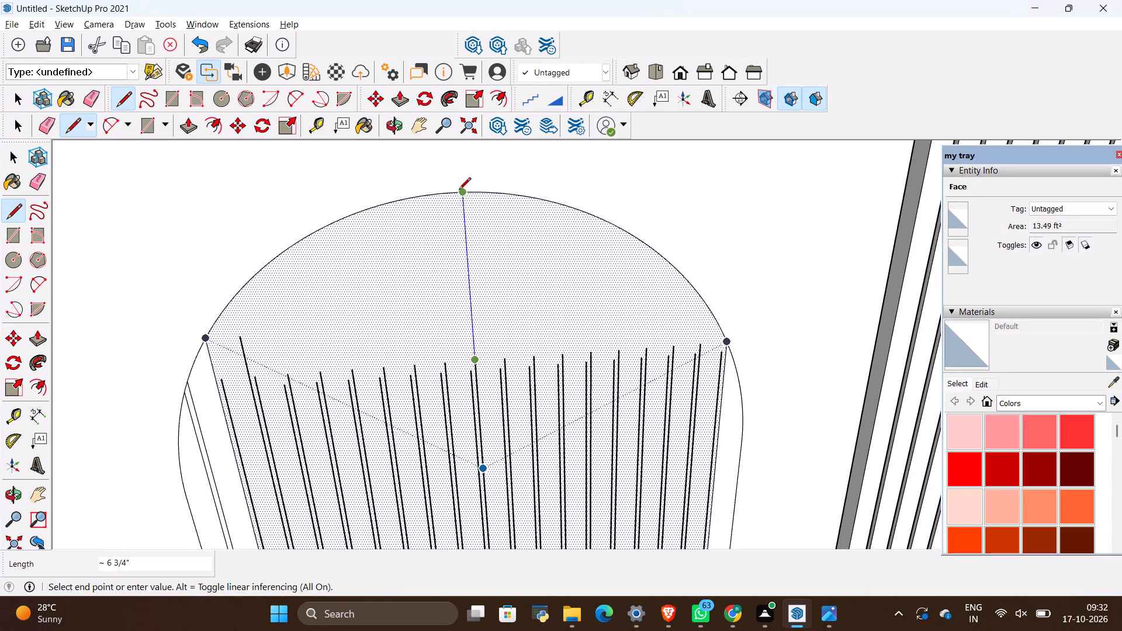
click(464, 192)
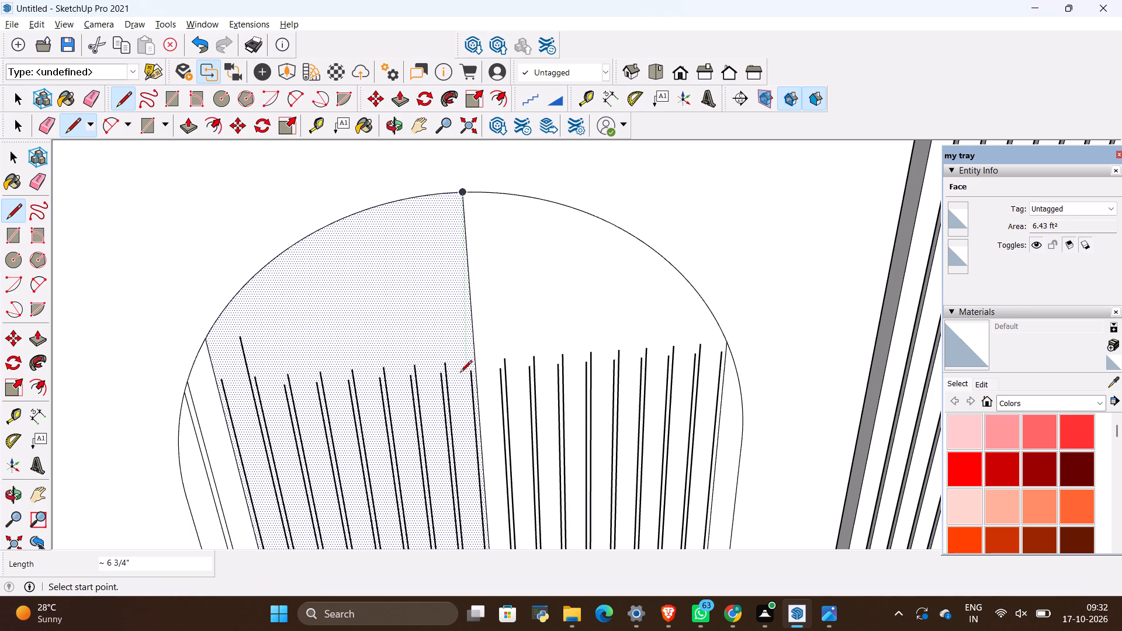
click(468, 373)
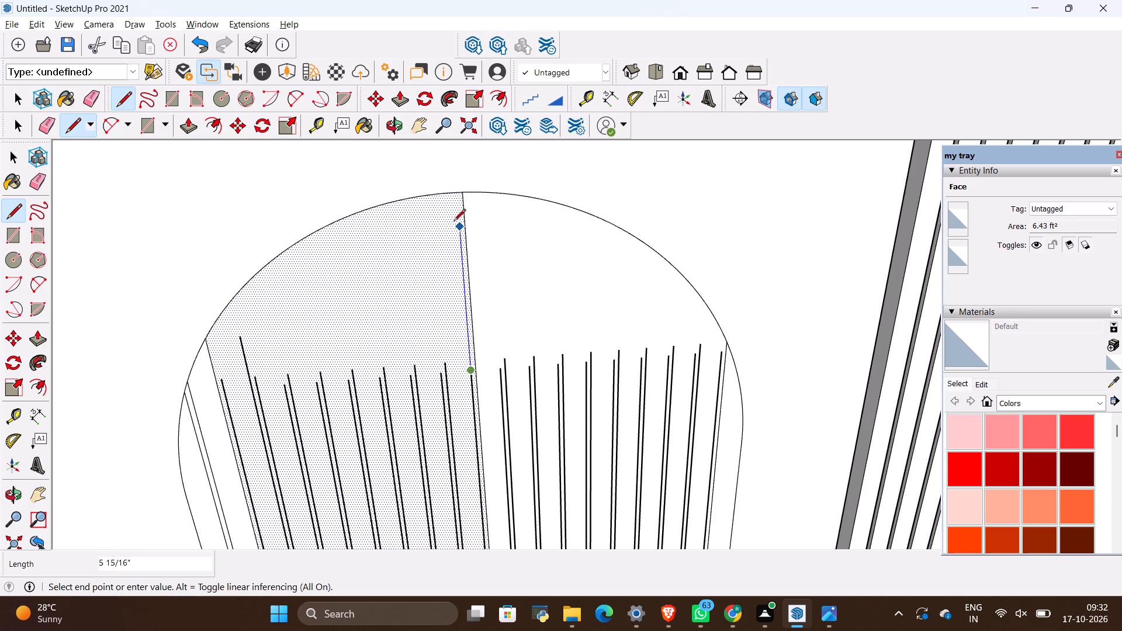
click(455, 200)
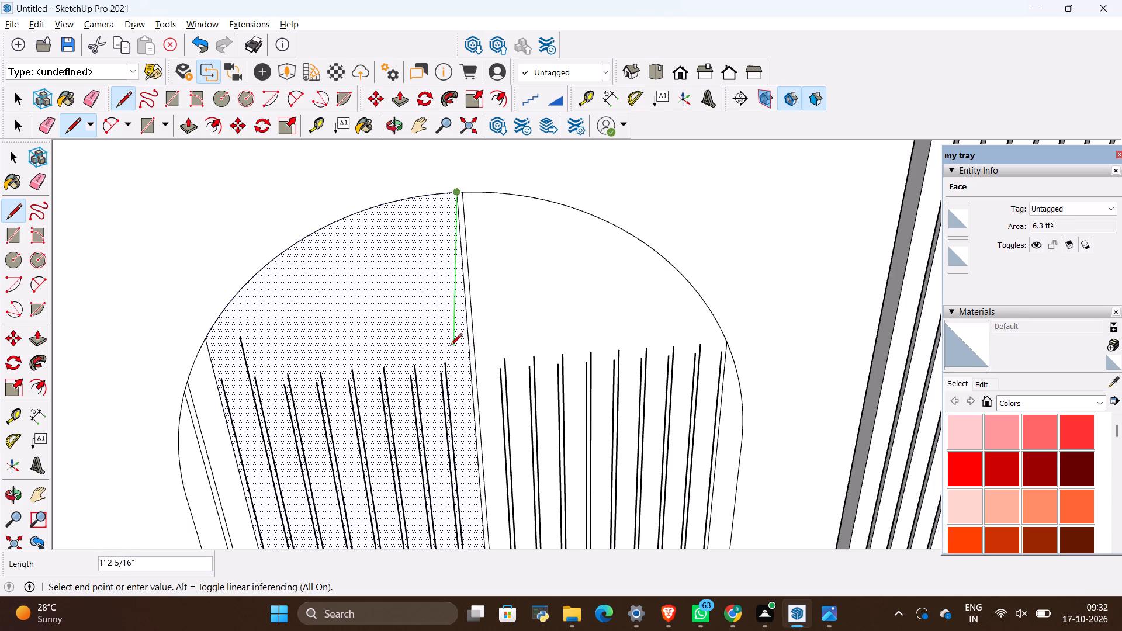
key(Escape)
Extend both edges of the adjacent strip on the curtain side up to the arch with lines of about 6 11/16" and 7 1/8".
key(l)
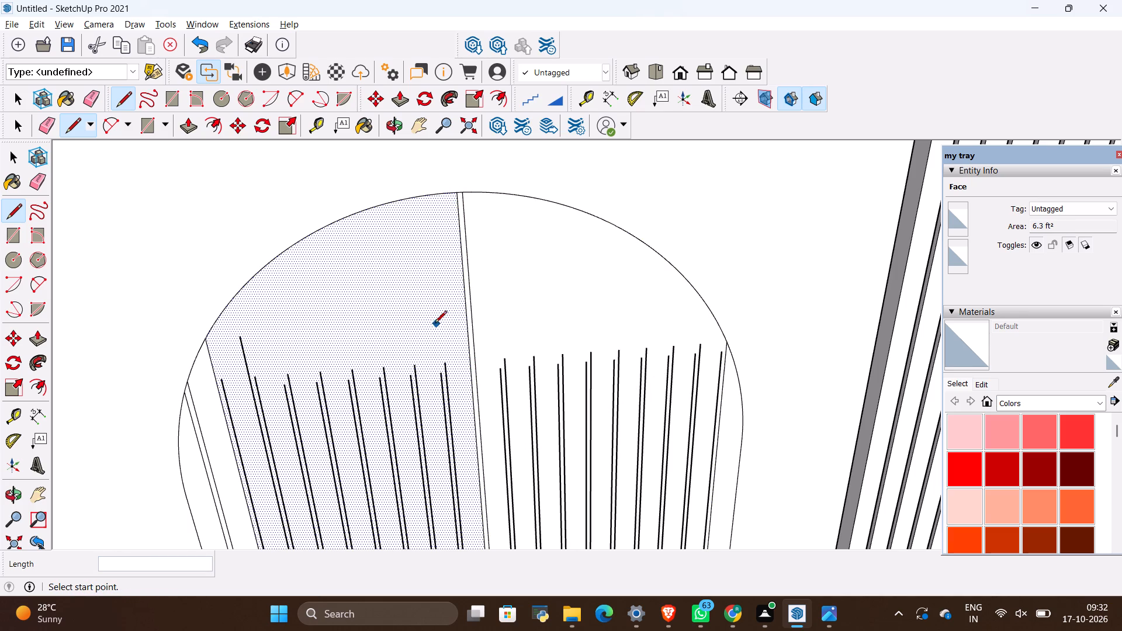
scroll(403, 248, up, 3)
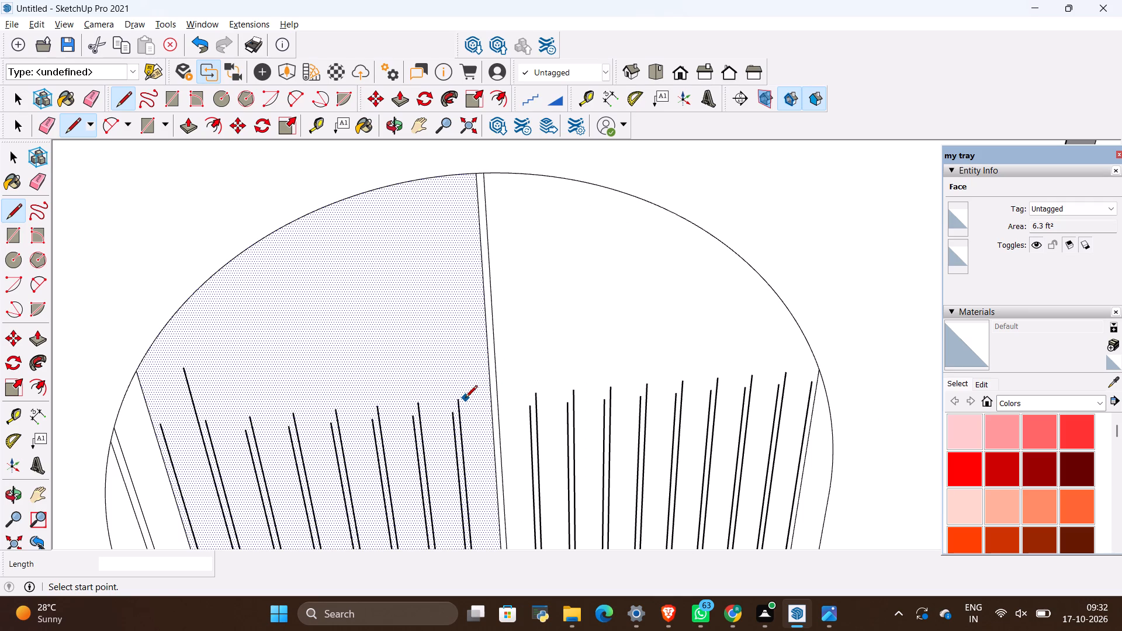
click(460, 402)
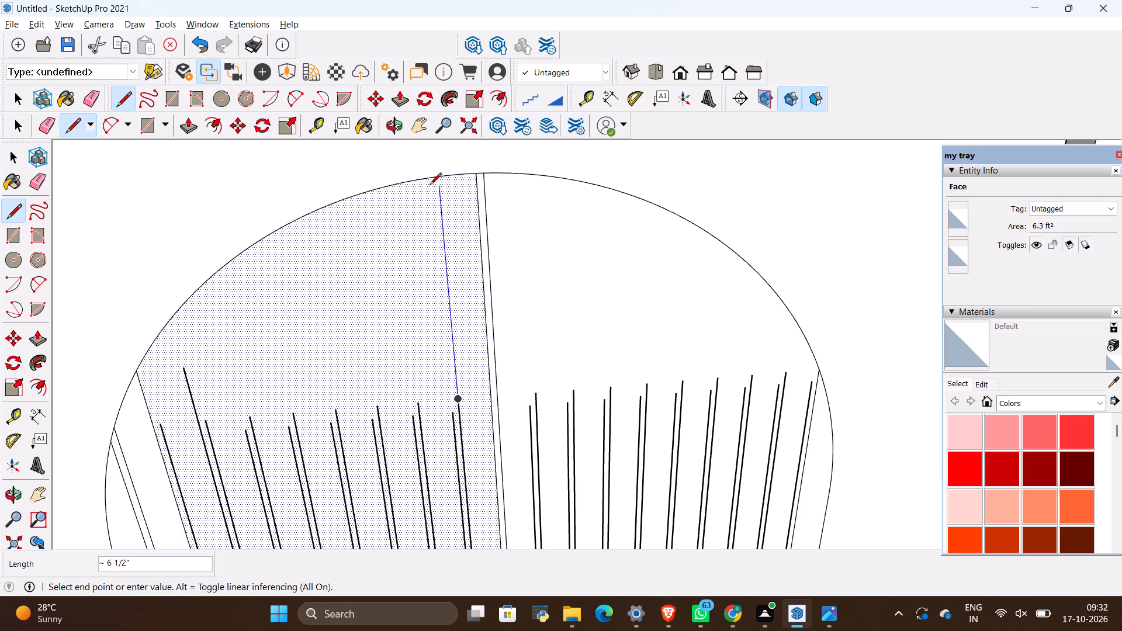
click(435, 181)
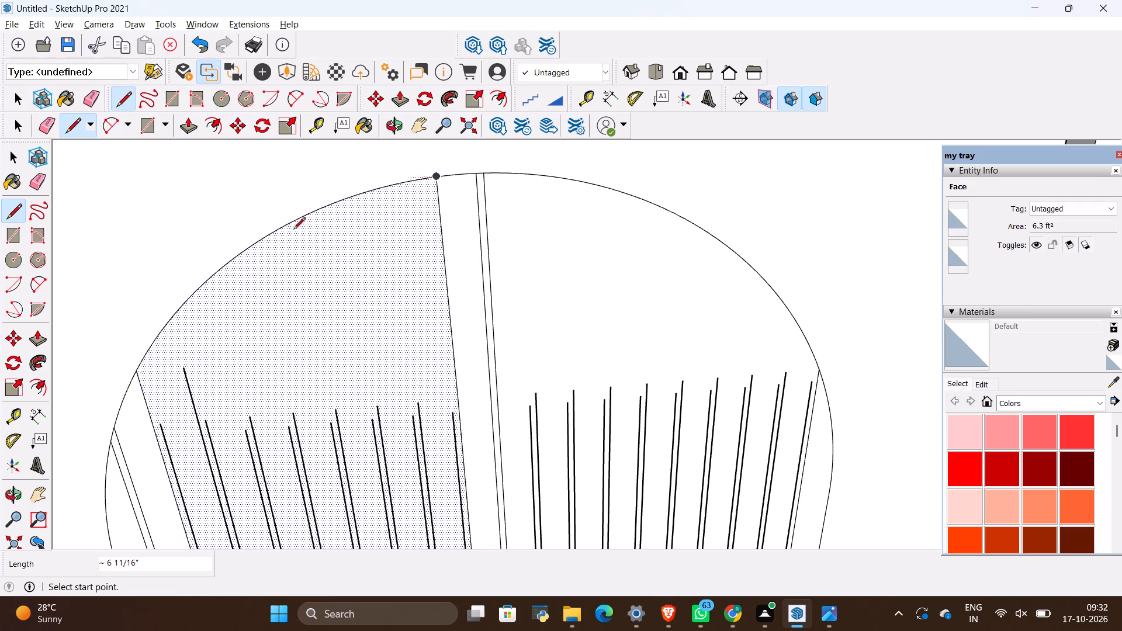
click(452, 418)
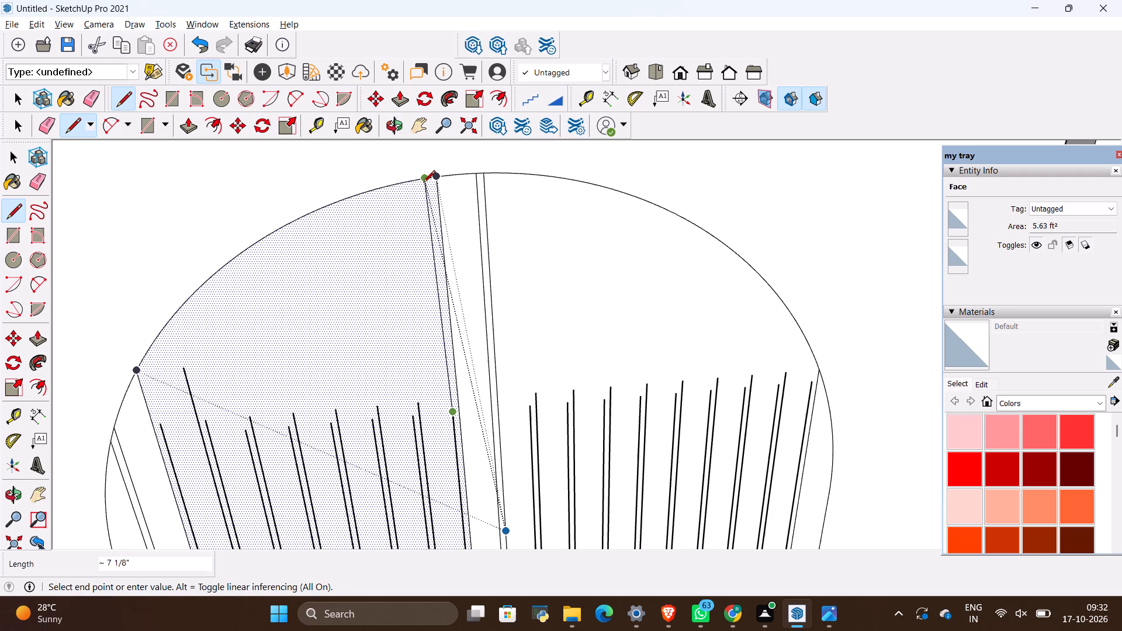
scroll(421, 183, up, 7)
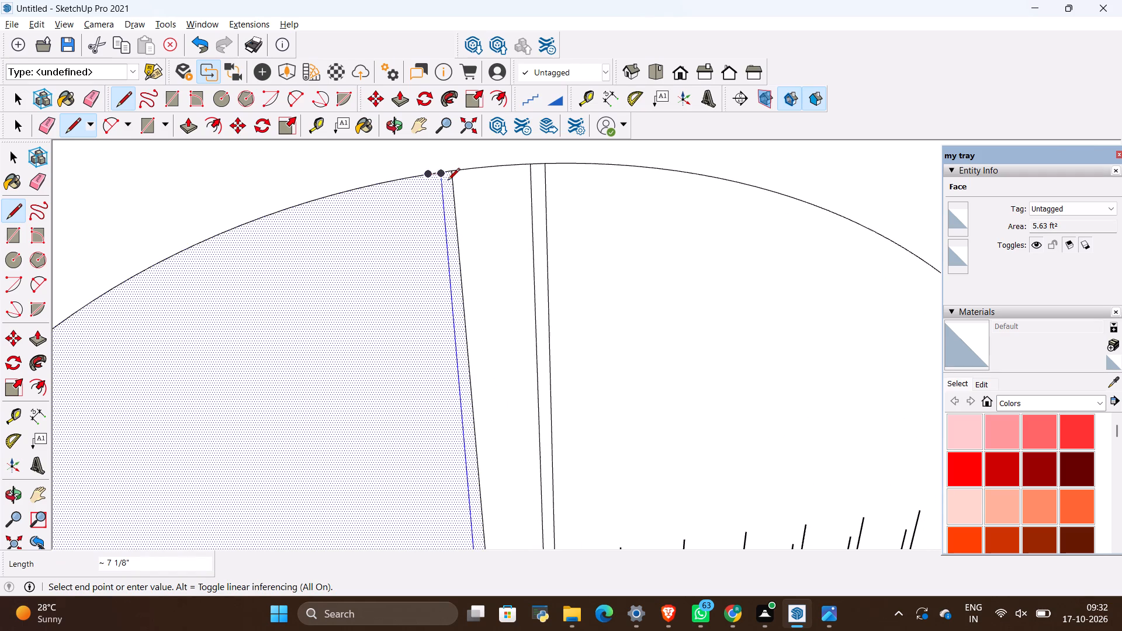
click(441, 176)
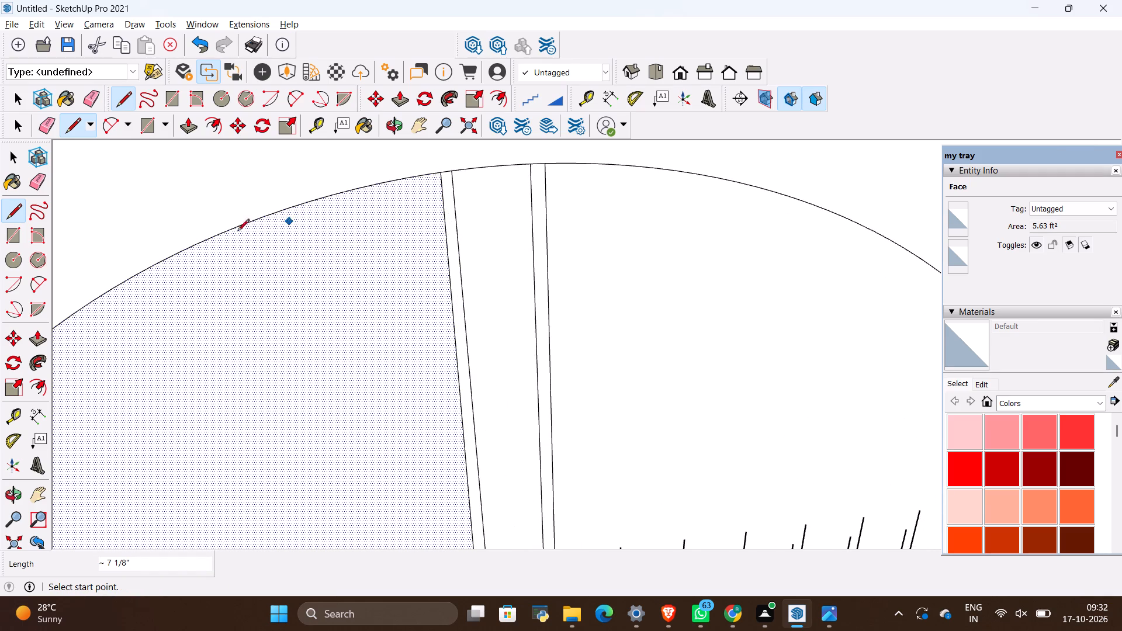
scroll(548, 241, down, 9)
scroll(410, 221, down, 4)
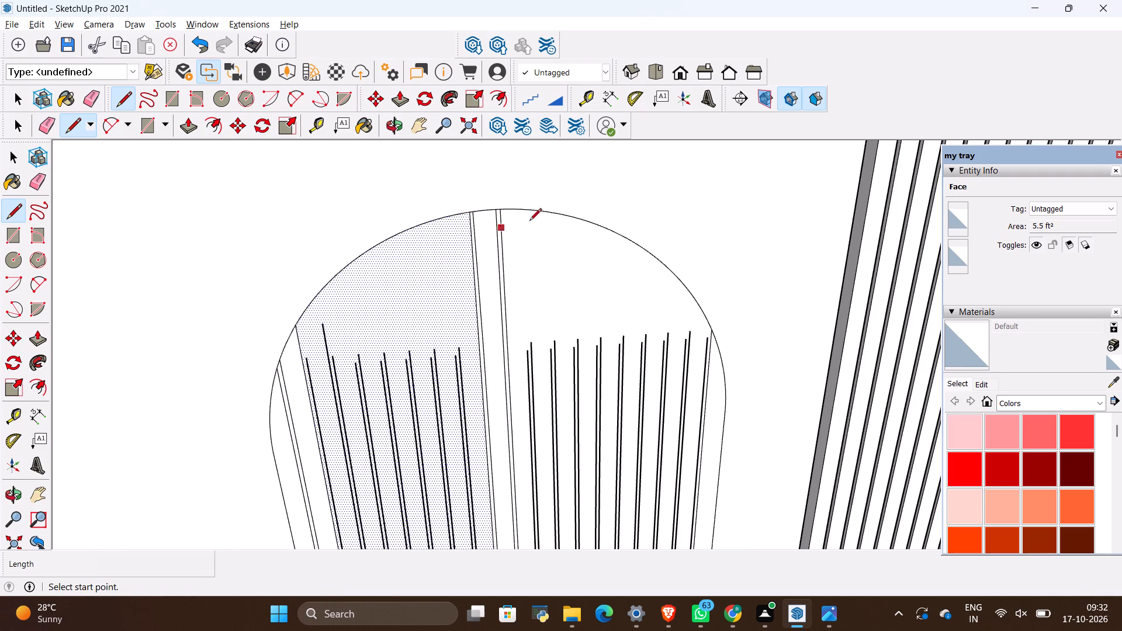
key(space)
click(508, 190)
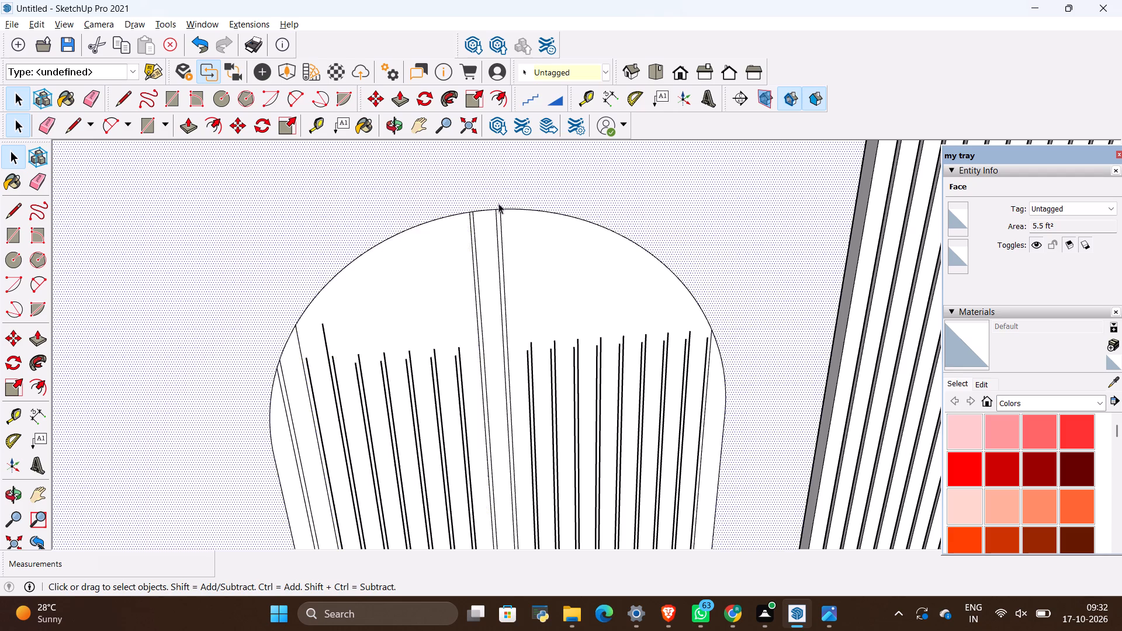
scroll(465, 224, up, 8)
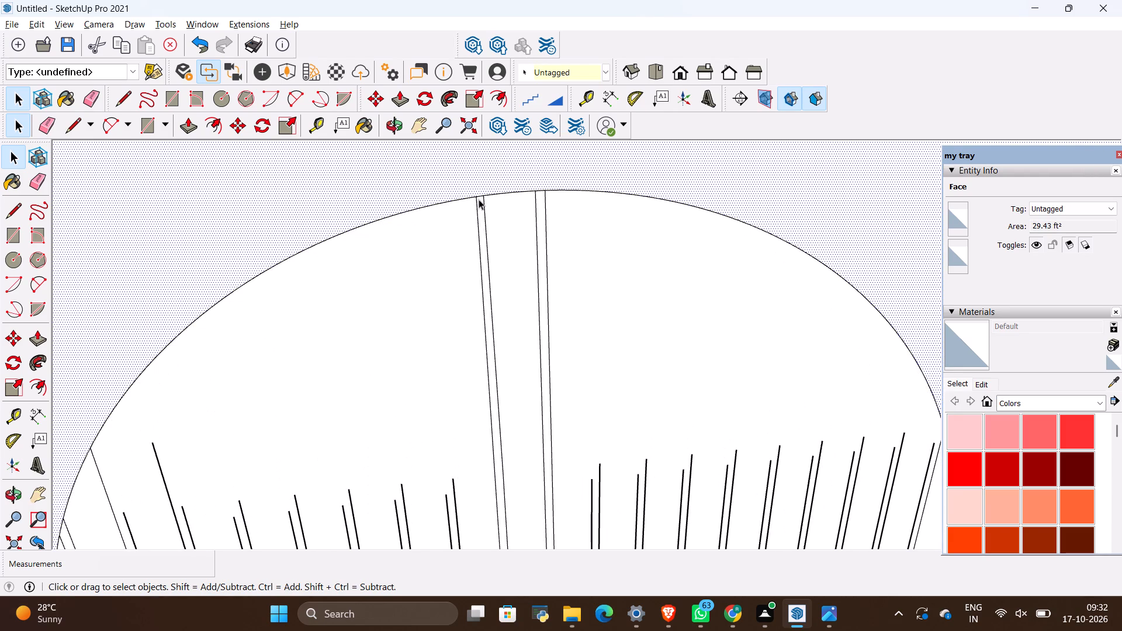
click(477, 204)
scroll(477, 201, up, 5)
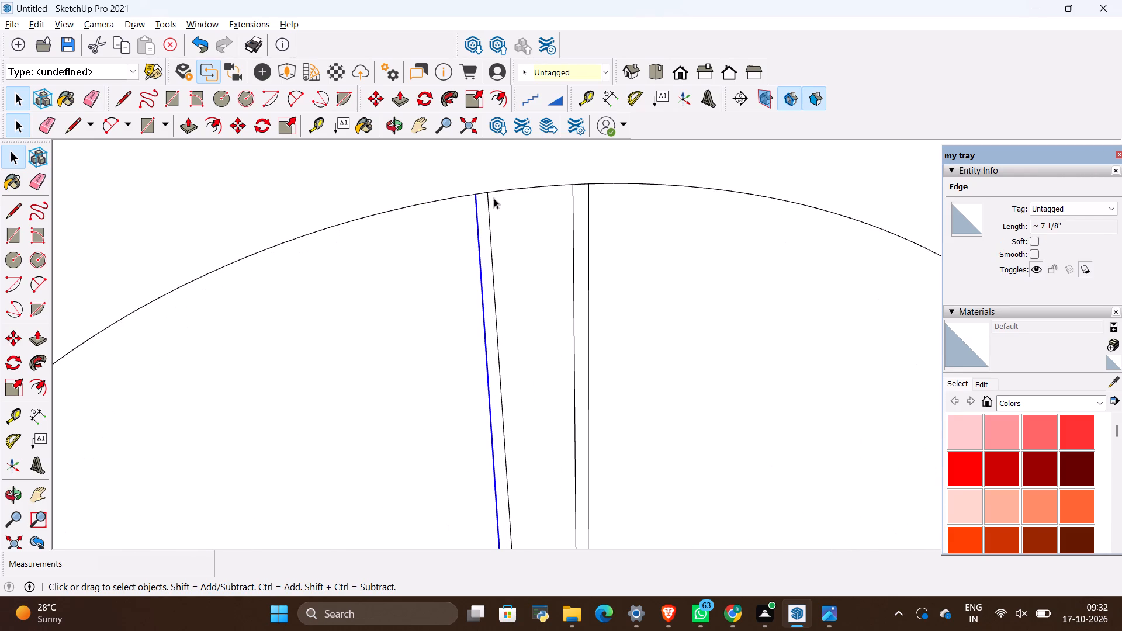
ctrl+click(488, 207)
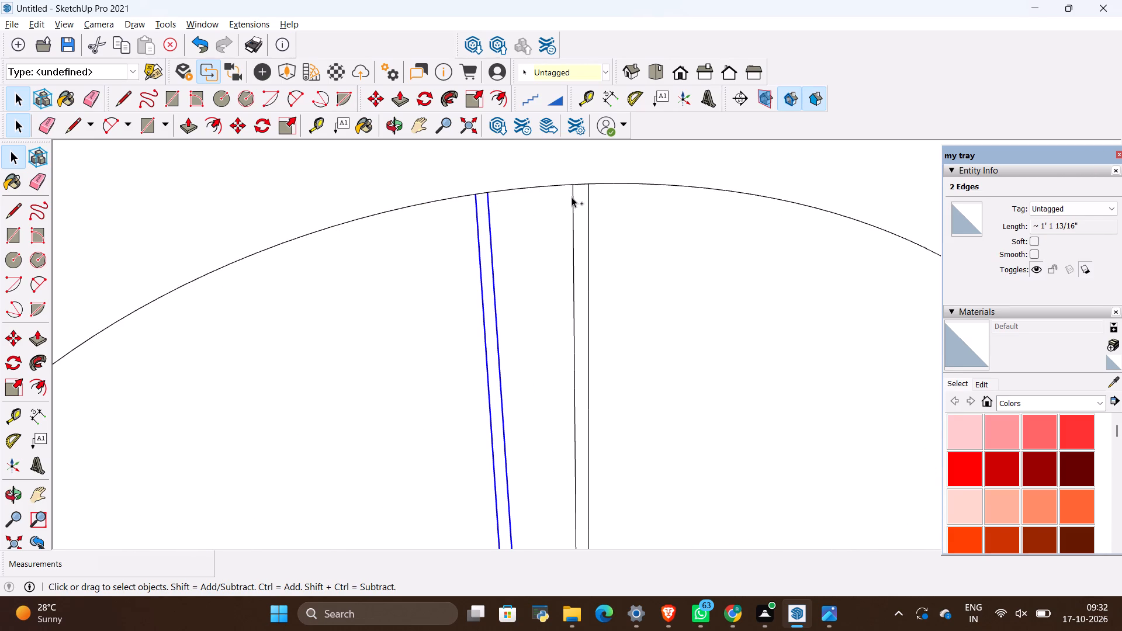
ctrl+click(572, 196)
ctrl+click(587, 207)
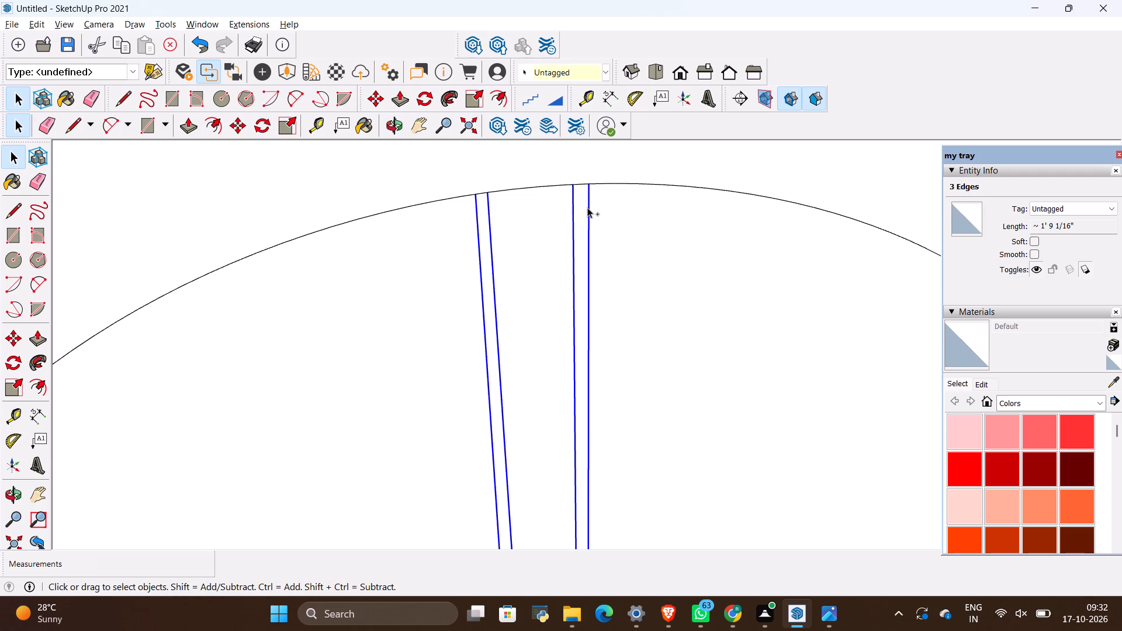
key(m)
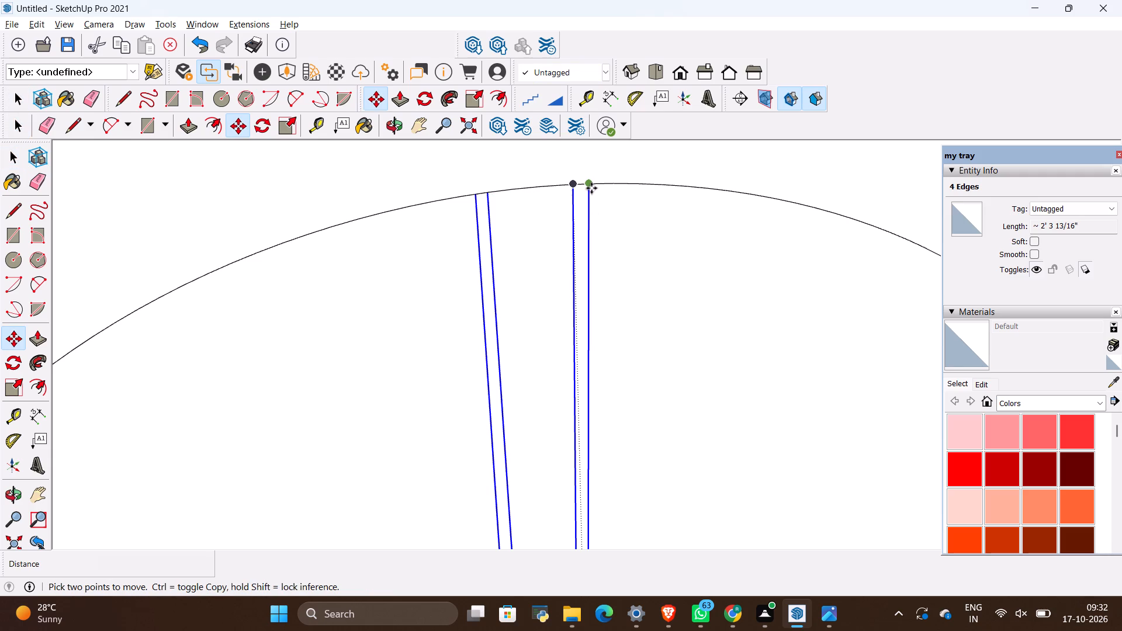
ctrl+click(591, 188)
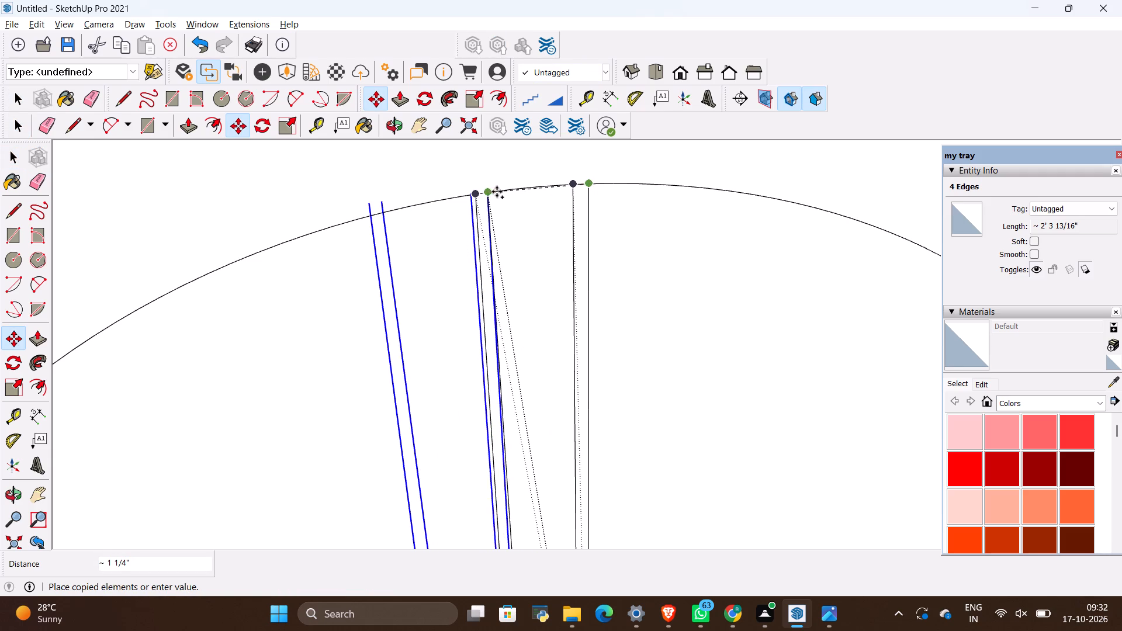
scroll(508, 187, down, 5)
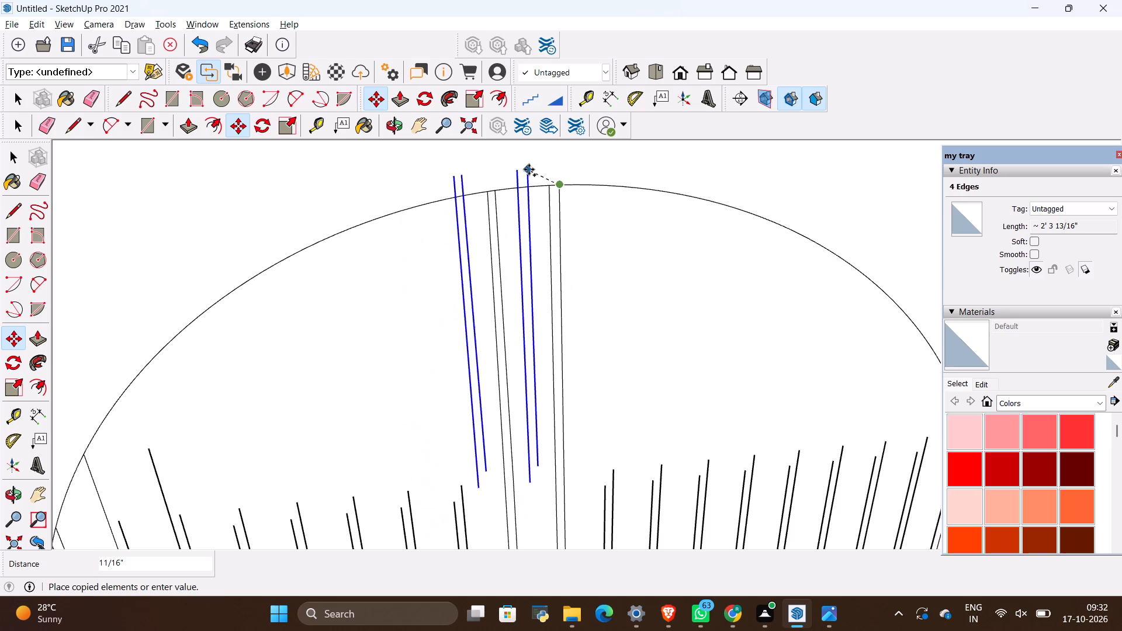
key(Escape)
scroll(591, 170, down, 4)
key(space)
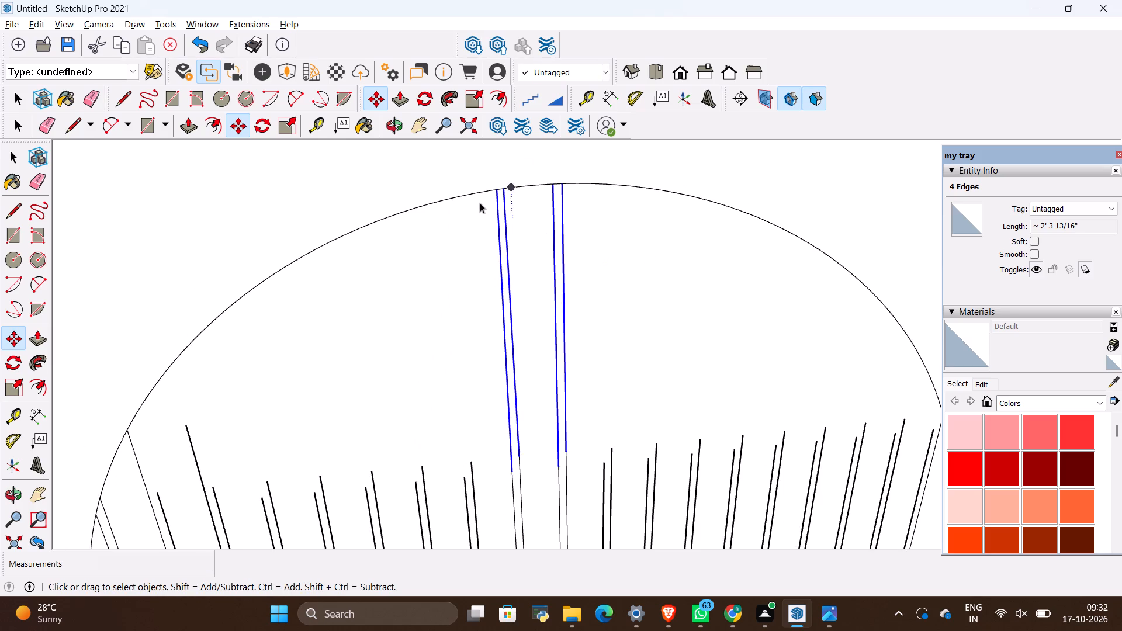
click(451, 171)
Select all eight edges of the niche's middle strip and the adjacent curtain-side strip, including their extensions up to the arch.
scroll(571, 458, up, 5)
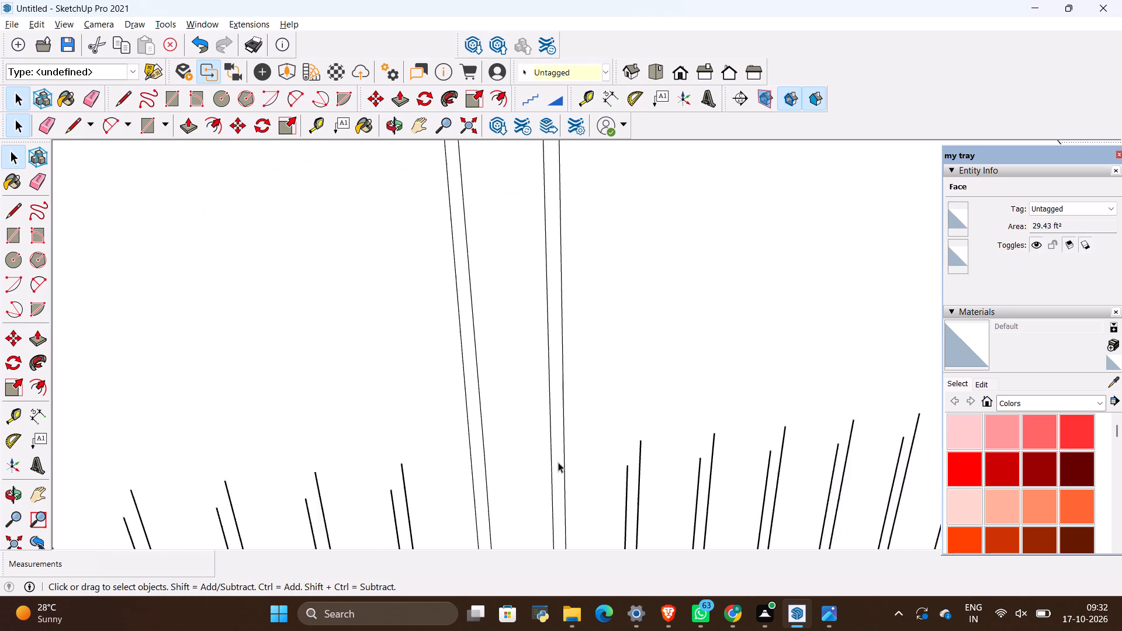
scroll(558, 462, up, 1)
click(551, 473)
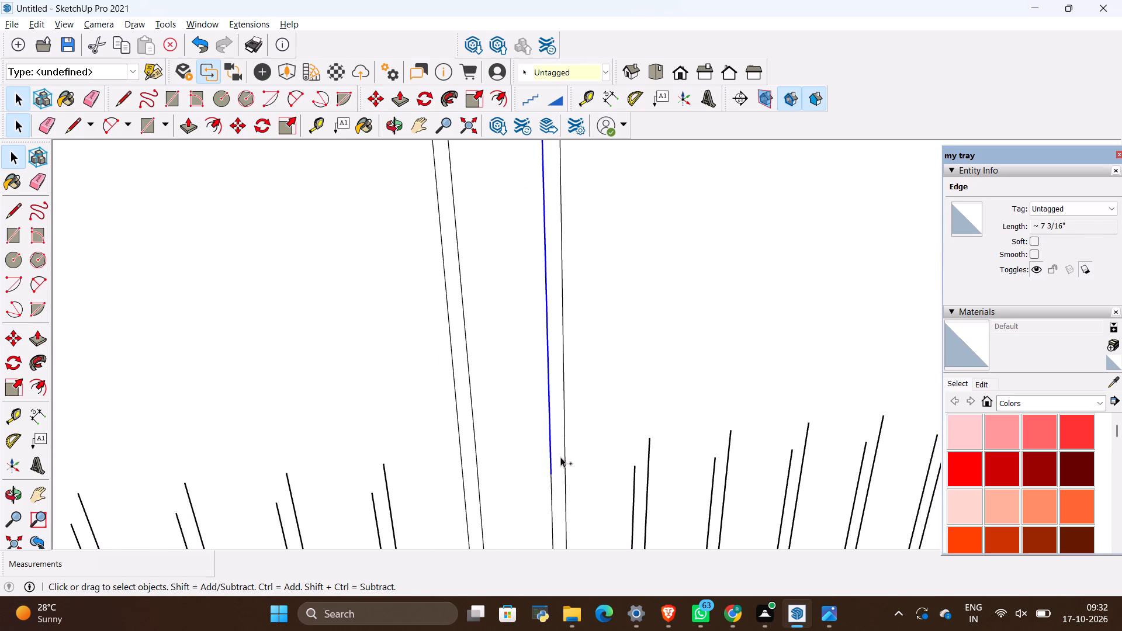
ctrl+click(564, 427)
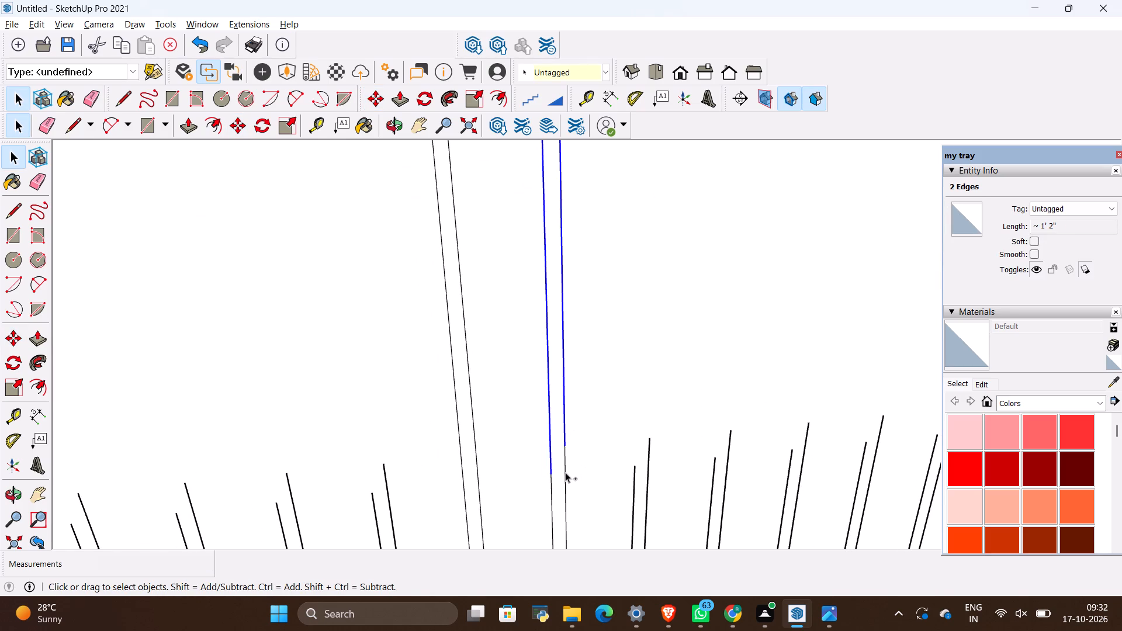
ctrl+click(565, 473)
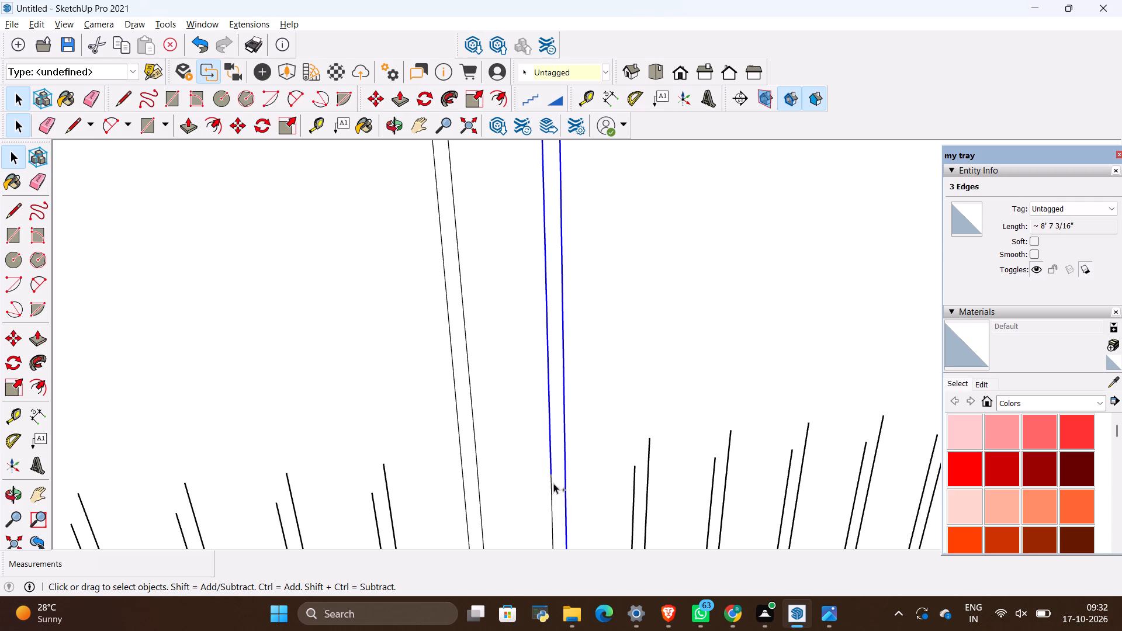
ctrl+click(552, 494)
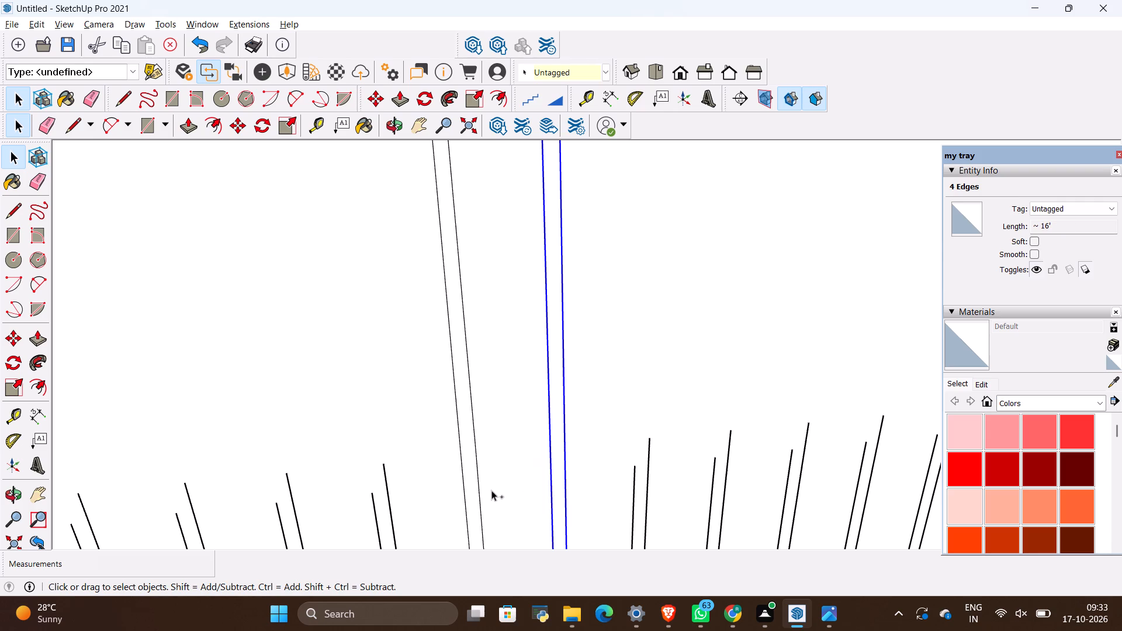
ctrl+click(479, 487)
ctrl+click(466, 501)
ctrl+click(476, 440)
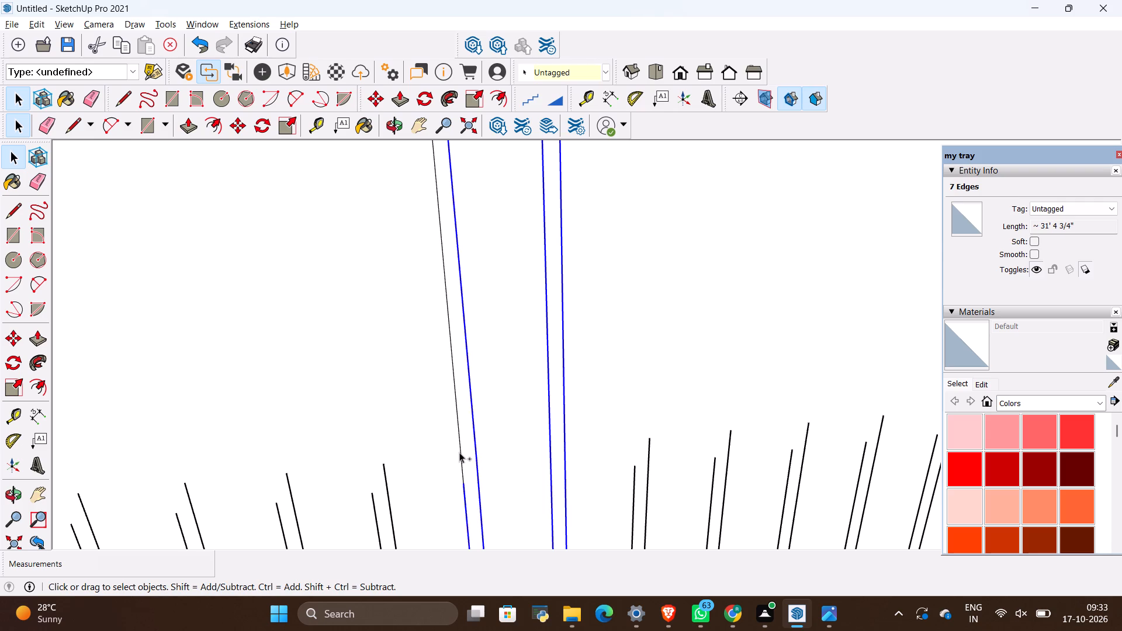
ctrl+click(459, 451)
key(m)
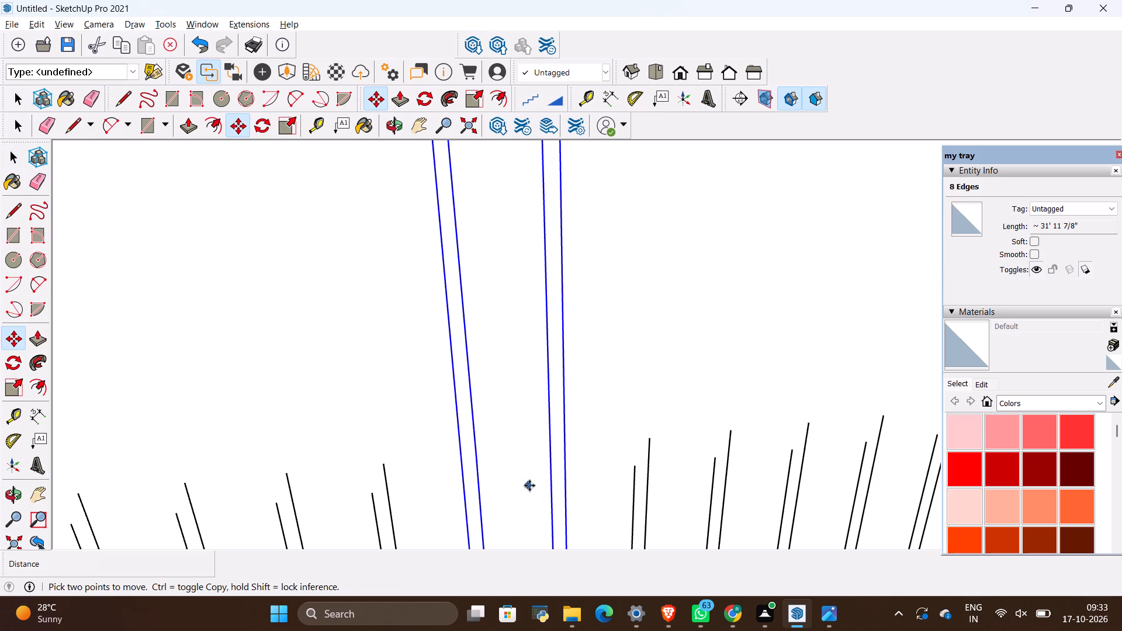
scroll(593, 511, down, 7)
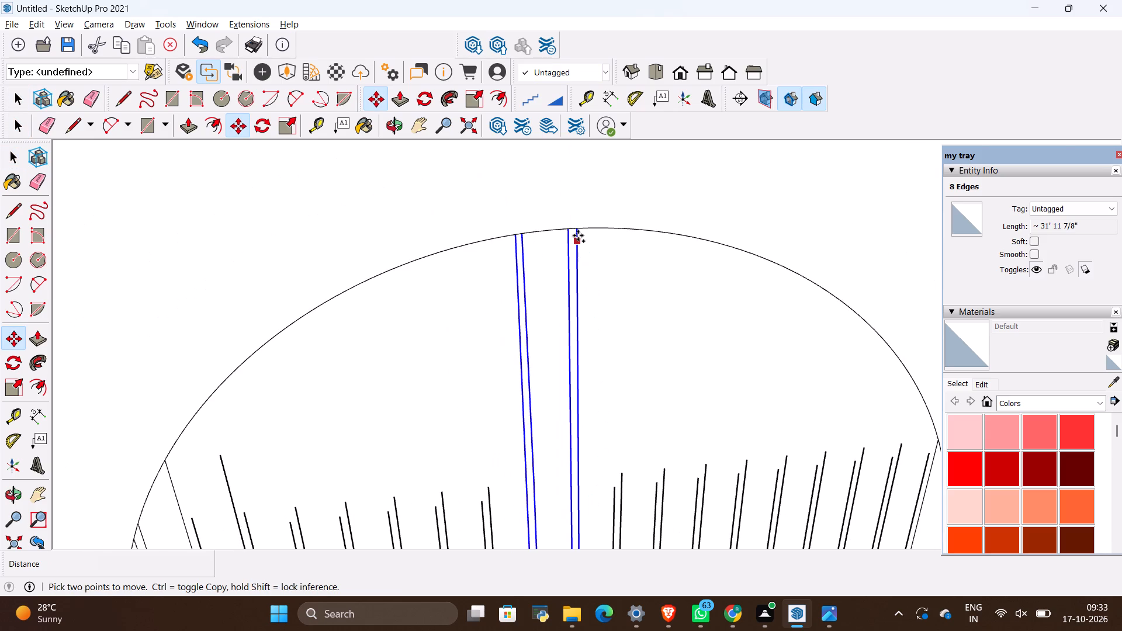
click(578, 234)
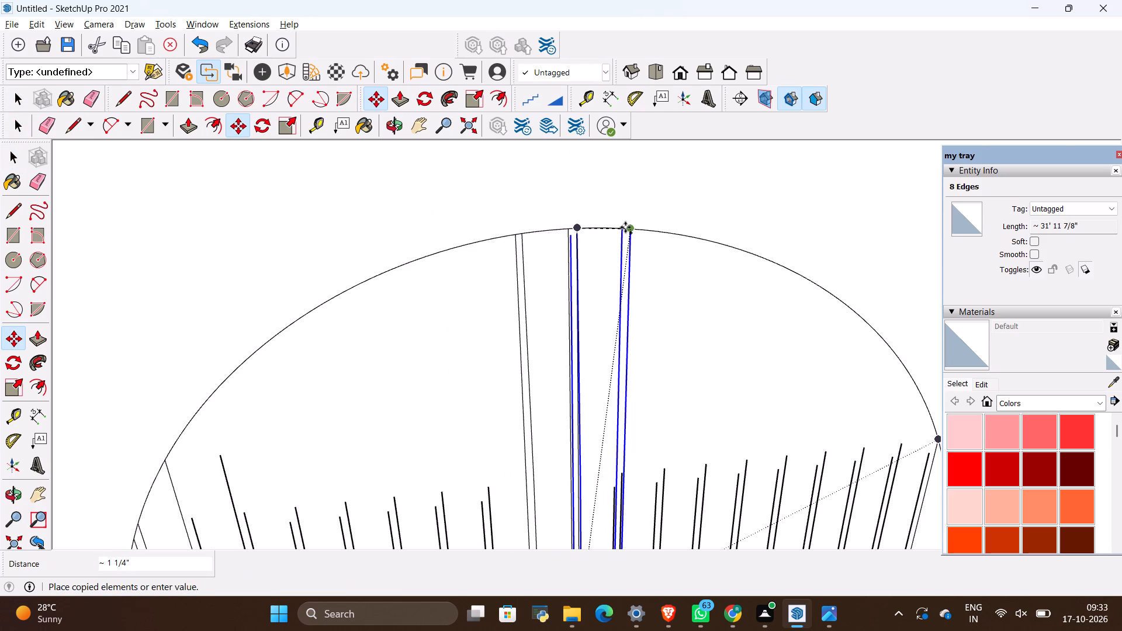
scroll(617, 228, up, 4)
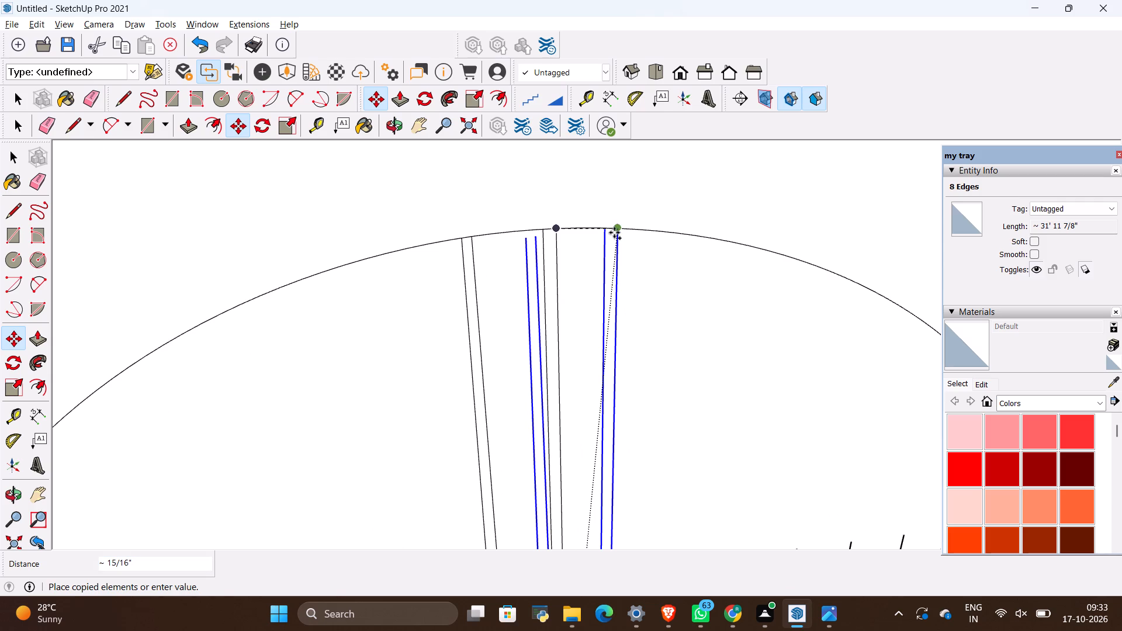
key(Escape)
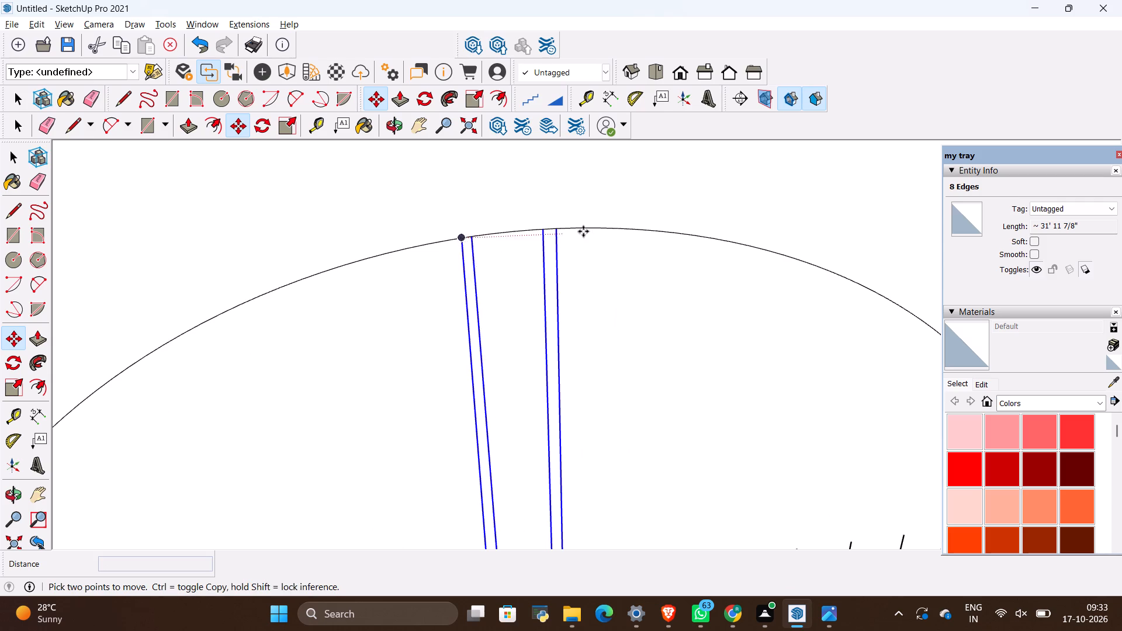
Copy the selected strip edges one strip spacing away from the curtain side, from the curtain-side strip onto the middle strip.
scroll(583, 227, down, 7)
scroll(551, 451, up, 8)
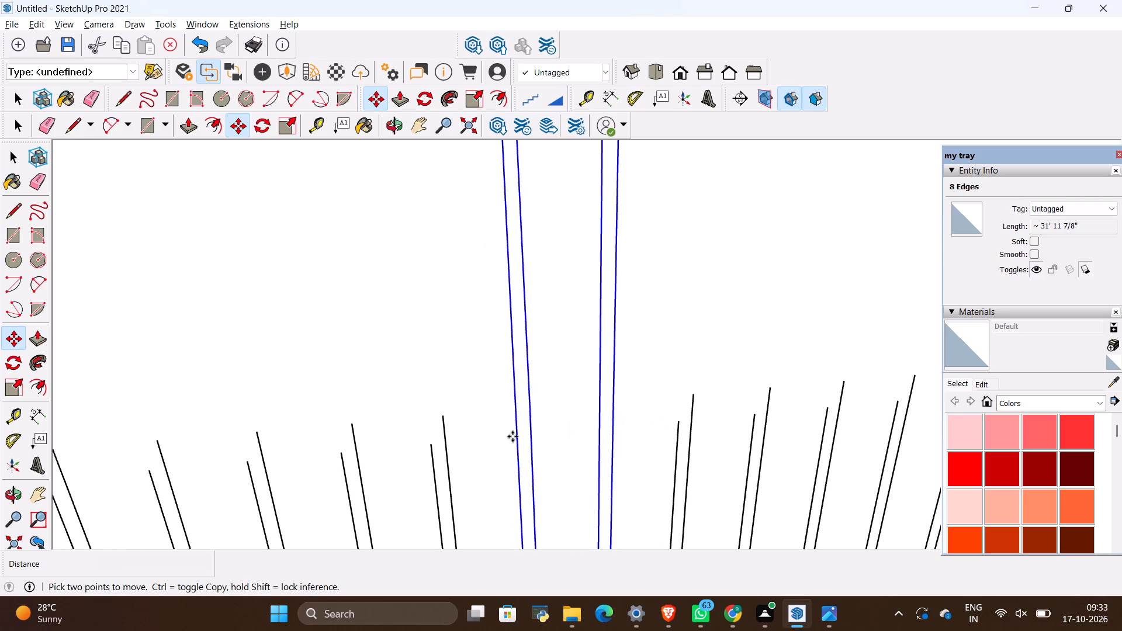
ctrl+click(516, 436)
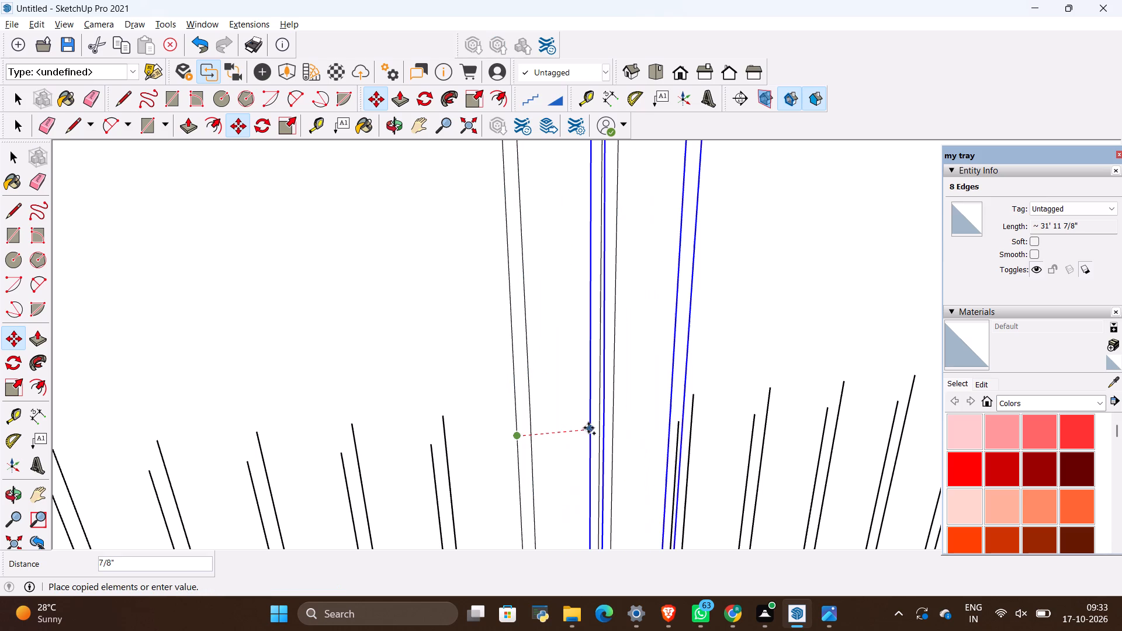
click(597, 427)
ctrl+click(598, 425)
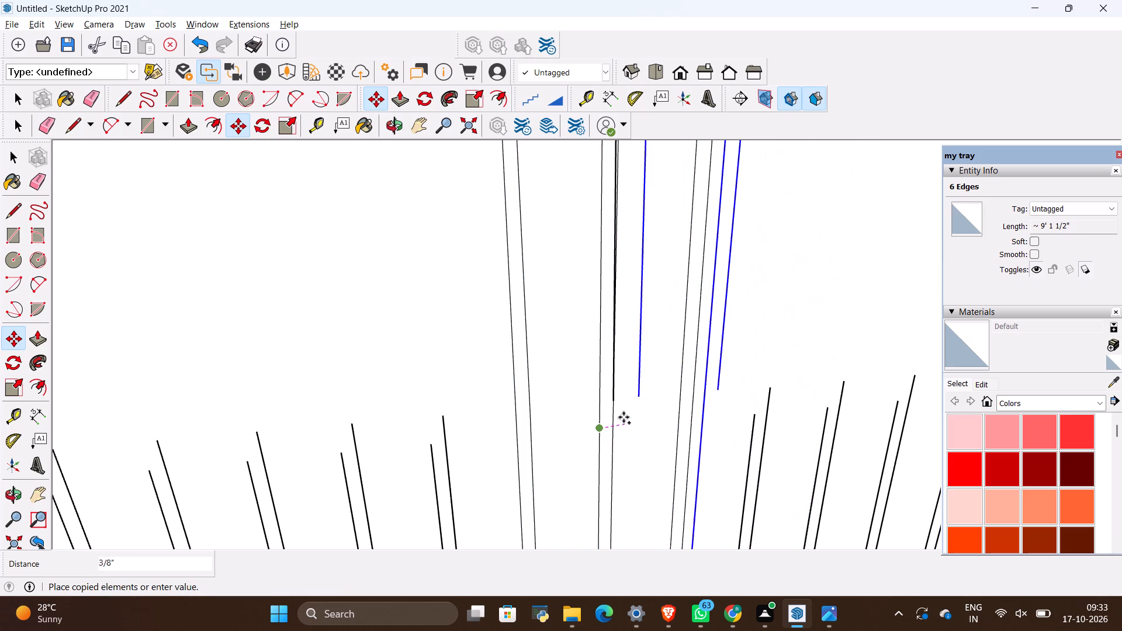
click(602, 417)
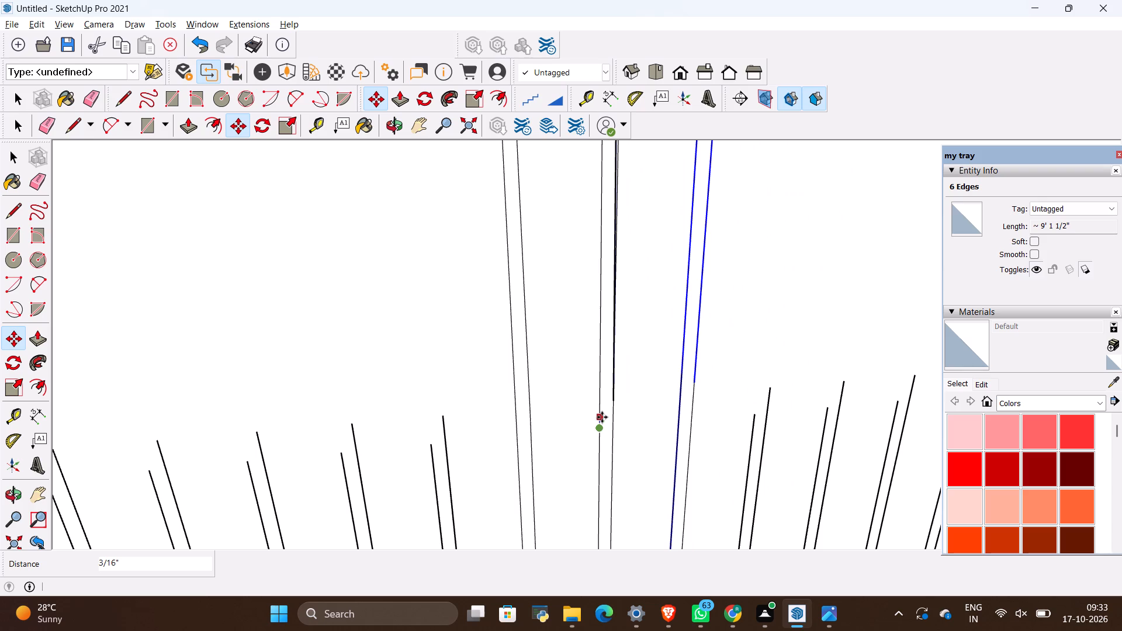
key(Escape)
key(space)
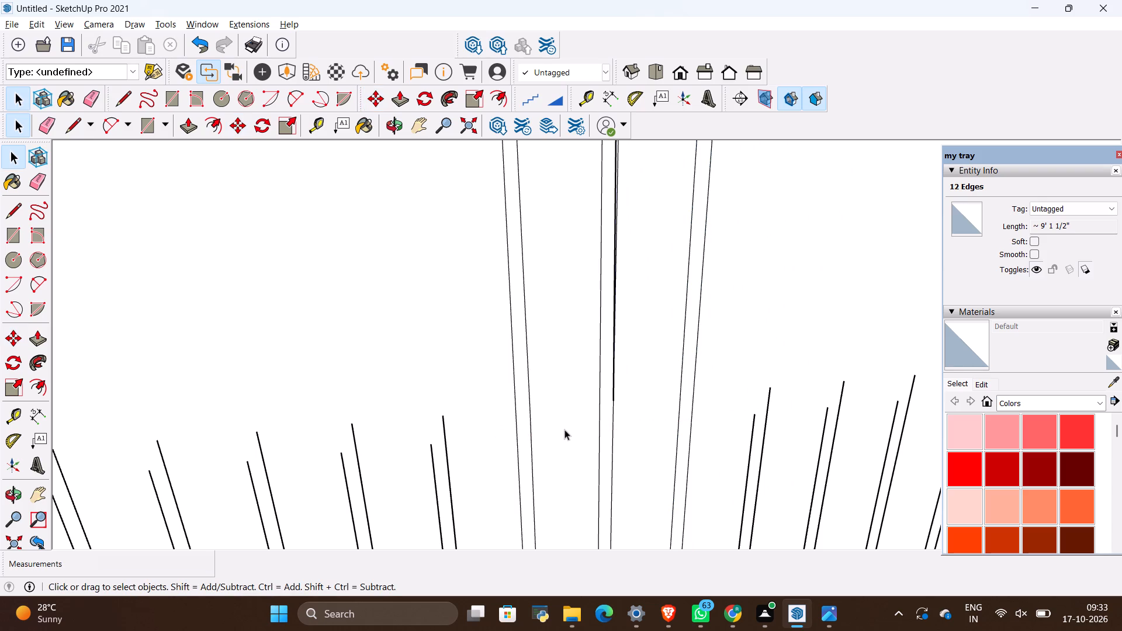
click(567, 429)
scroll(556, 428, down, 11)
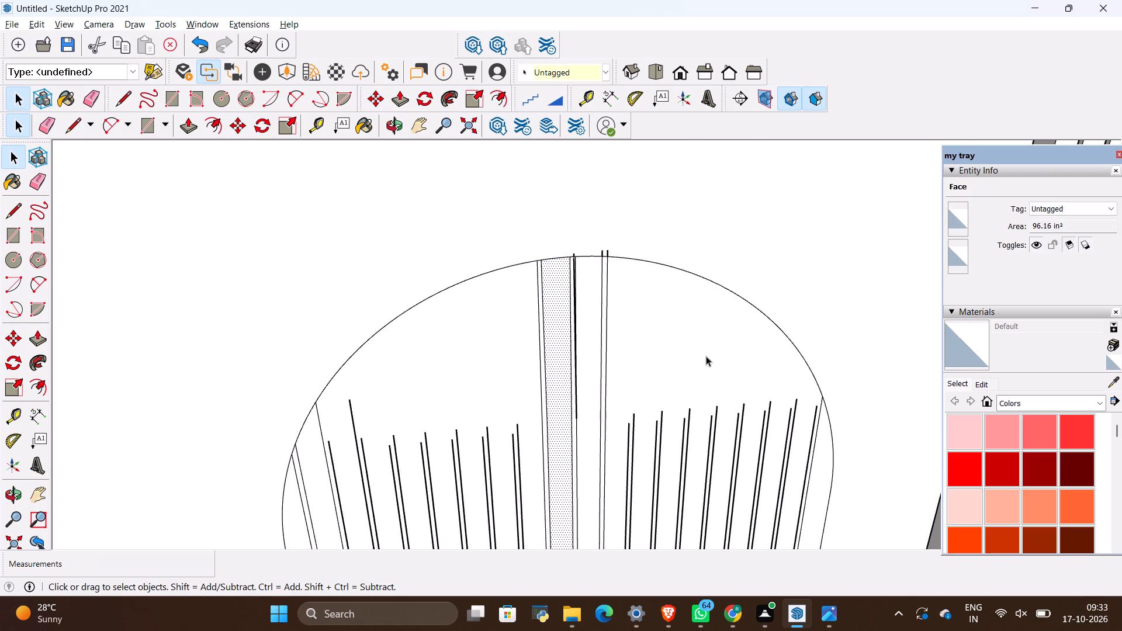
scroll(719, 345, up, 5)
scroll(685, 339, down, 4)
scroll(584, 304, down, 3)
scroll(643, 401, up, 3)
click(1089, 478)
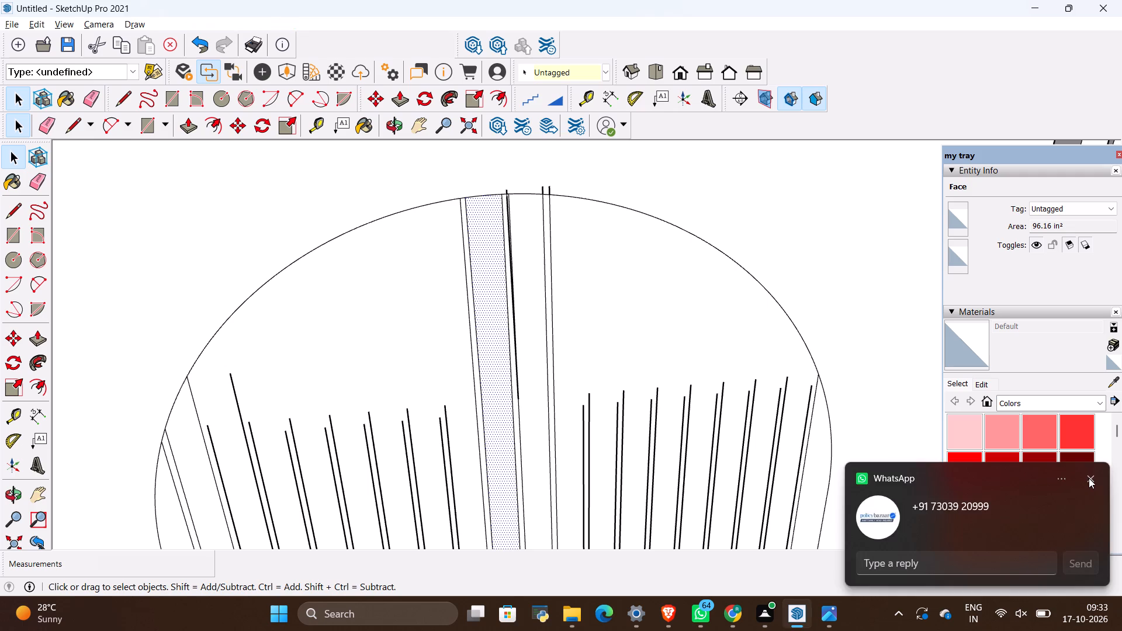
Extend both edges of the first short strip beyond the copied strip up to the arch with lines of about 7" and 6 1/2".
key(l)
scroll(577, 277, up, 3)
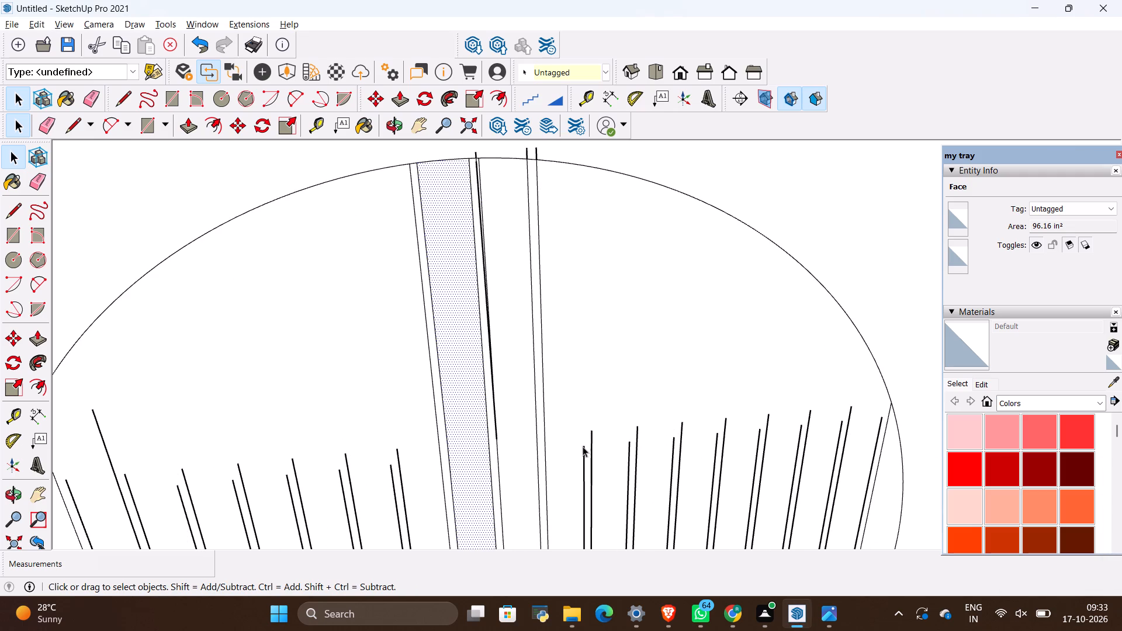
key(l)
click(581, 443)
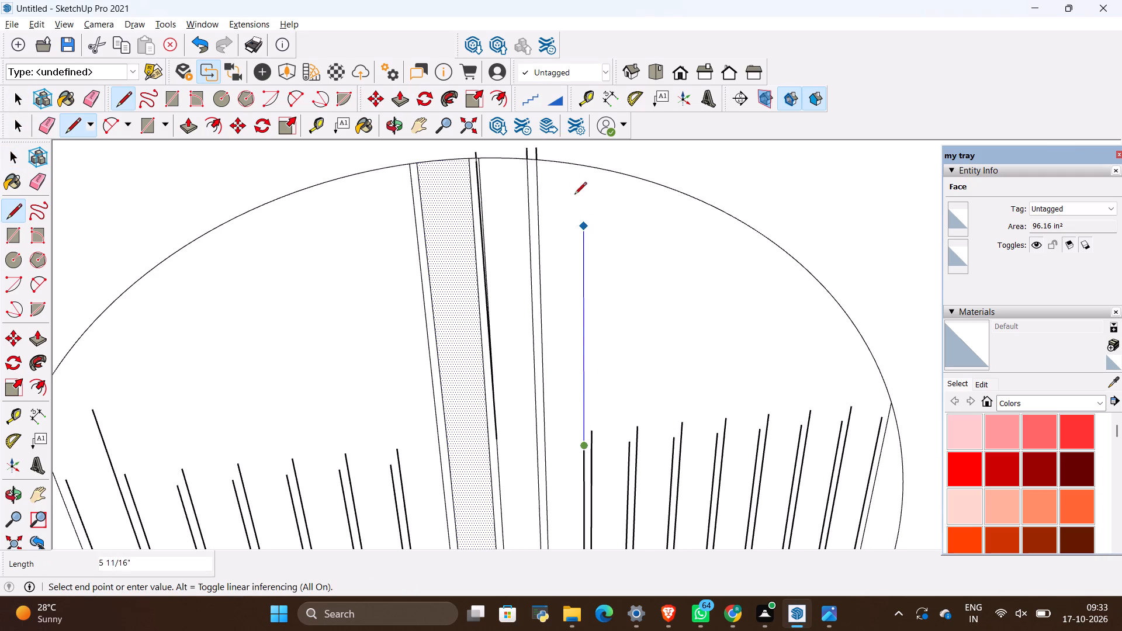
click(583, 170)
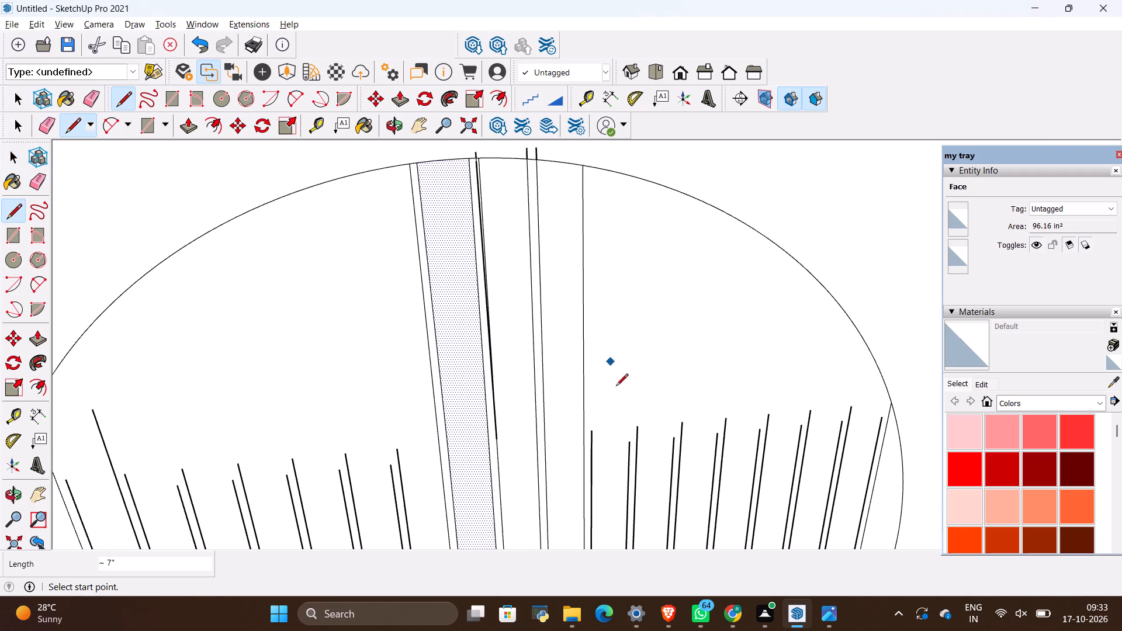
click(591, 431)
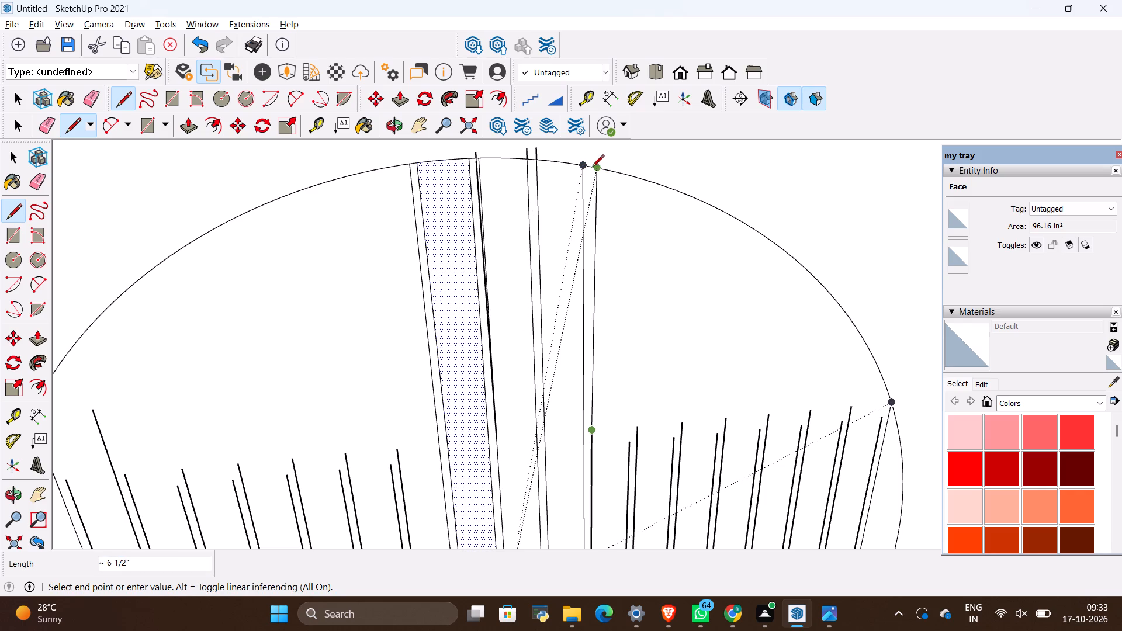
scroll(562, 226, down, 4)
middle_drag(607, 295, 546, 322)
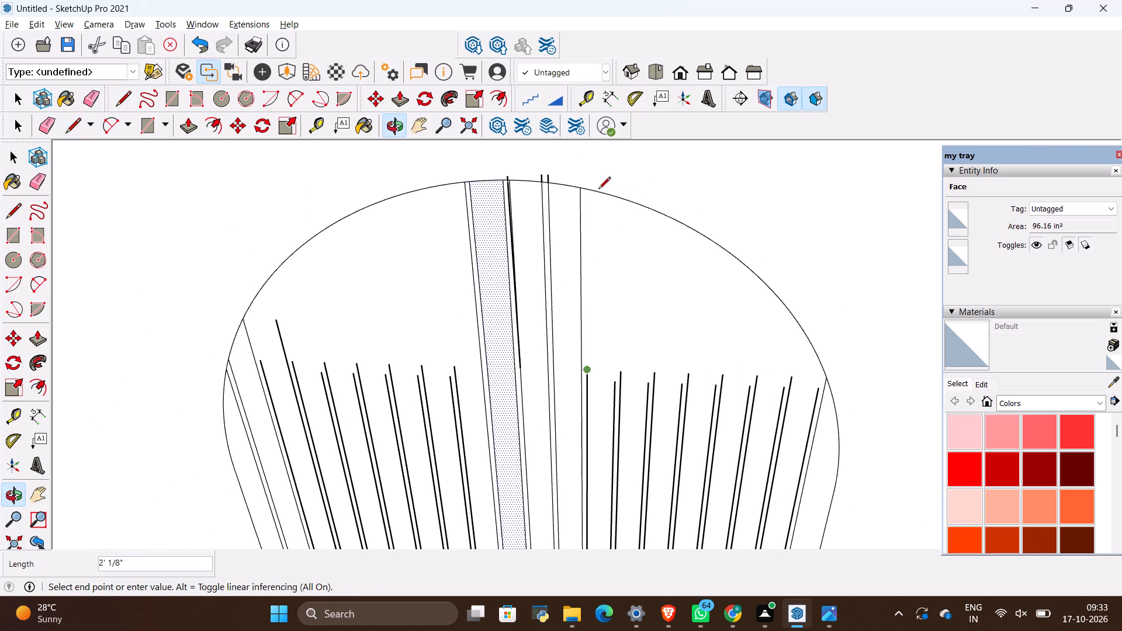
scroll(588, 193, up, 8)
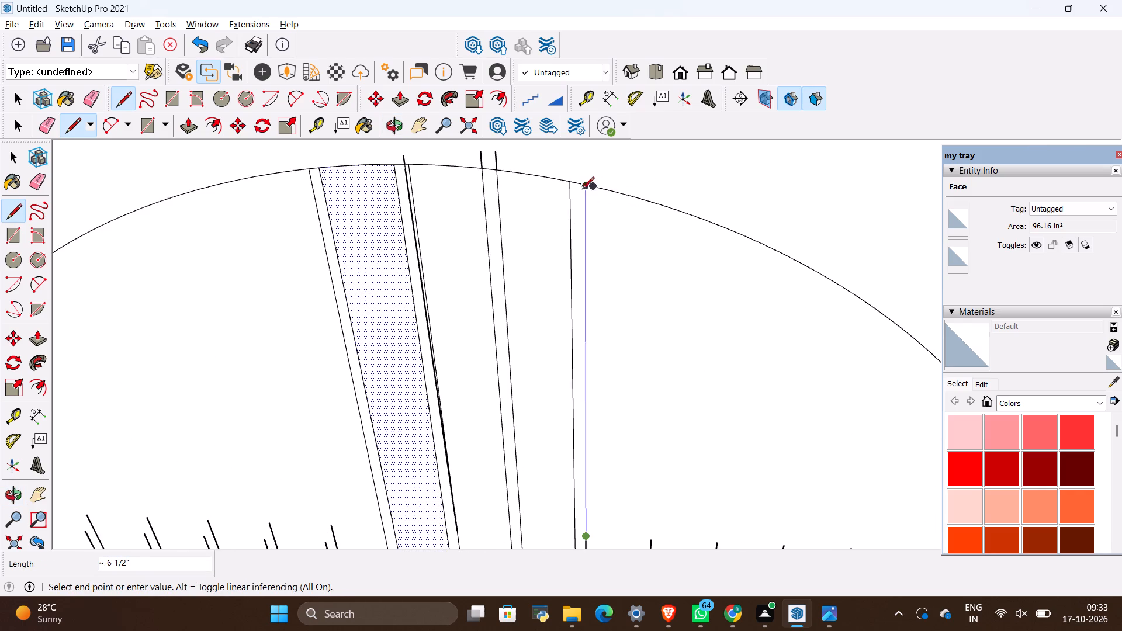
click(580, 188)
Extend both edges of the following strip away from the curtain side up to the arch, about 6 11/16" and 6 3/16".
scroll(579, 178, down, 4)
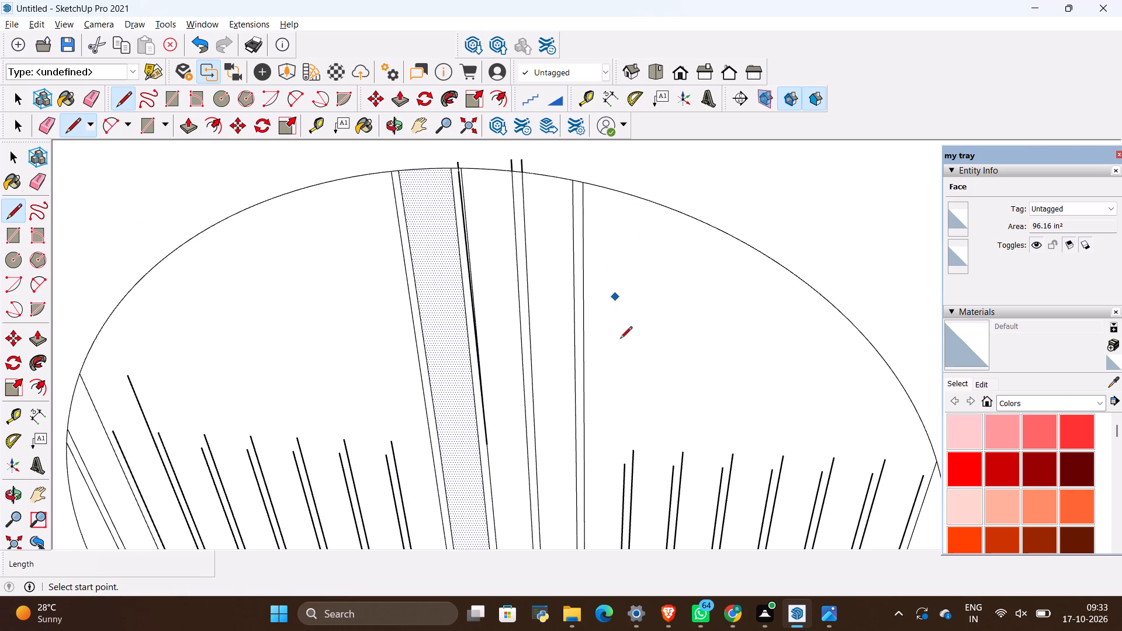
scroll(620, 428, up, 3)
click(621, 470)
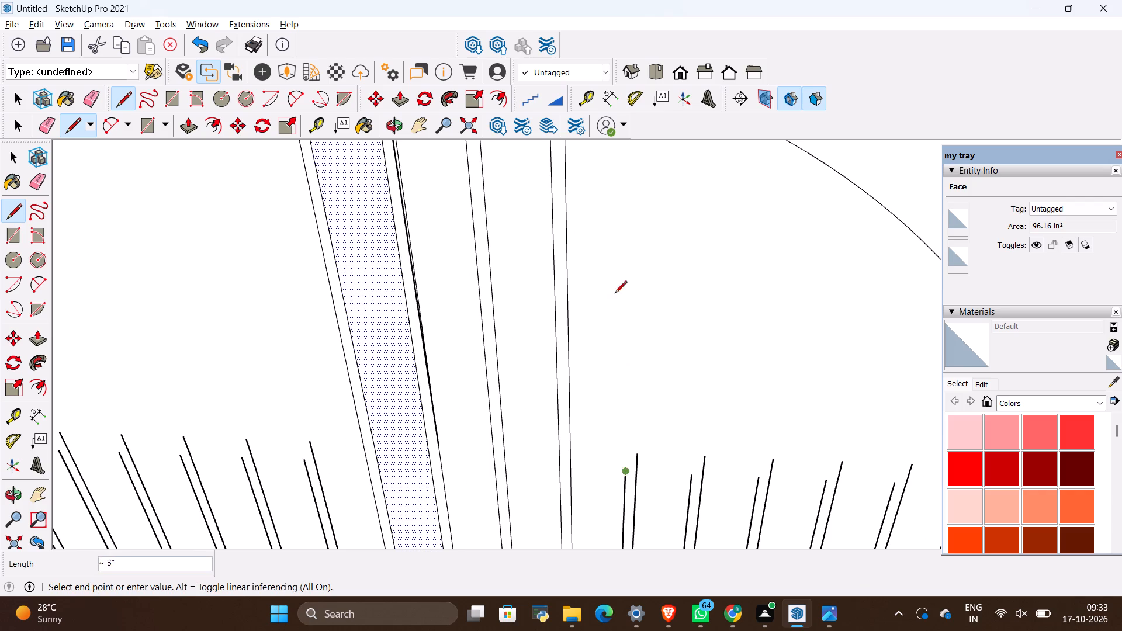
scroll(614, 286, down, 5)
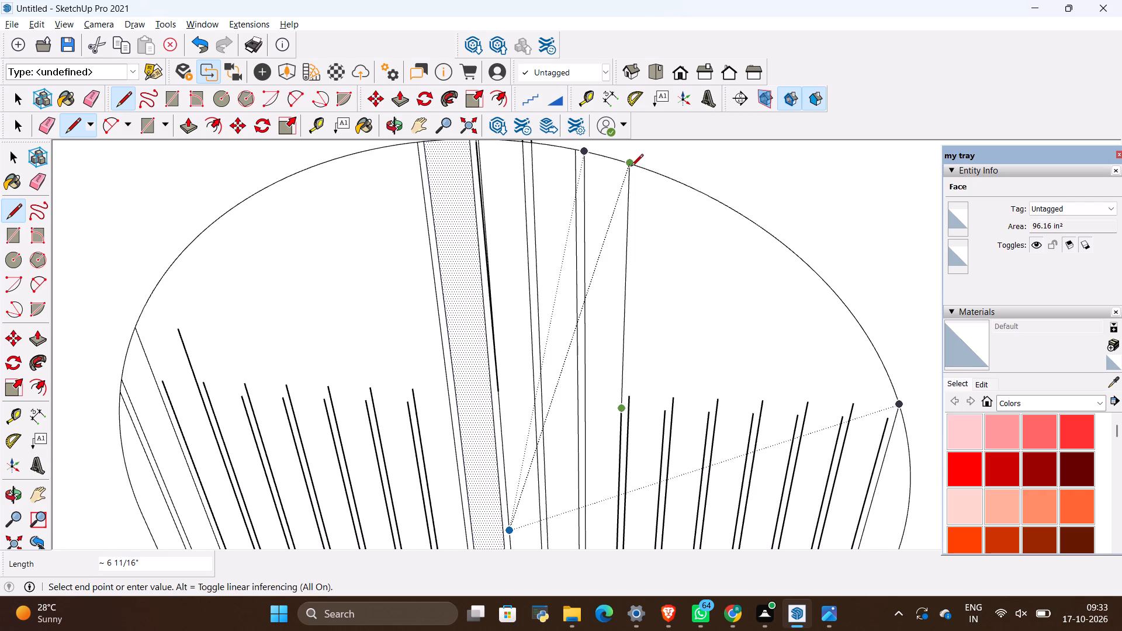
click(631, 167)
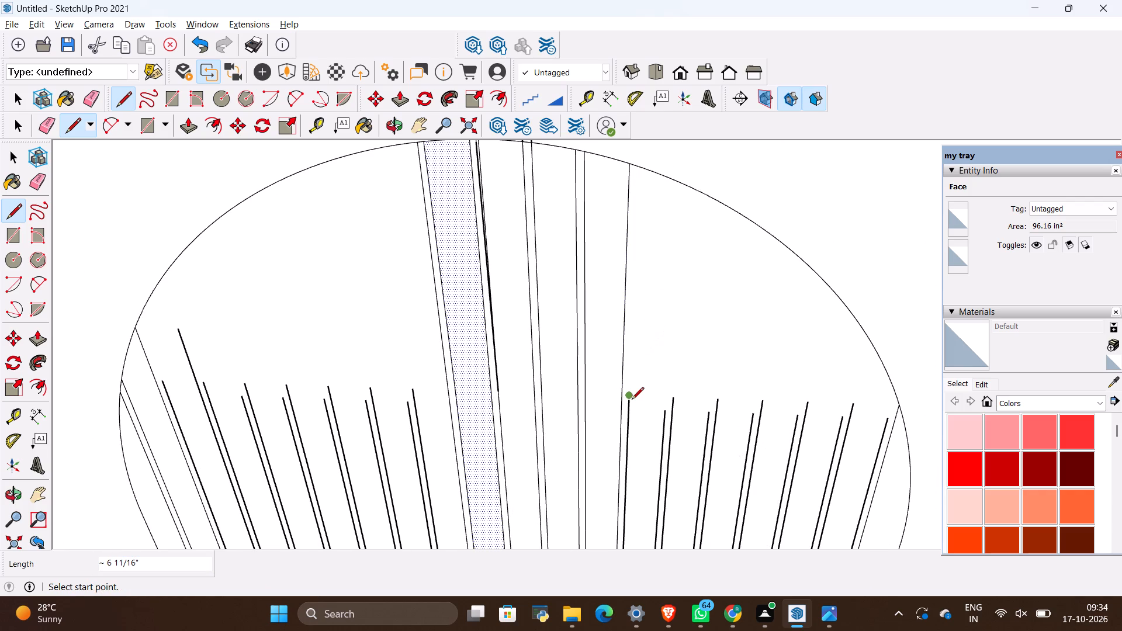
click(629, 400)
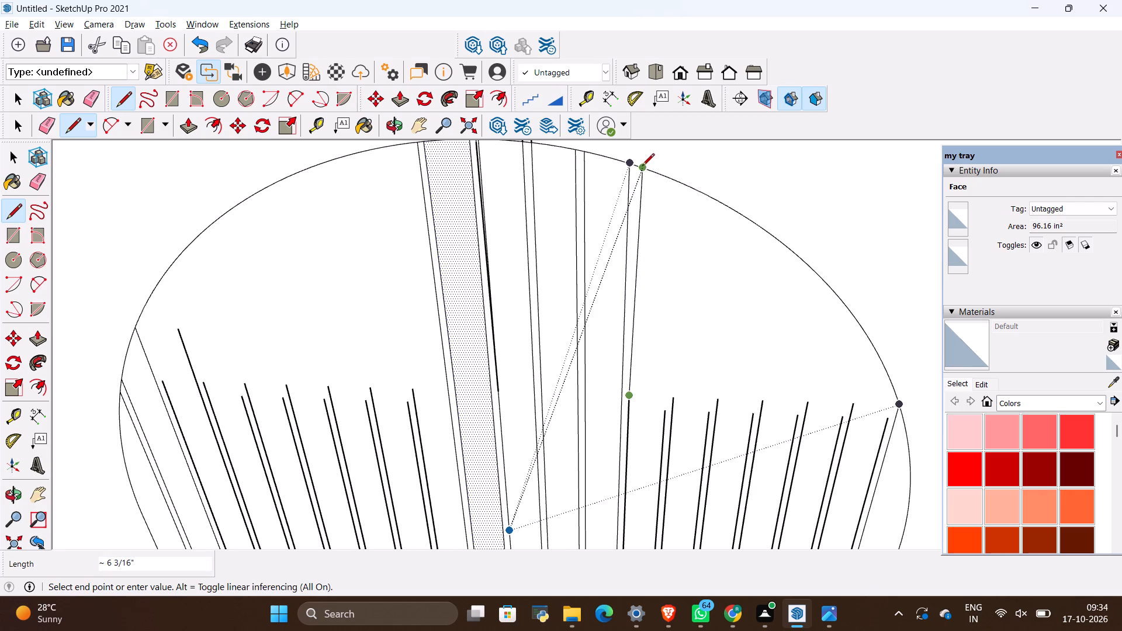
scroll(639, 166, up, 8)
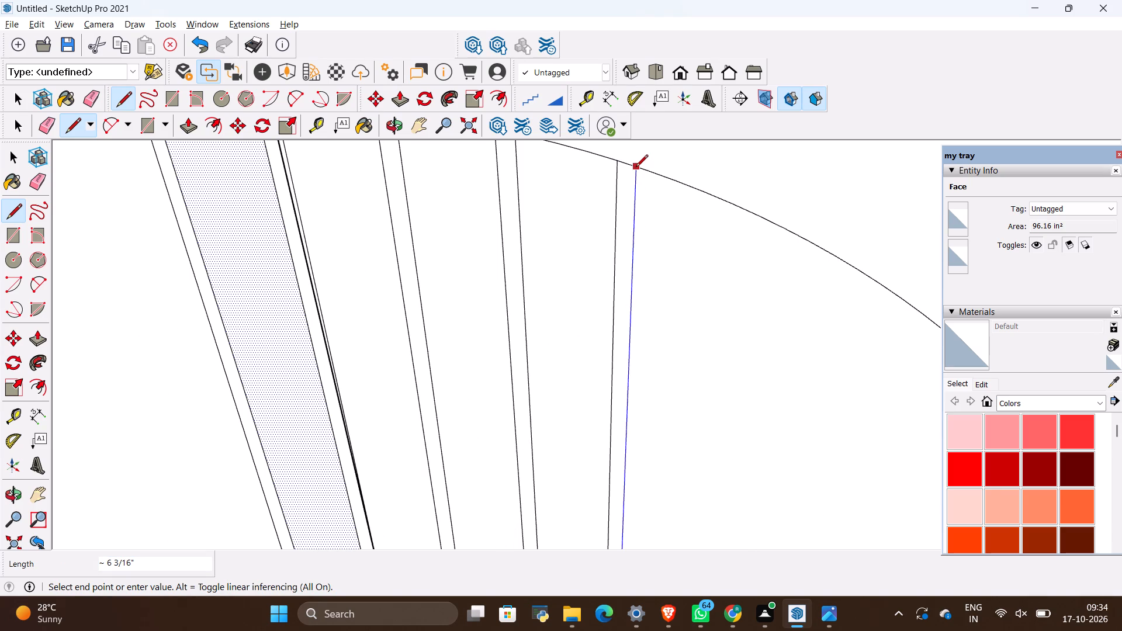
click(636, 168)
Extend both edges of the next short strip away from the curtain side up to the arch, about 6 5/16" and 5 3/4".
scroll(471, 376, down, 6)
scroll(490, 320, down, 4)
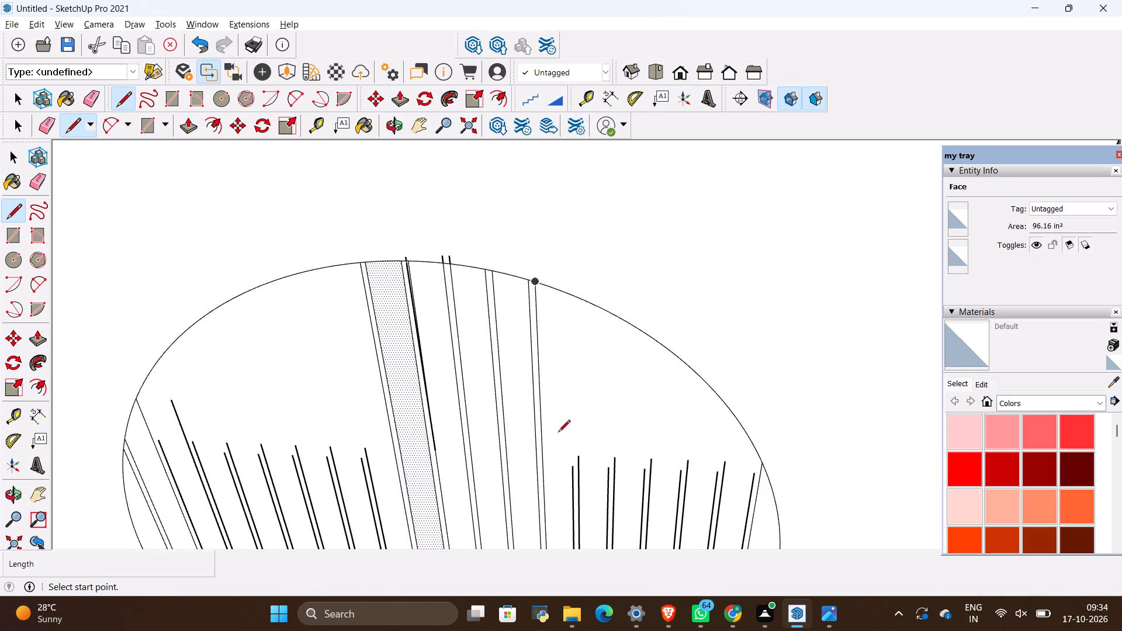
scroll(569, 457, up, 4)
click(574, 470)
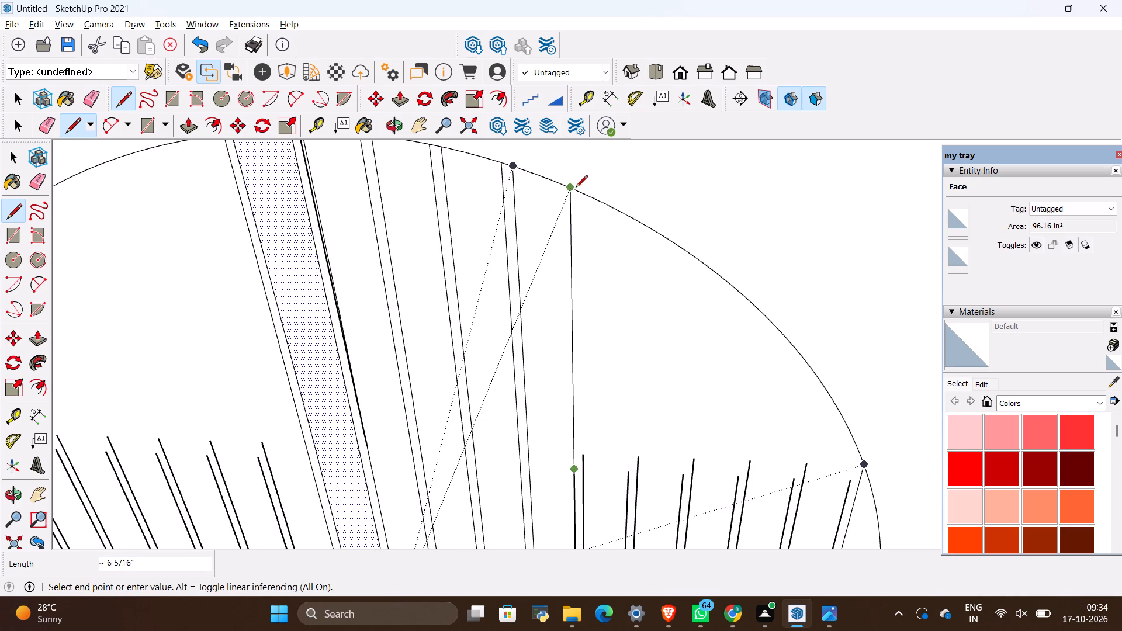
click(569, 188)
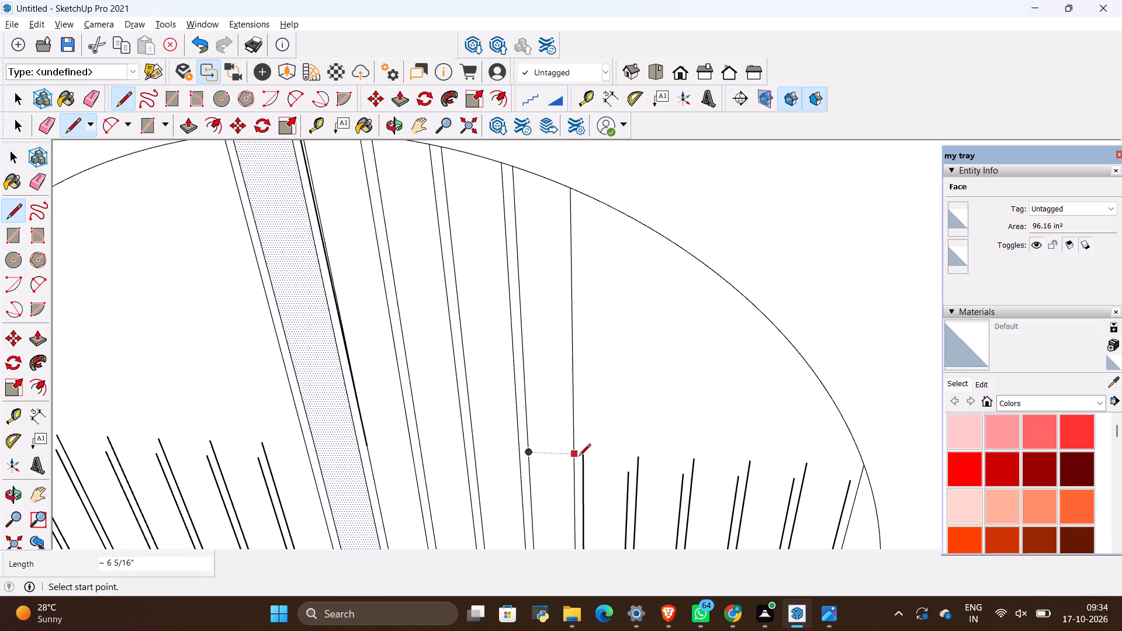
click(583, 460)
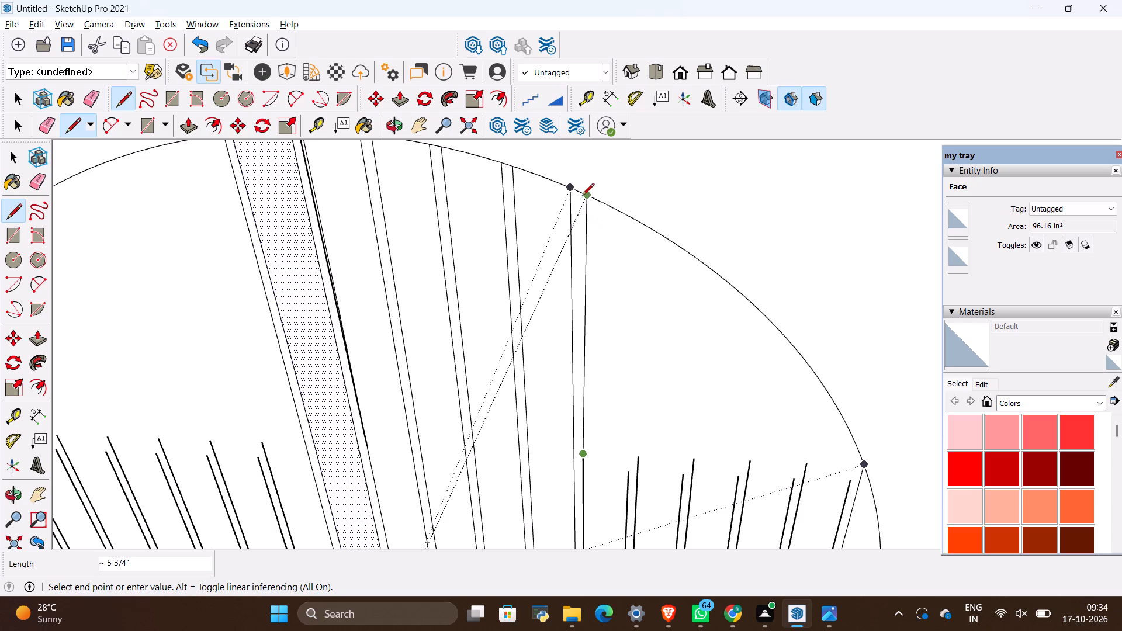
click(579, 196)
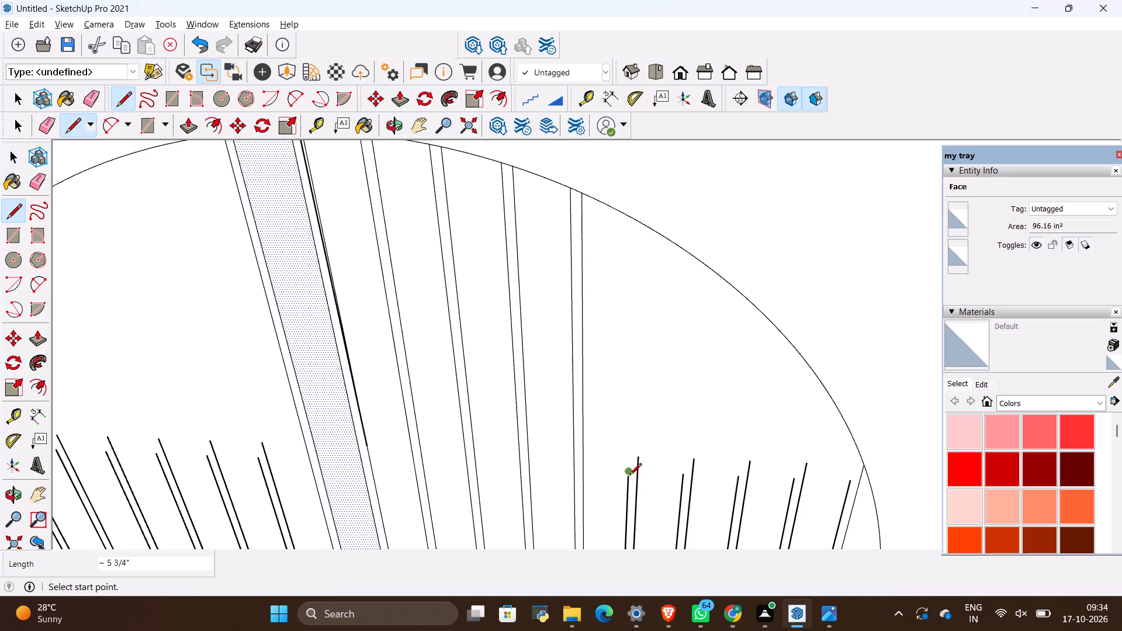
Extend both edges of the following short strip up to the arch, the curtain-side edge by about 5 3/4".
click(630, 477)
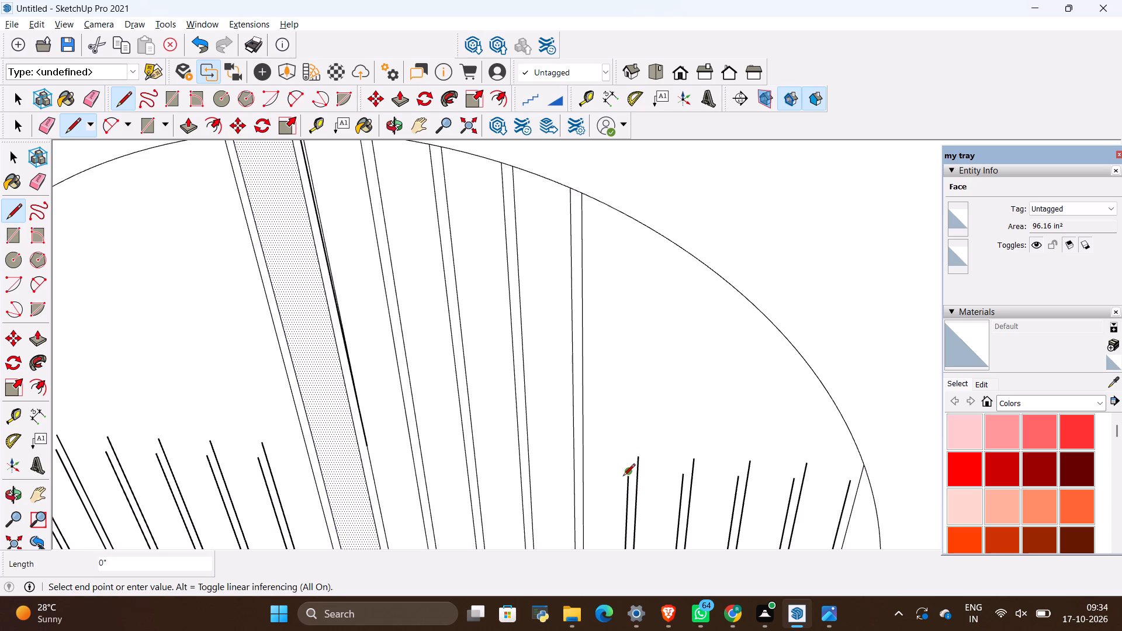
click(625, 474)
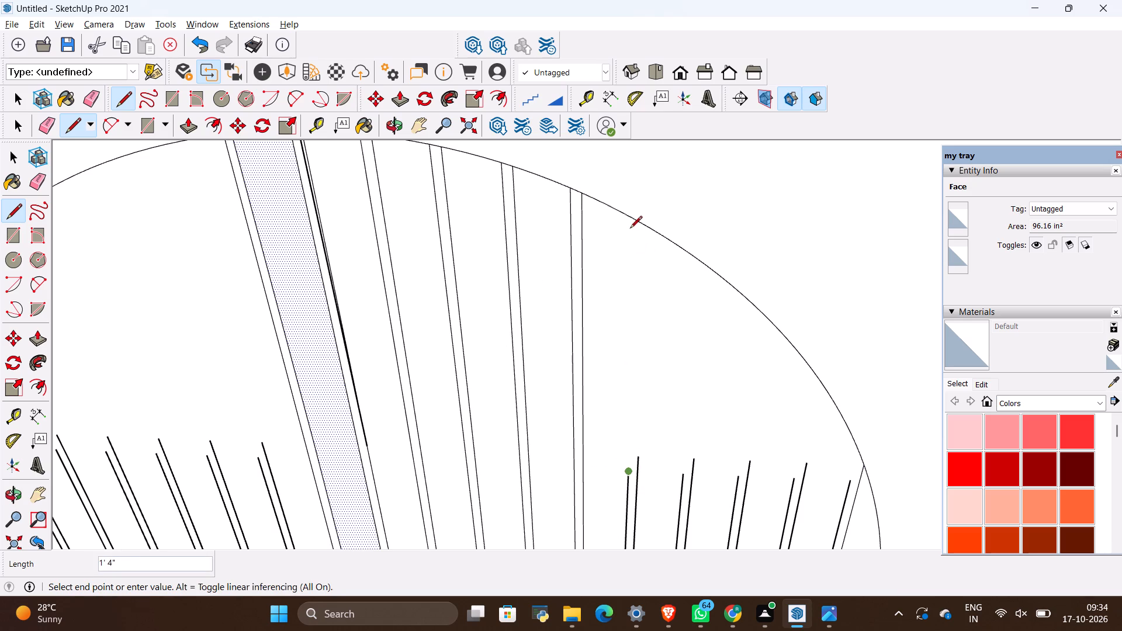
click(630, 219)
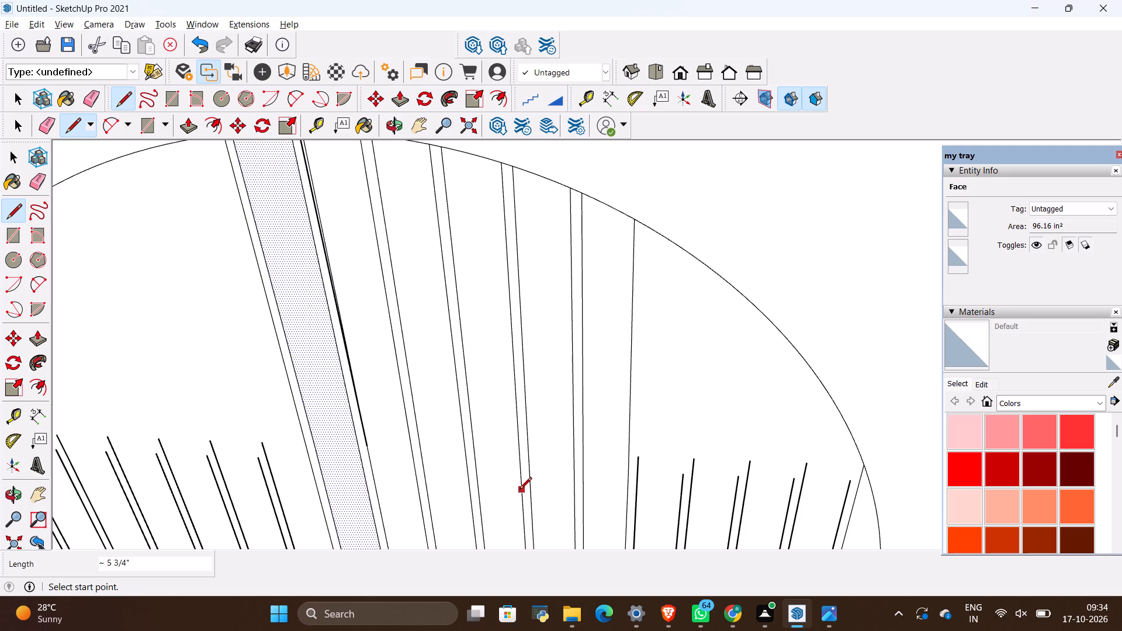
click(639, 462)
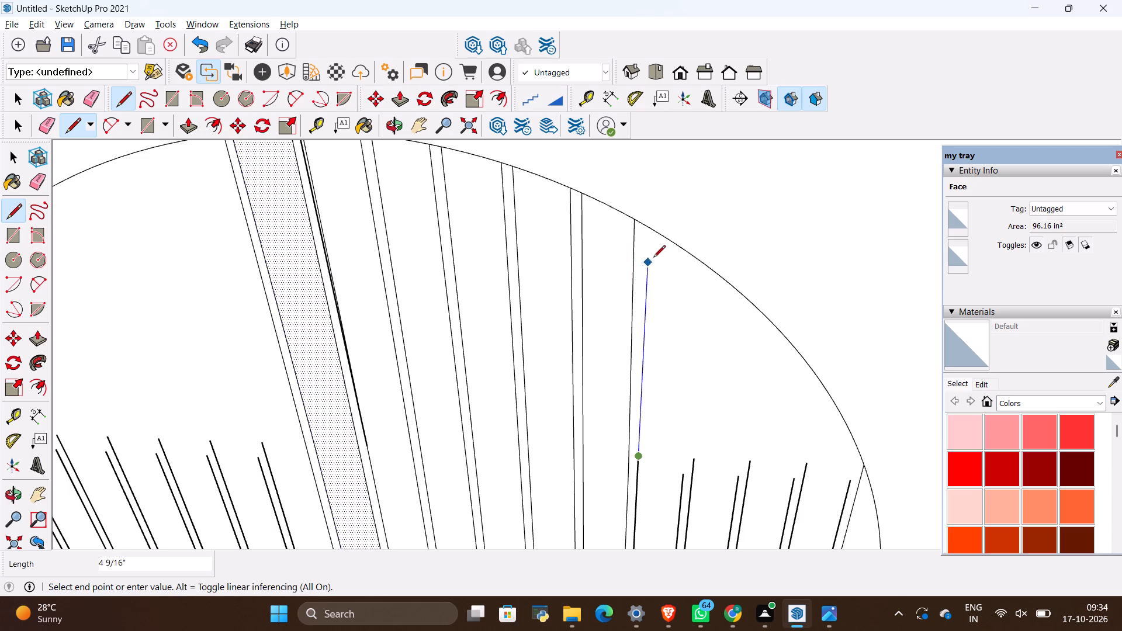
click(649, 232)
Extend both edges of the next short strip away from the curtain side up to the arch, about 4 5/16" and 4 15/16".
scroll(511, 341, down, 7)
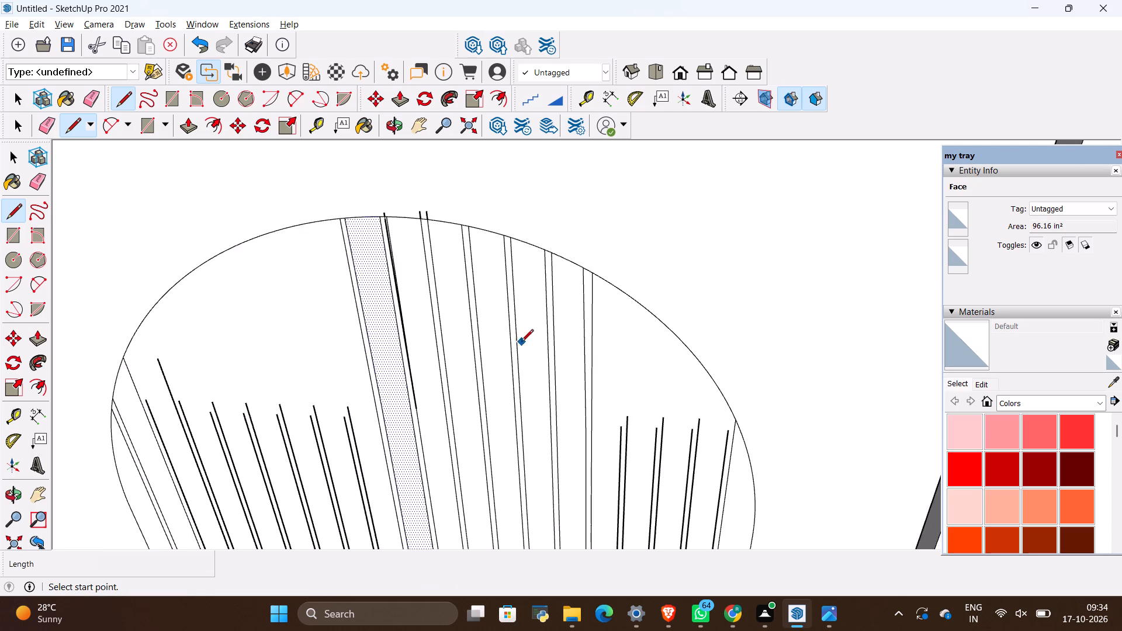
scroll(521, 342, down, 3)
middle_drag(618, 448, 665, 373)
scroll(587, 396, up, 9)
scroll(587, 389, down, 3)
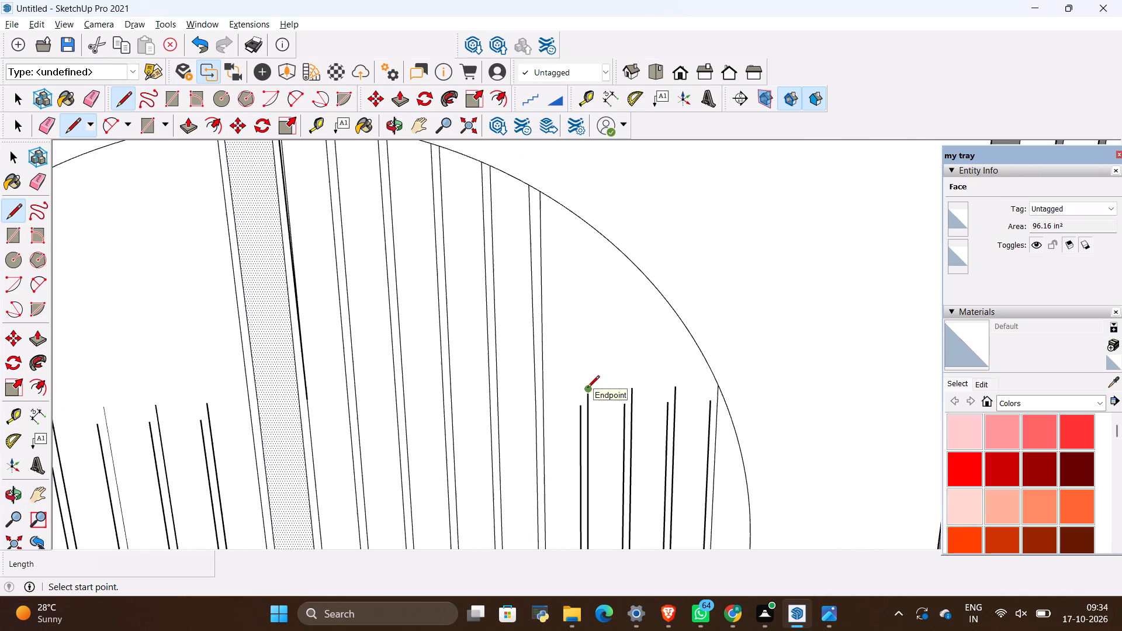
scroll(587, 389, down, 5)
click(588, 390)
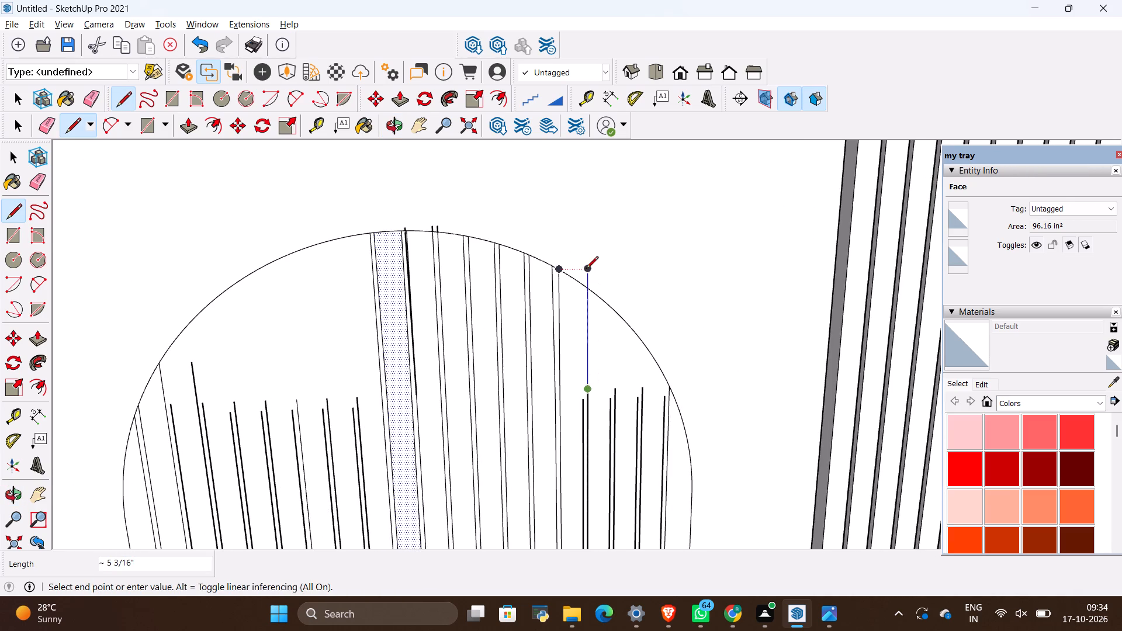
click(590, 292)
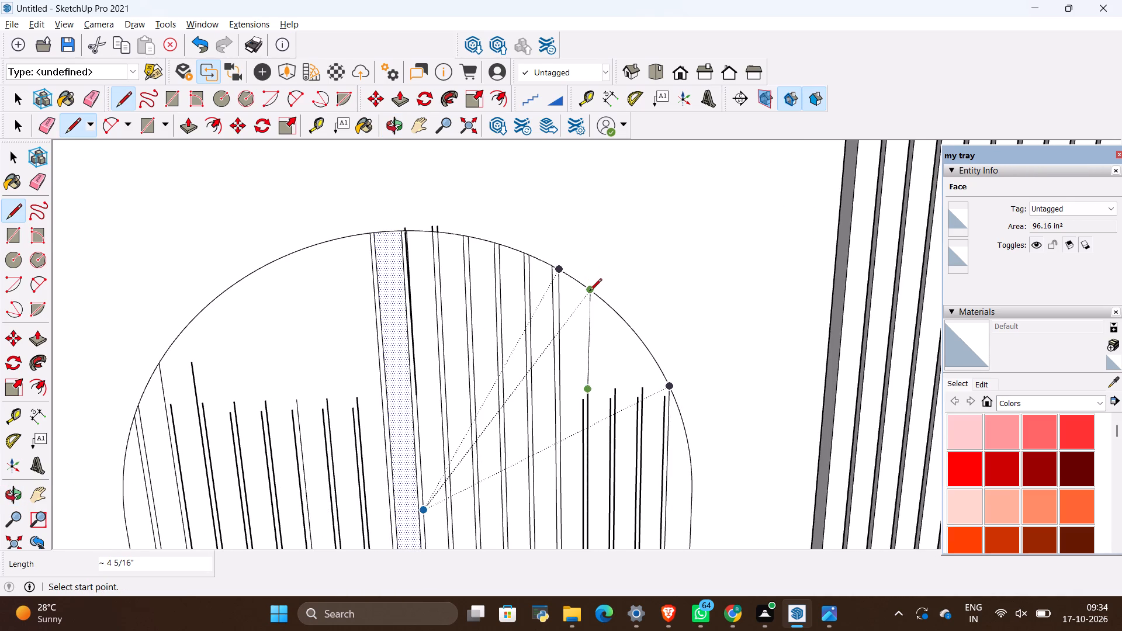
click(580, 404)
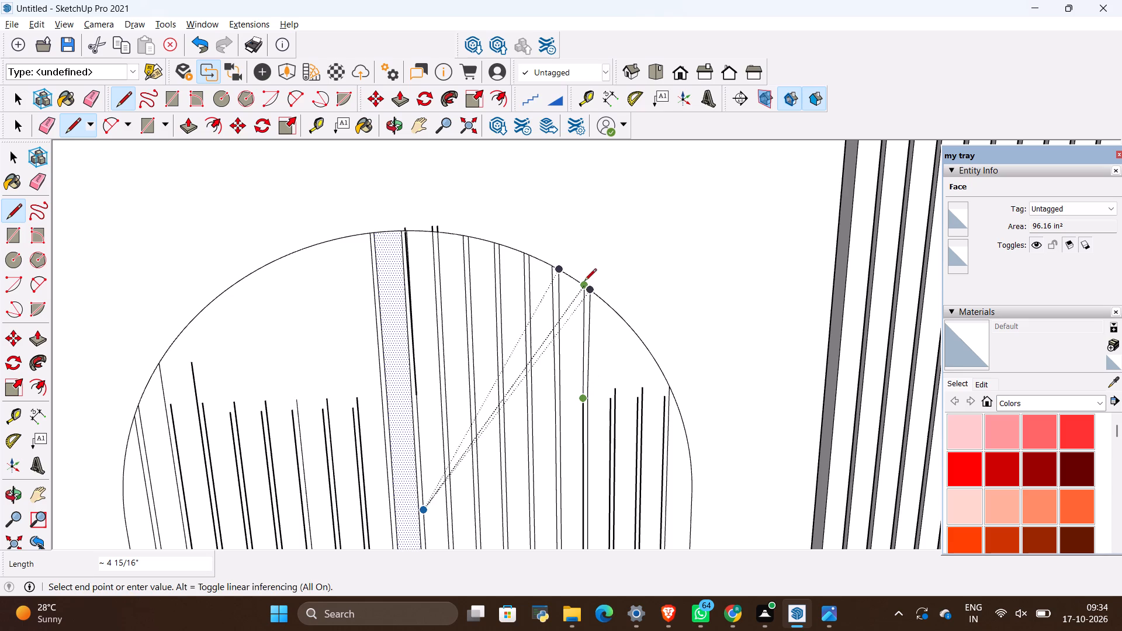
click(584, 287)
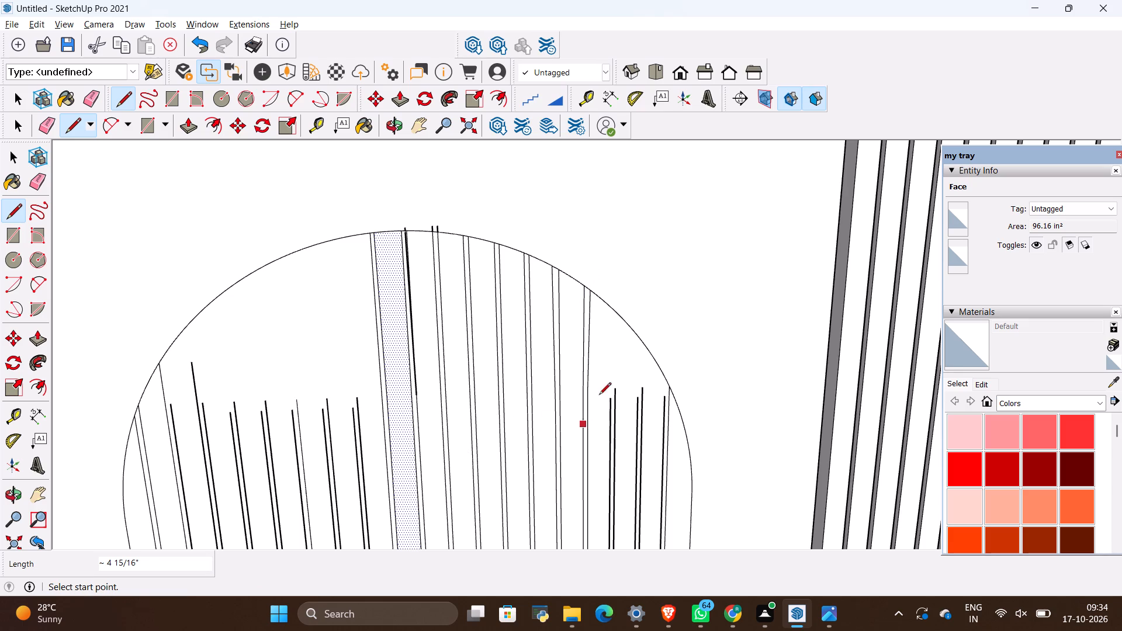
Extend both edges of the third strip from the niche's far side up to the arch, about 3 1/4" and 3 15/16".
scroll(605, 359, up, 8)
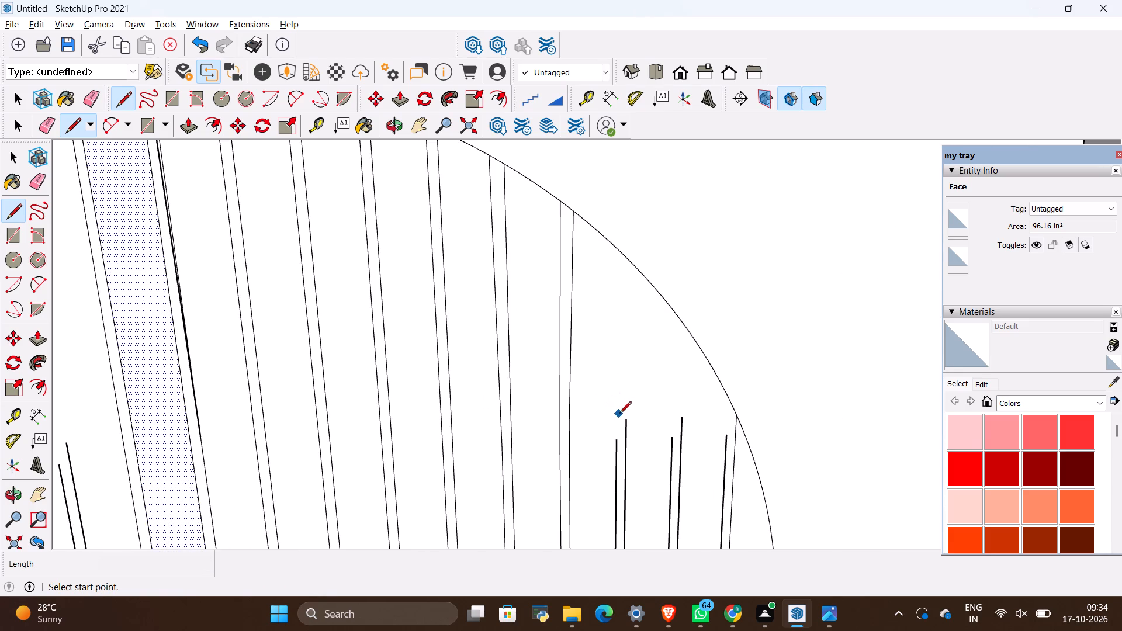
click(626, 421)
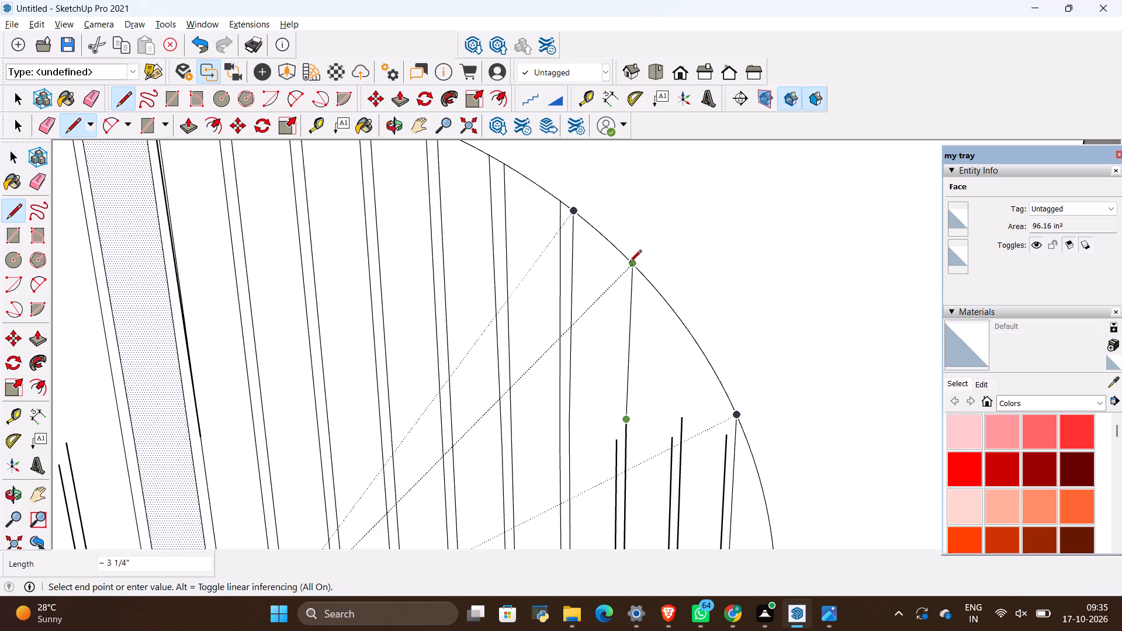
scroll(626, 258, up, 7)
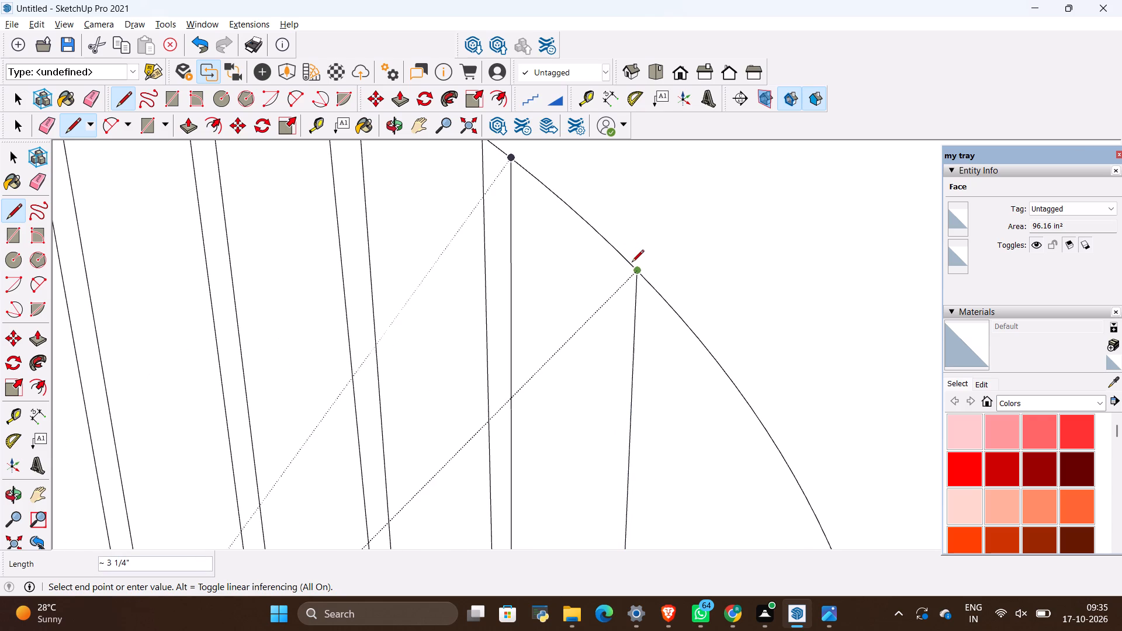
click(628, 262)
scroll(630, 193, down, 5)
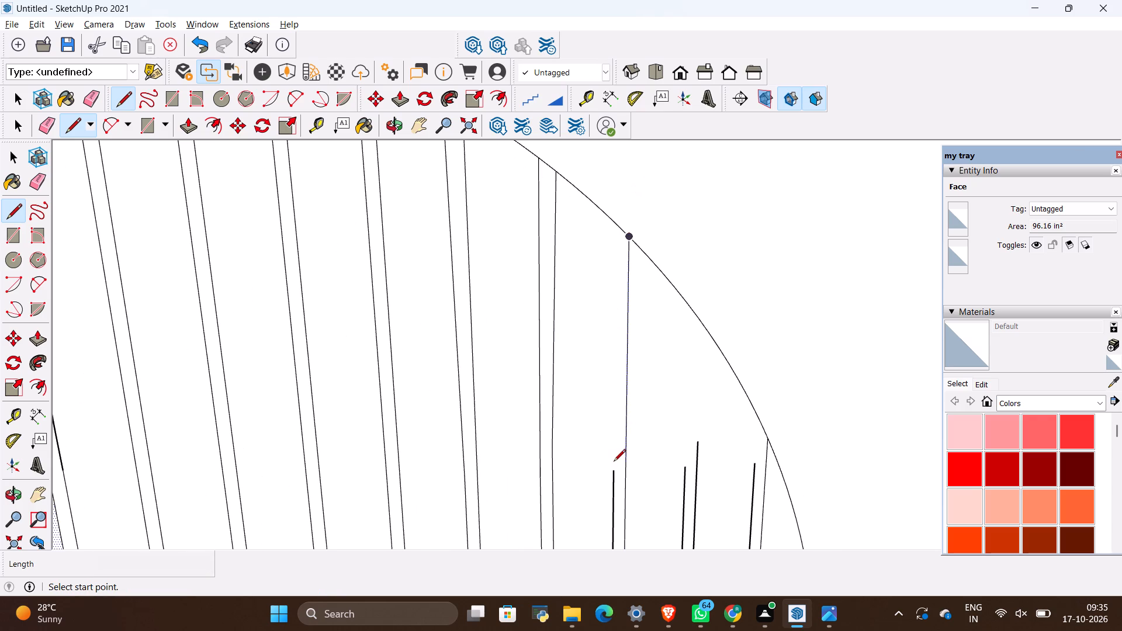
drag(612, 473, 613, 467)
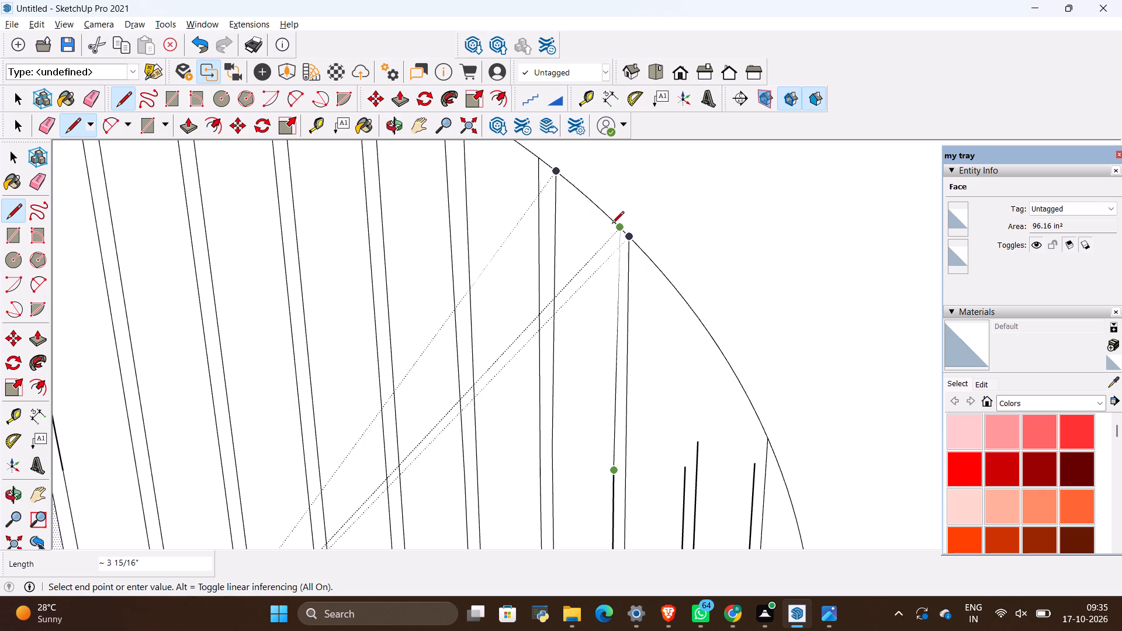
scroll(610, 223, up, 3)
click(610, 223)
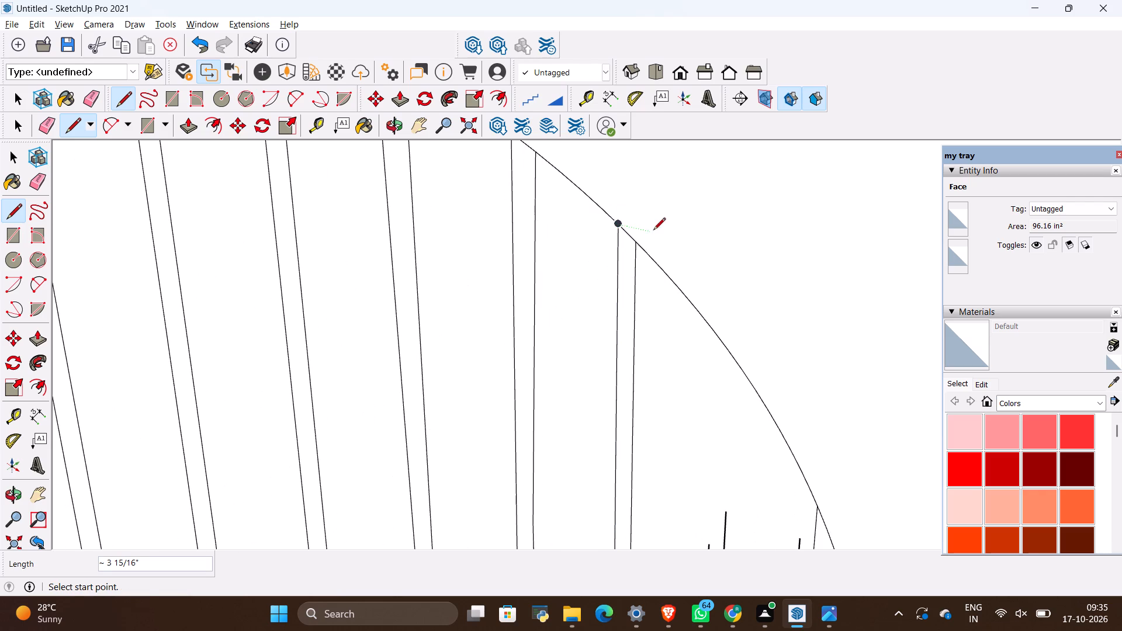
key(space)
click(659, 228)
Erase the doubled extension lines of the strip at the arch's crown, including the stubs above and below the arch.
scroll(653, 215, down, 20)
scroll(653, 215, down, 2)
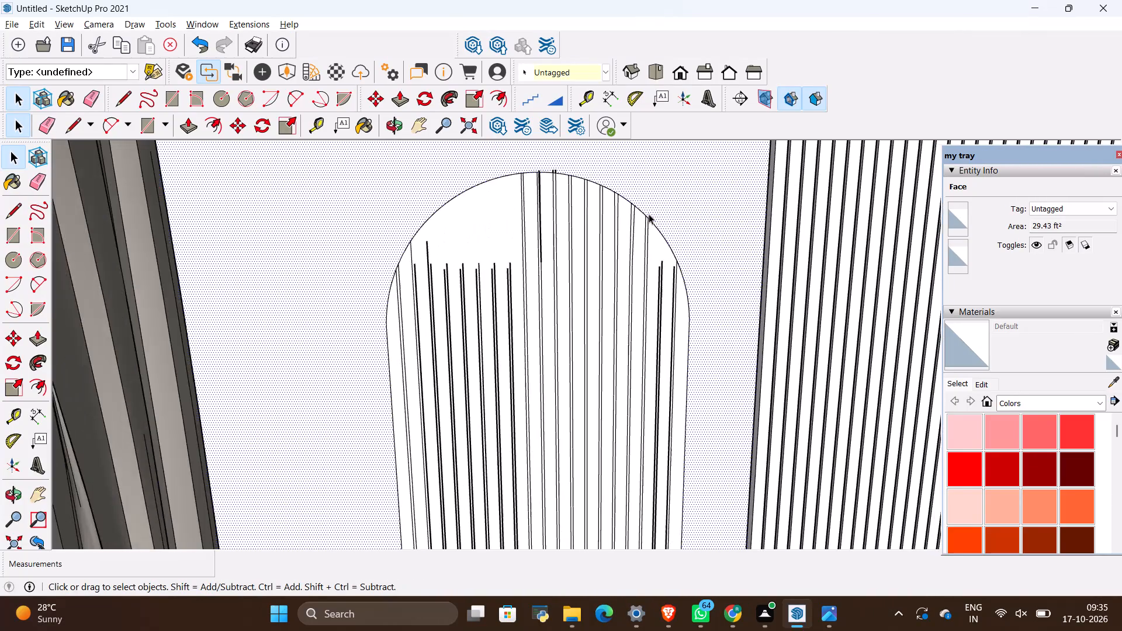
scroll(649, 214, down, 3)
scroll(601, 214, down, 5)
scroll(583, 199, up, 17)
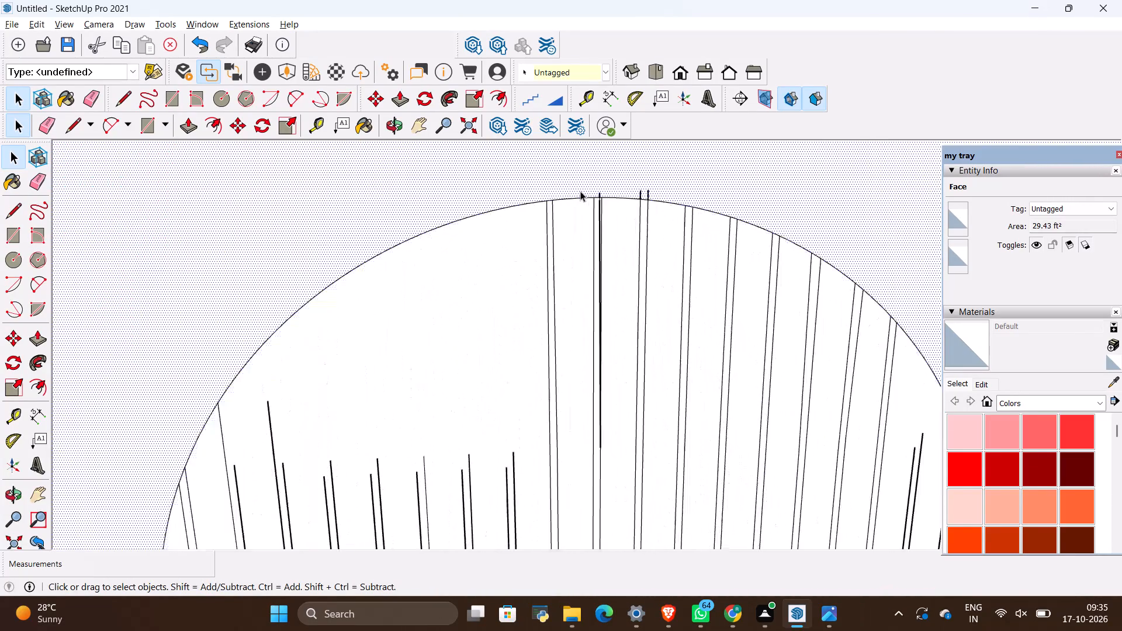
scroll(580, 191, up, 17)
key(e)
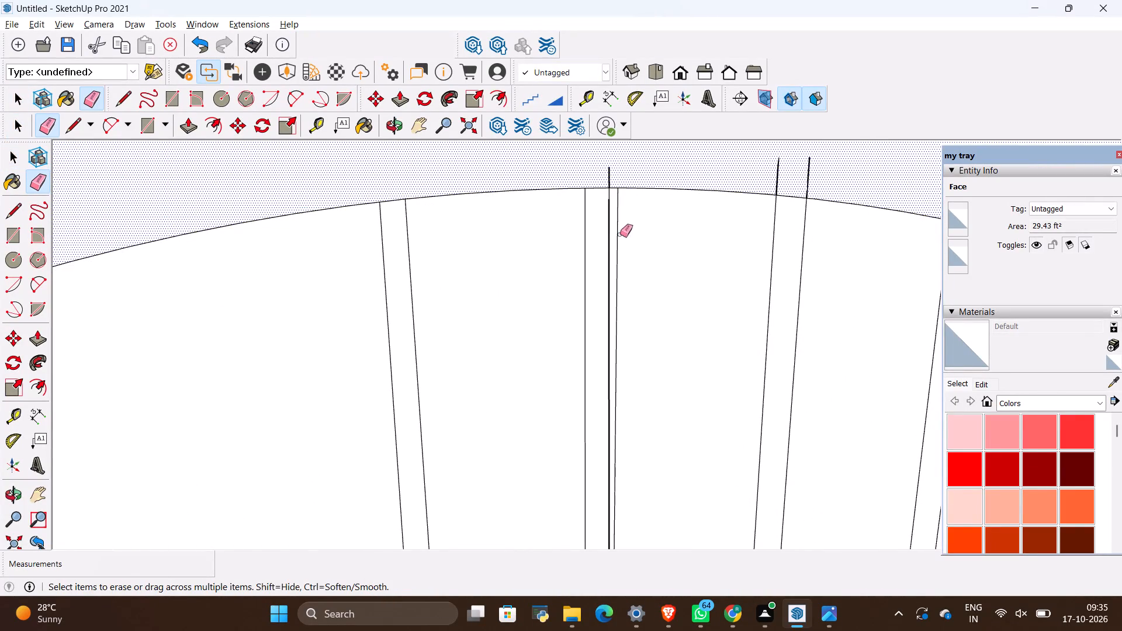
drag(620, 234, 573, 264)
scroll(593, 200, down, 6)
scroll(610, 175, up, 7)
drag(607, 175, 593, 191)
drag(584, 210, 559, 212)
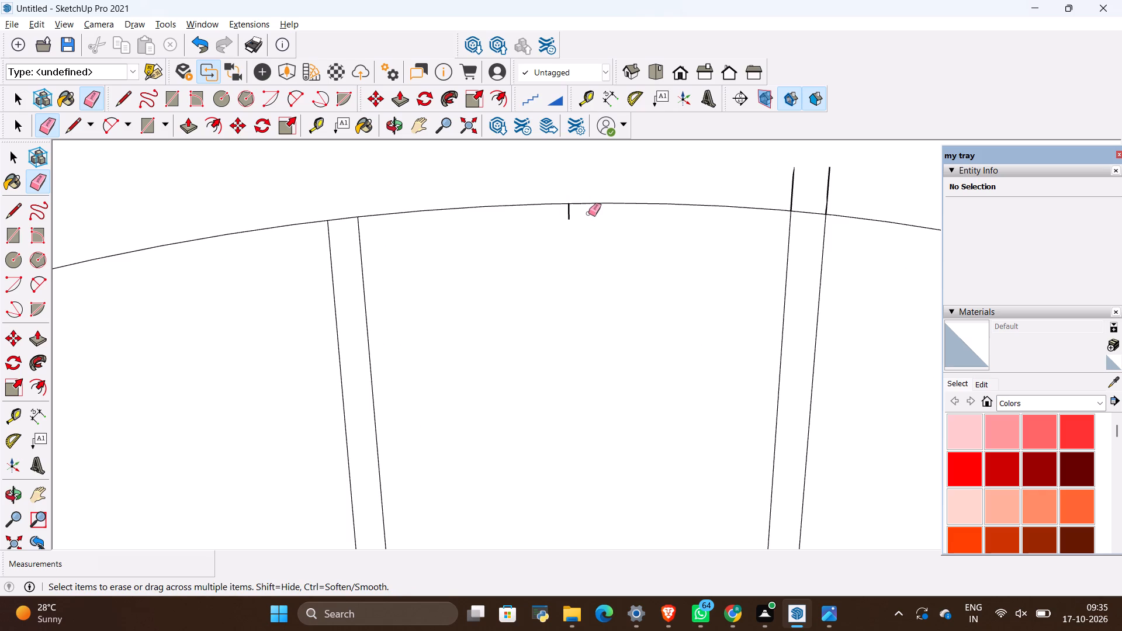
drag(584, 214, 545, 216)
Erase the two line stubs that overshoot the arch above the strip beside the crown, away from the curtain side.
drag(836, 190, 752, 189)
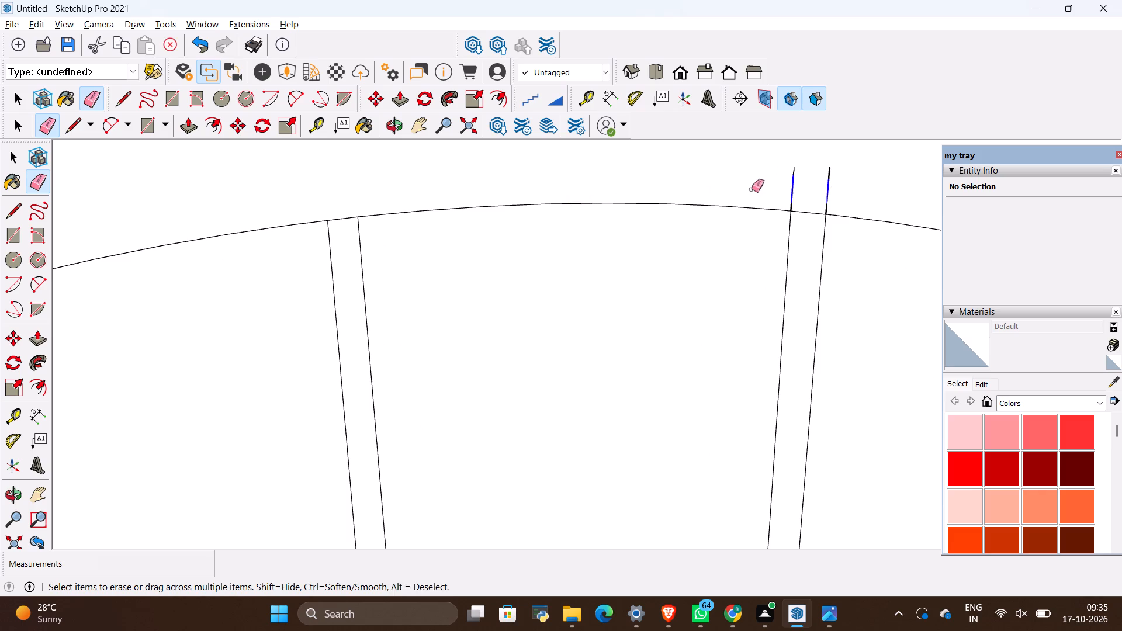
drag(752, 189, 750, 189)
drag(831, 206, 808, 205)
drag(844, 180, 833, 179)
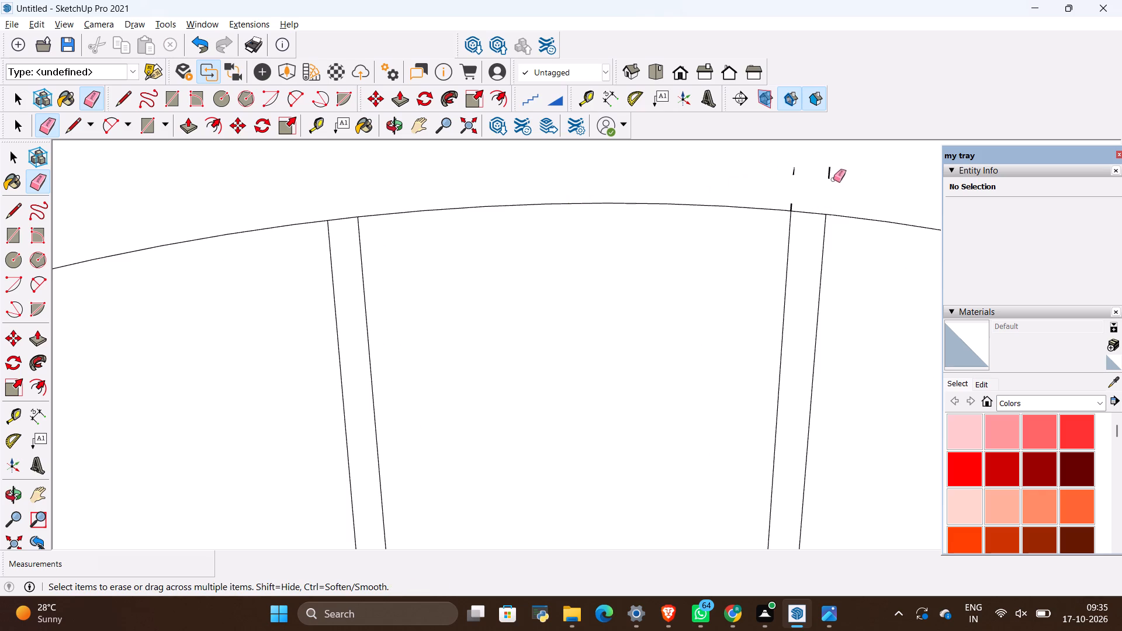
drag(833, 179, 770, 175)
drag(810, 167, 767, 177)
Examine the niche's strips from the arch crown down to where they meet the floor.
scroll(765, 178, down, 15)
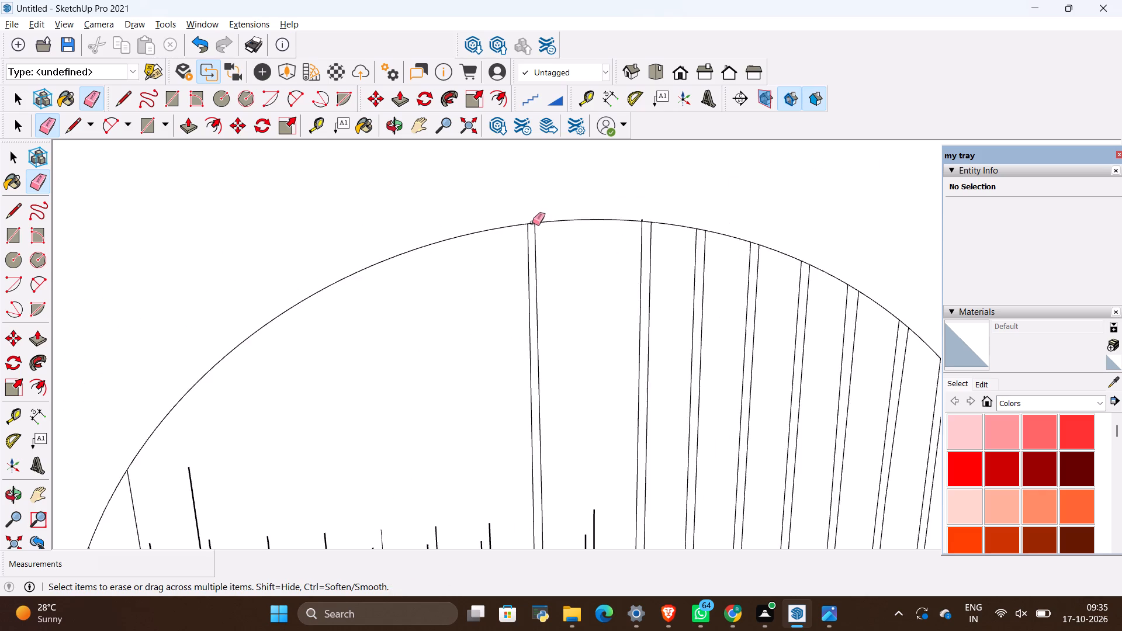
scroll(532, 223, down, 5)
scroll(561, 474, up, 4)
scroll(545, 355, up, 6)
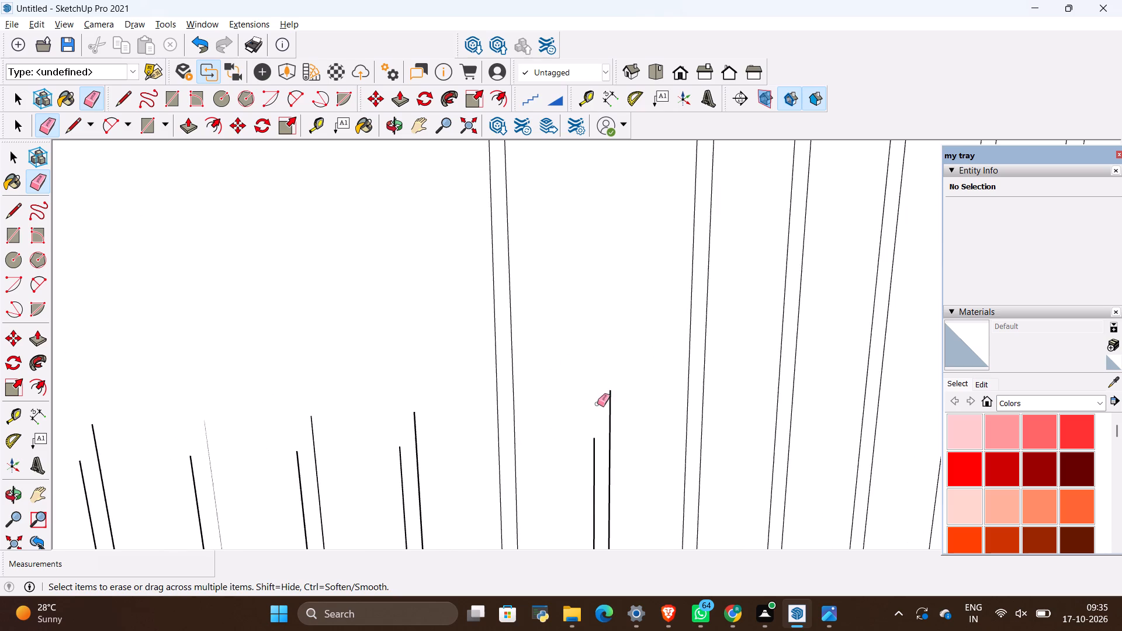
scroll(598, 405, down, 20)
scroll(598, 405, down, 6)
scroll(598, 348, up, 9)
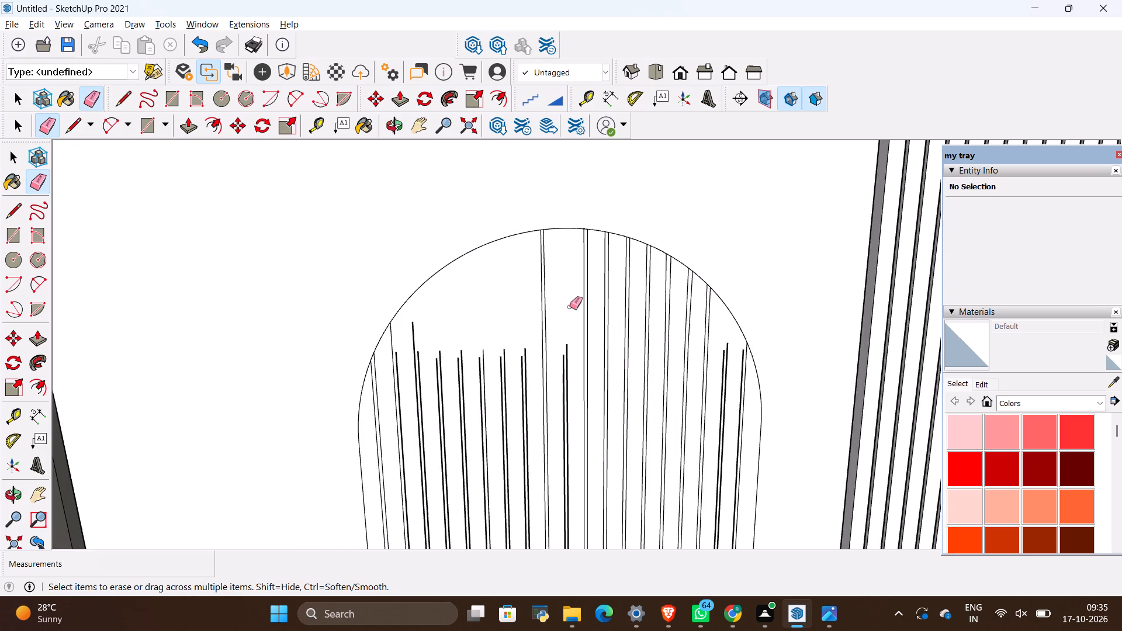
scroll(570, 307, up, 8)
scroll(561, 348, down, 9)
scroll(539, 251, up, 1)
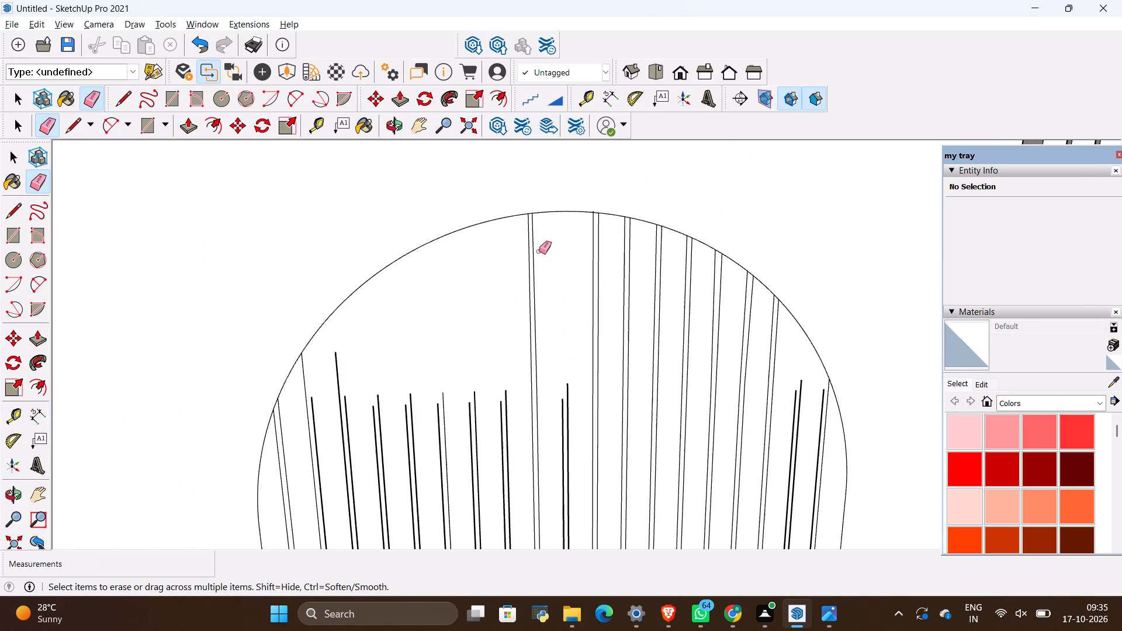
scroll(538, 243, down, 17)
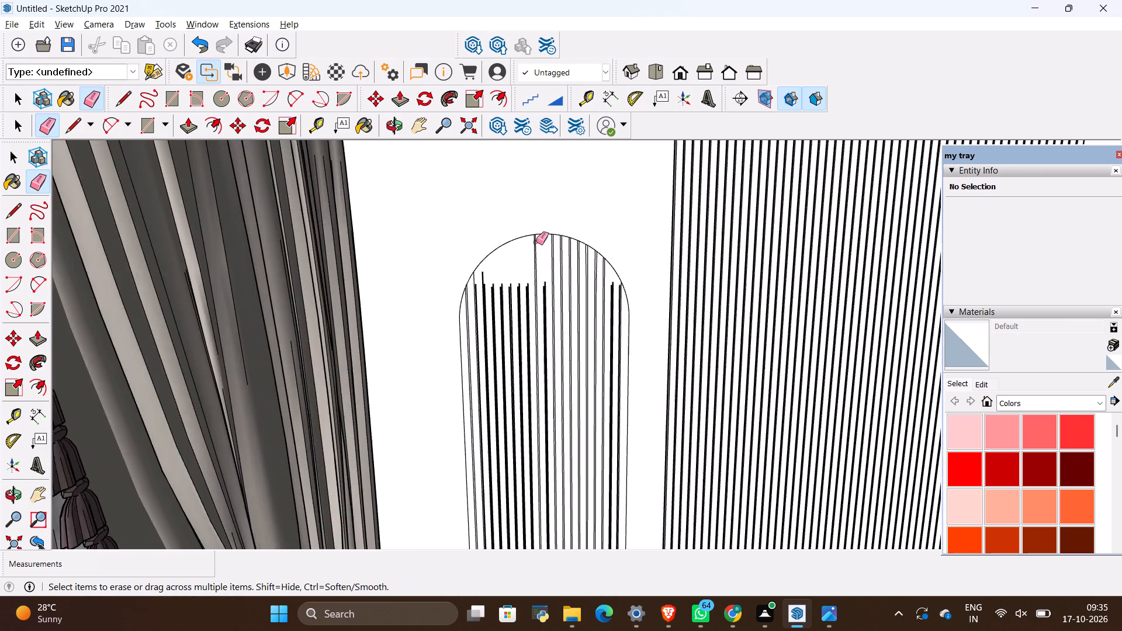
scroll(548, 330, down, 7)
scroll(514, 393, down, 11)
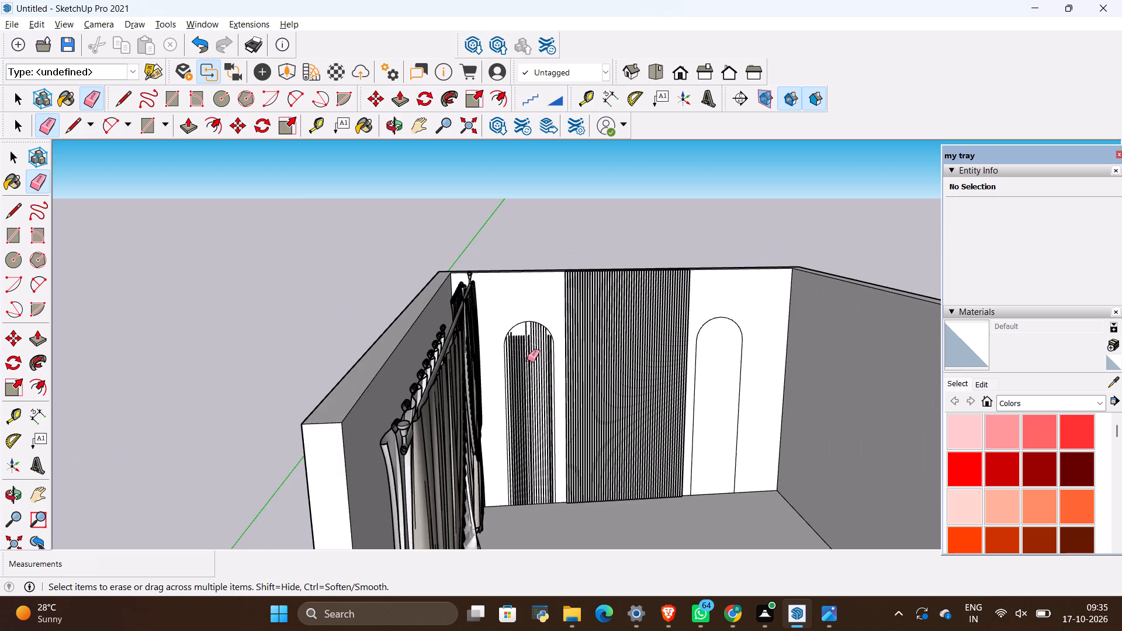
scroll(555, 498, up, 20)
scroll(555, 498, up, 9)
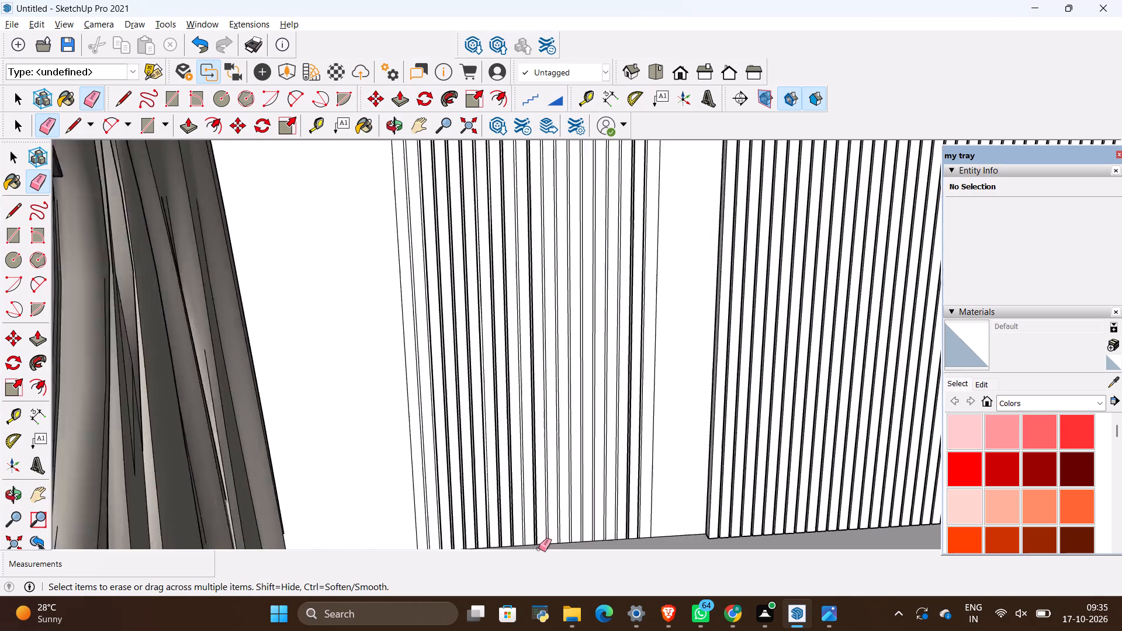
scroll(539, 549, up, 13)
scroll(546, 369, down, 7)
scroll(536, 492, up, 4)
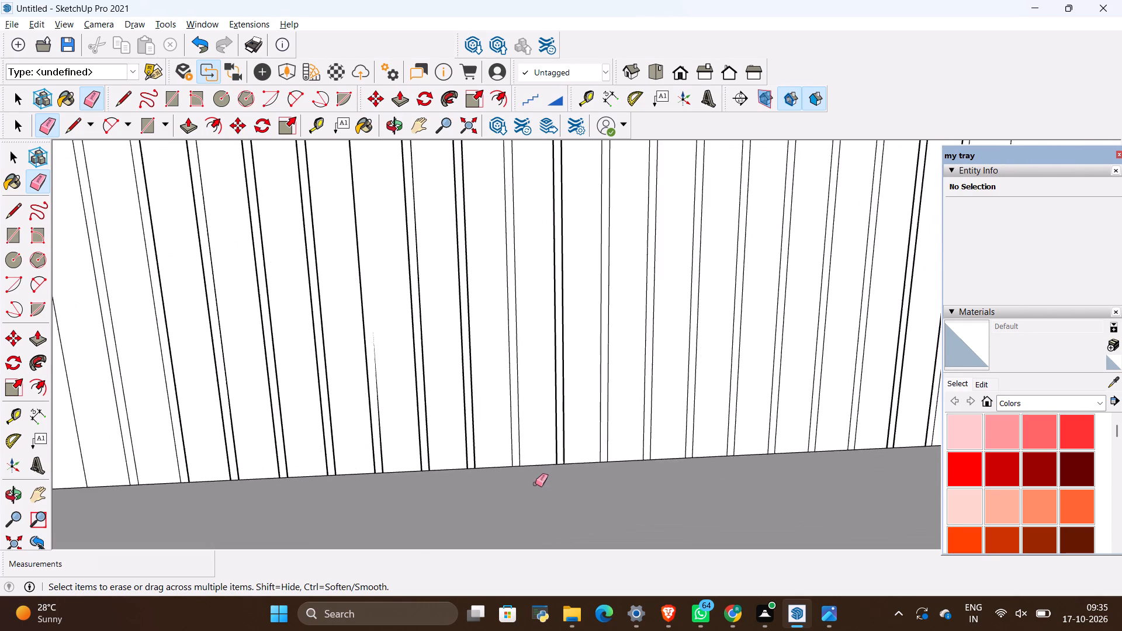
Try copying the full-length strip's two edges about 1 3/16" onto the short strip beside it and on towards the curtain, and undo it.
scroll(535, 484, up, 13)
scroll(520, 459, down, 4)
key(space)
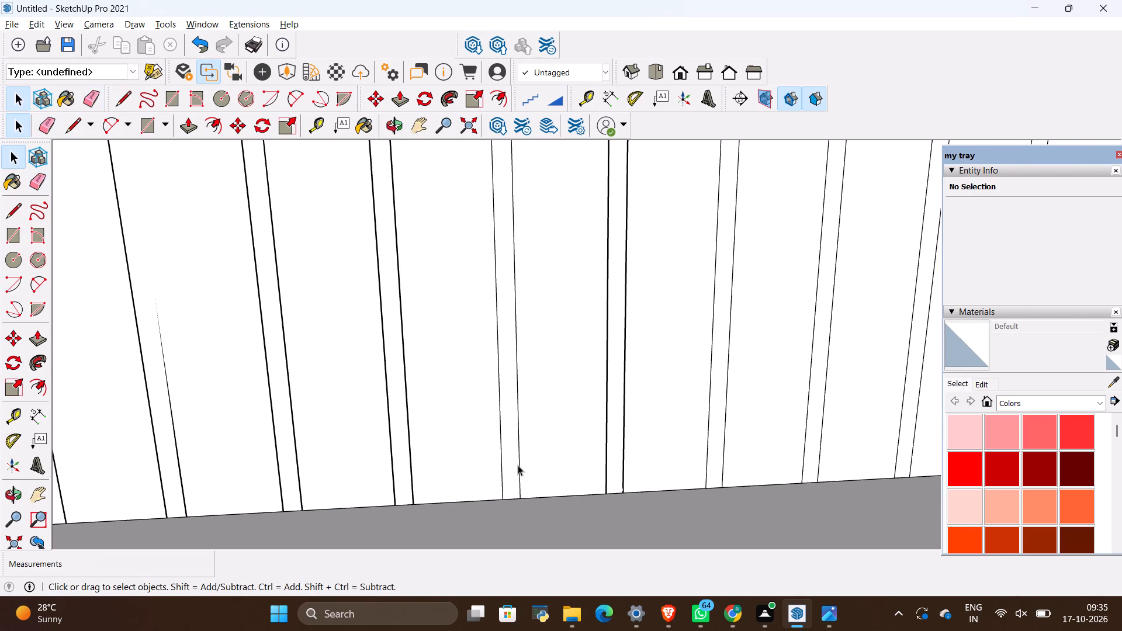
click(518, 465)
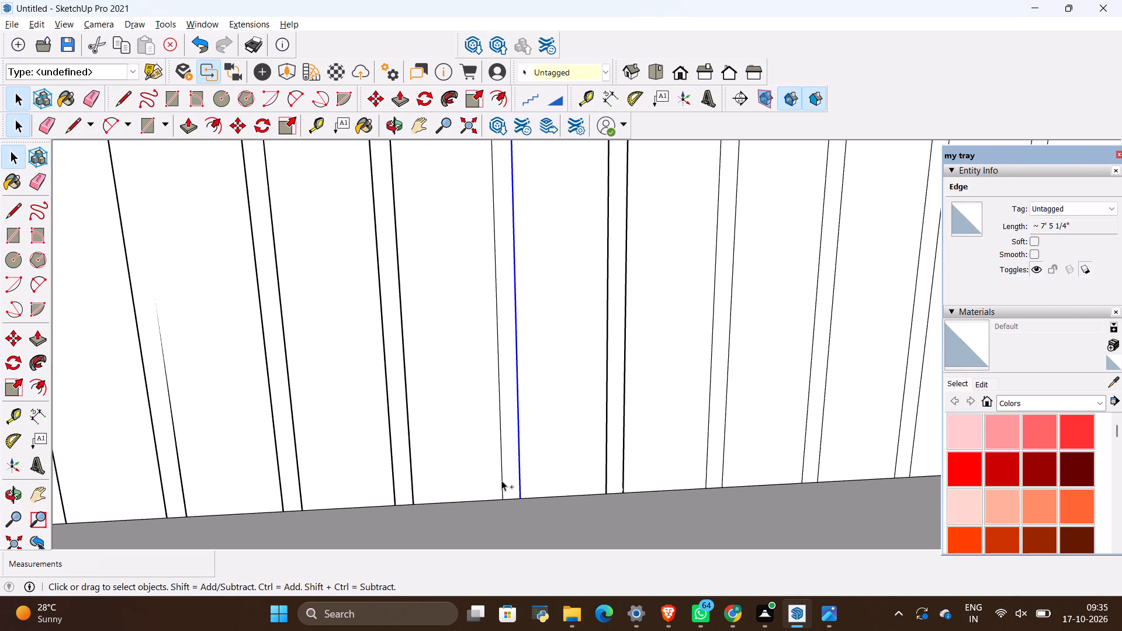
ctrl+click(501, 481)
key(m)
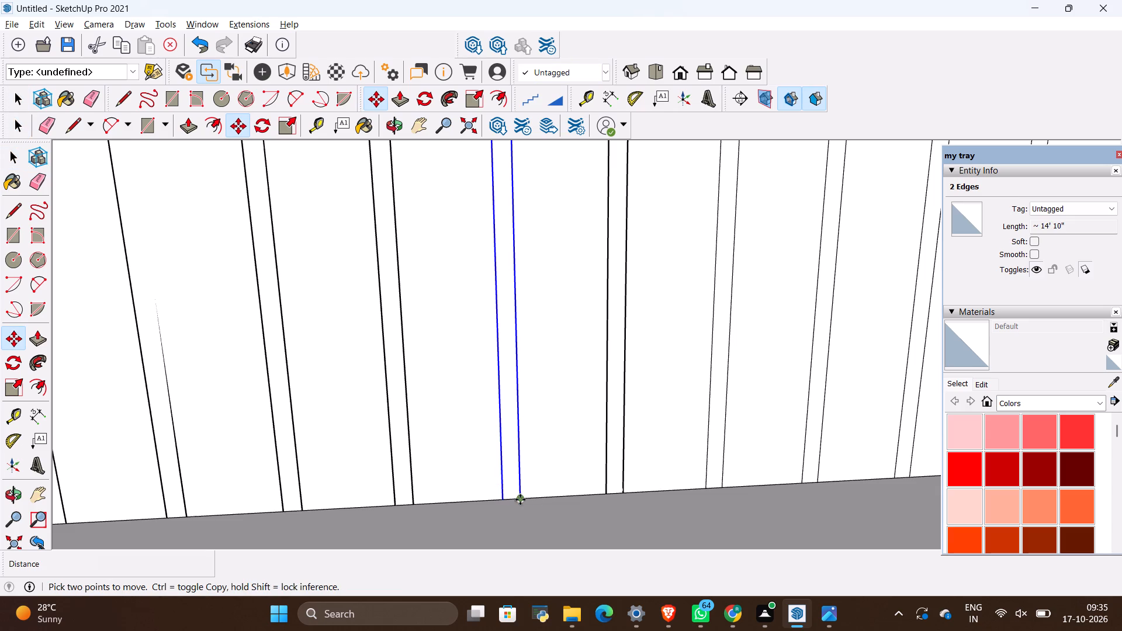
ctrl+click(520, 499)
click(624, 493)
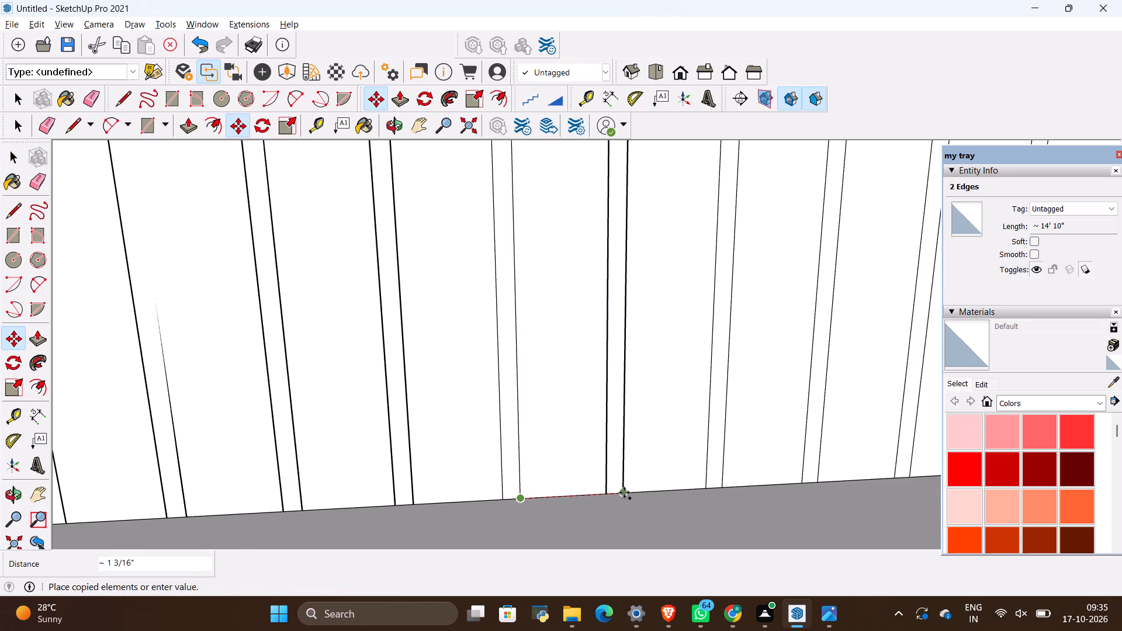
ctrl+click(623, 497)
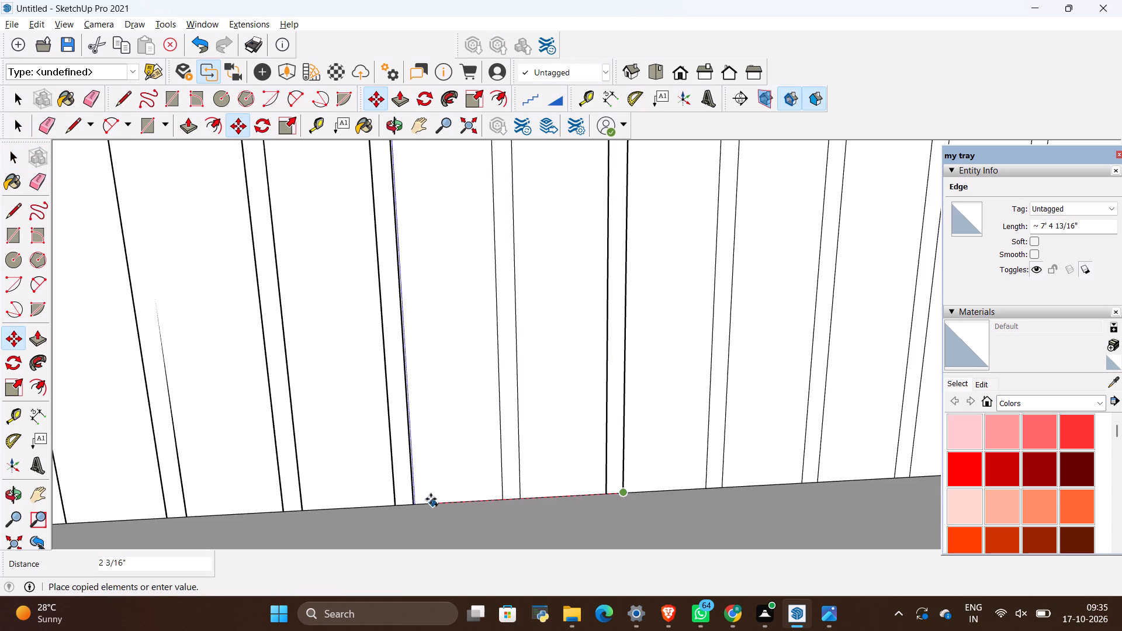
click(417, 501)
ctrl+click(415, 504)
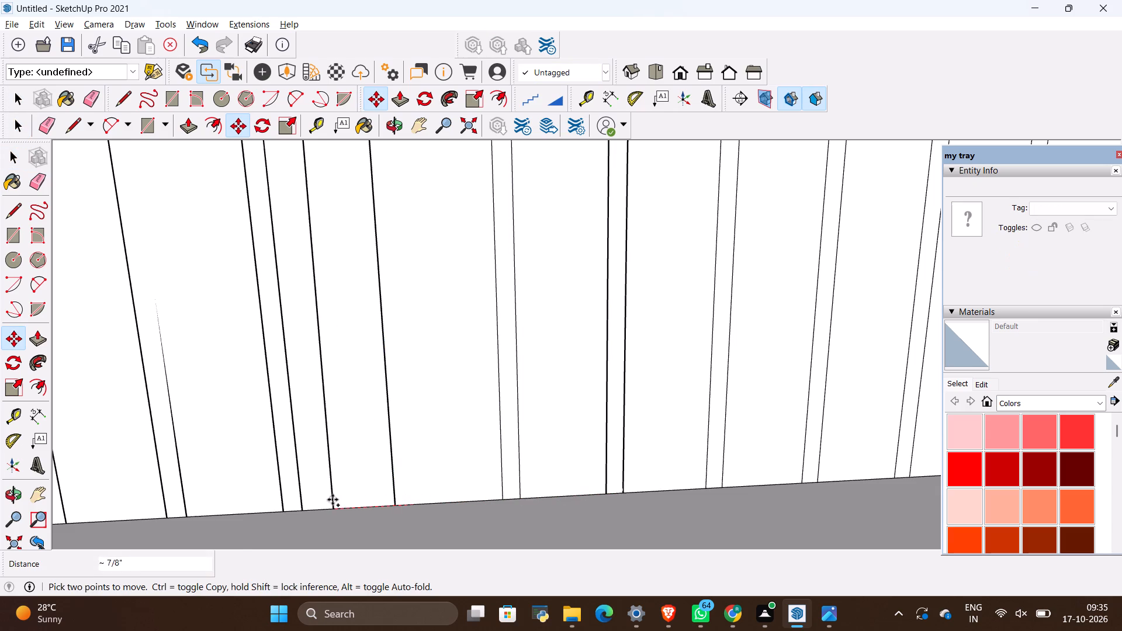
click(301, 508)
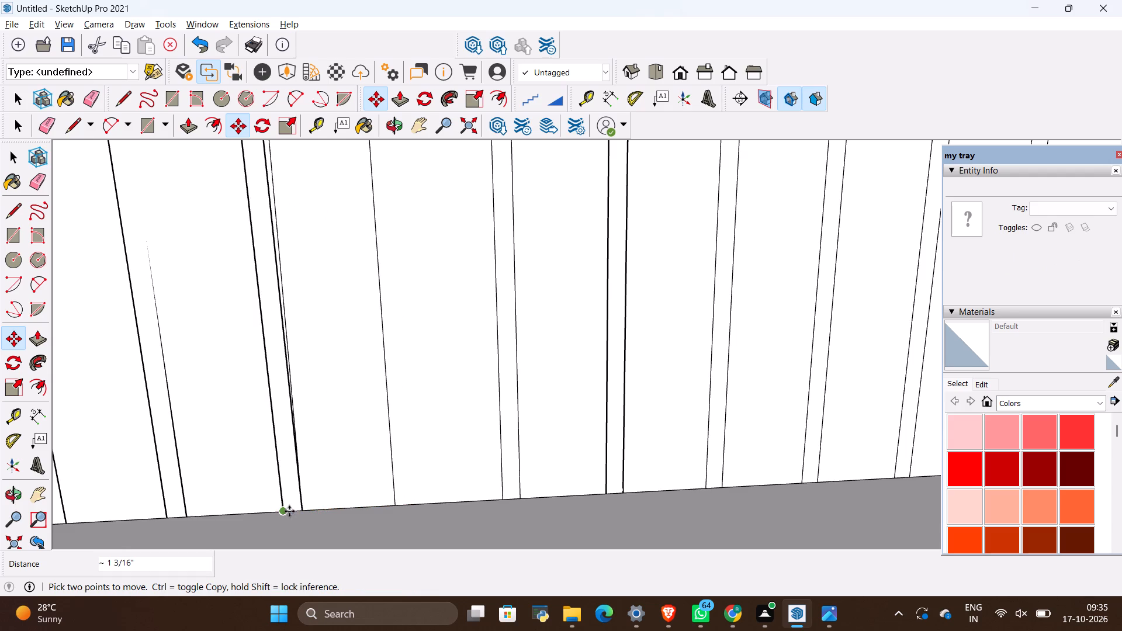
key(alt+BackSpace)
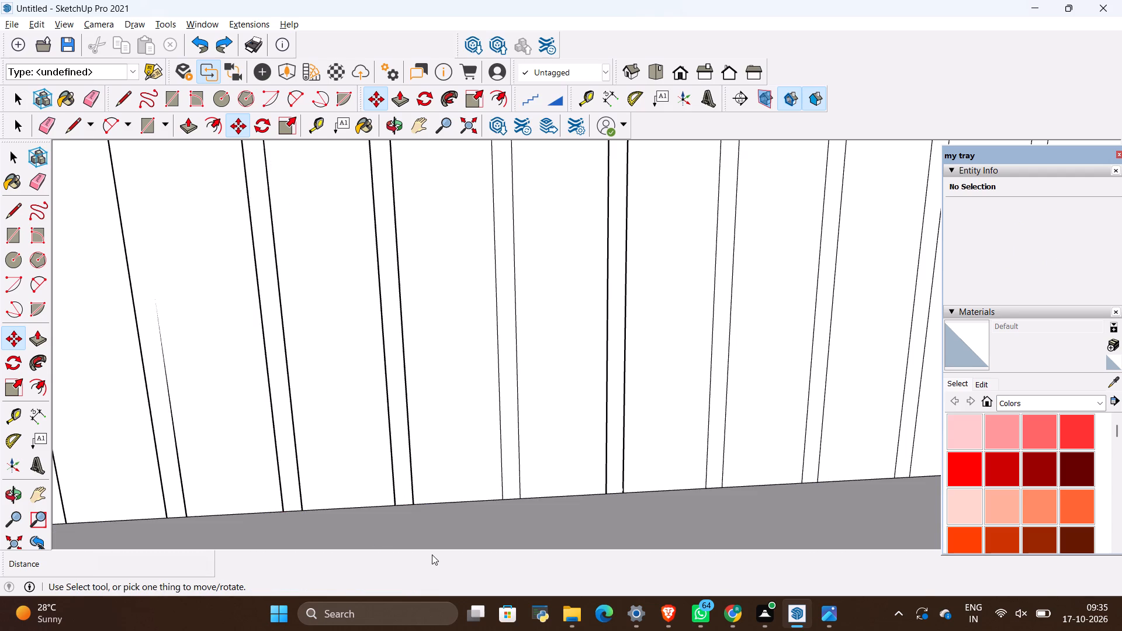
Copy the full-length strip's two edges and the adjoining face about 1 3/16" towards the curtain, onto the neighbouring short strip.
scroll(543, 504, down, 9)
scroll(535, 452, up, 5)
scroll(503, 511, up, 2)
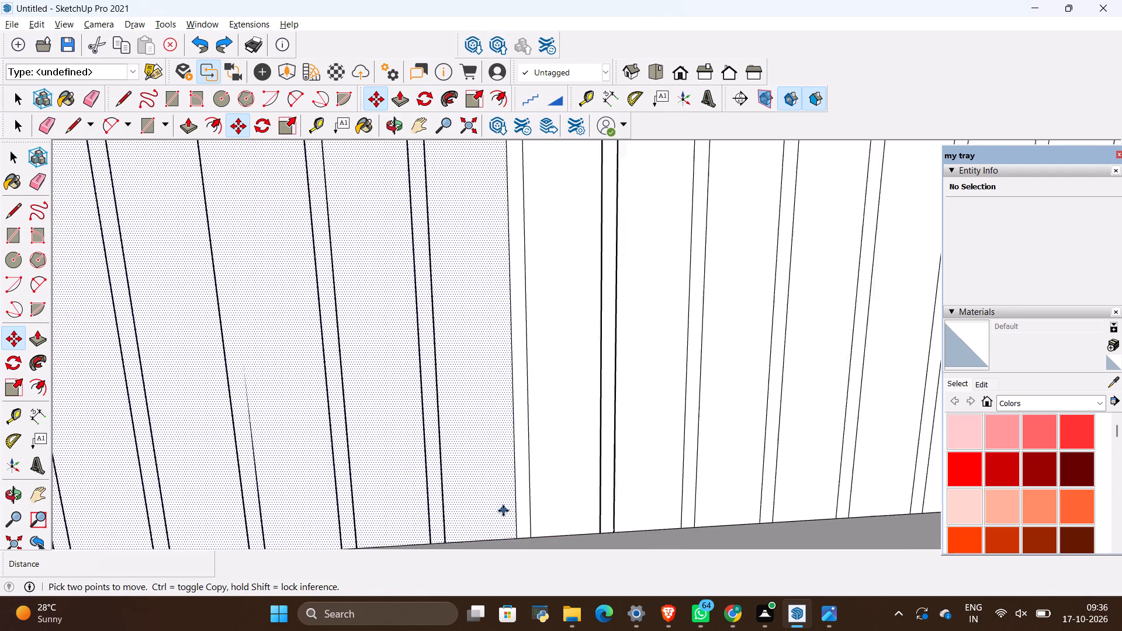
scroll(503, 511, up, 3)
key(space)
click(504, 509)
ctrl+click(522, 497)
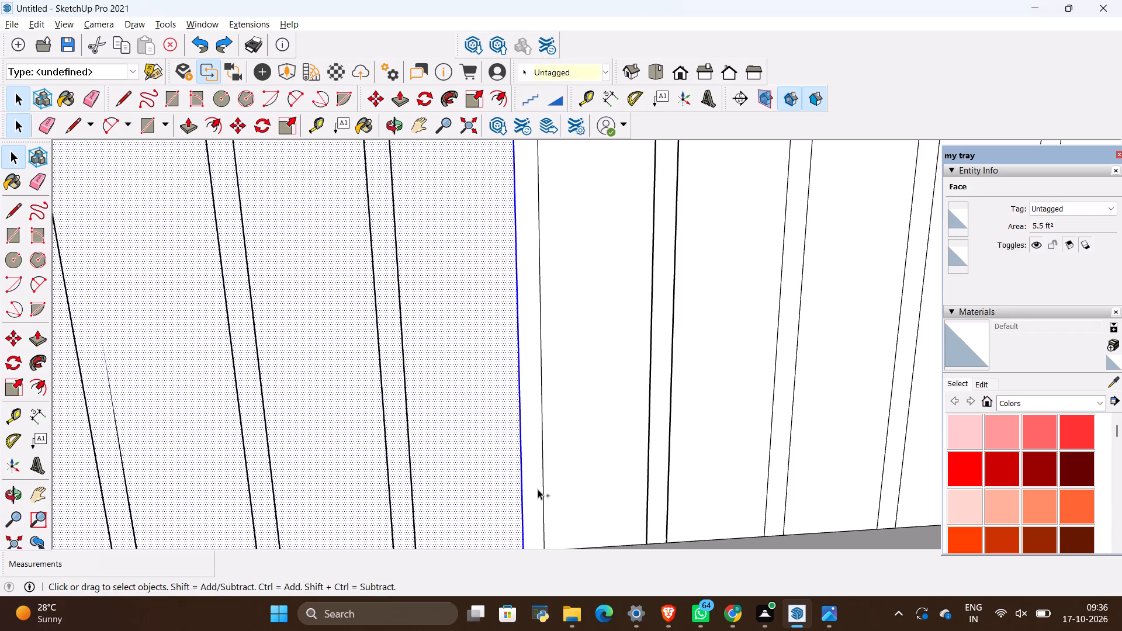
ctrl+click(545, 484)
key(m)
scroll(545, 478, down, 4)
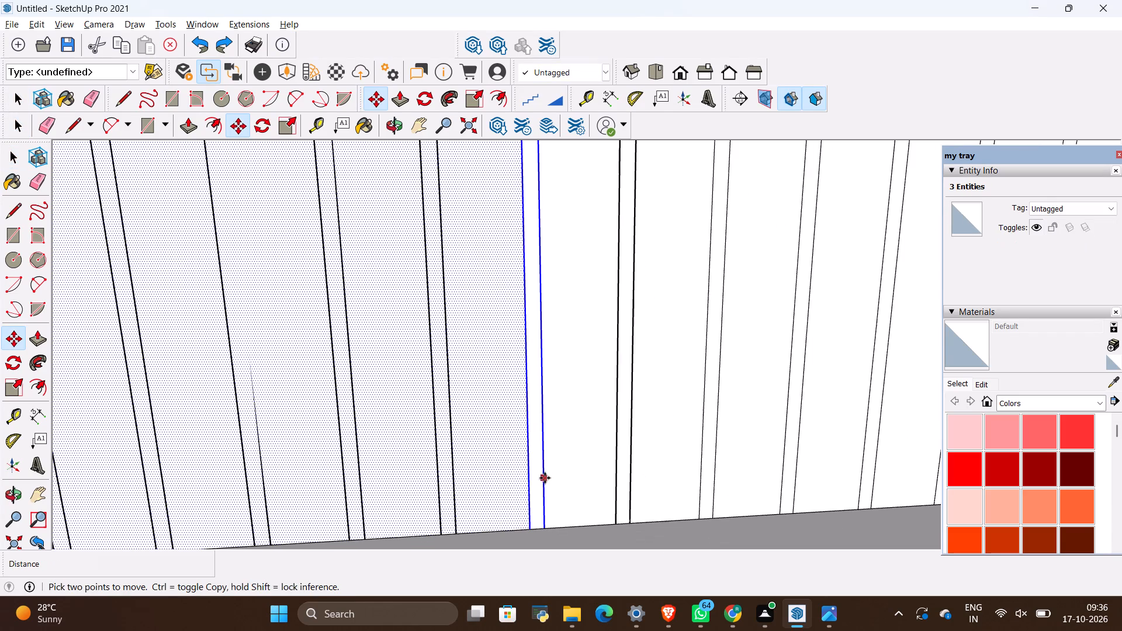
ctrl+click(539, 533)
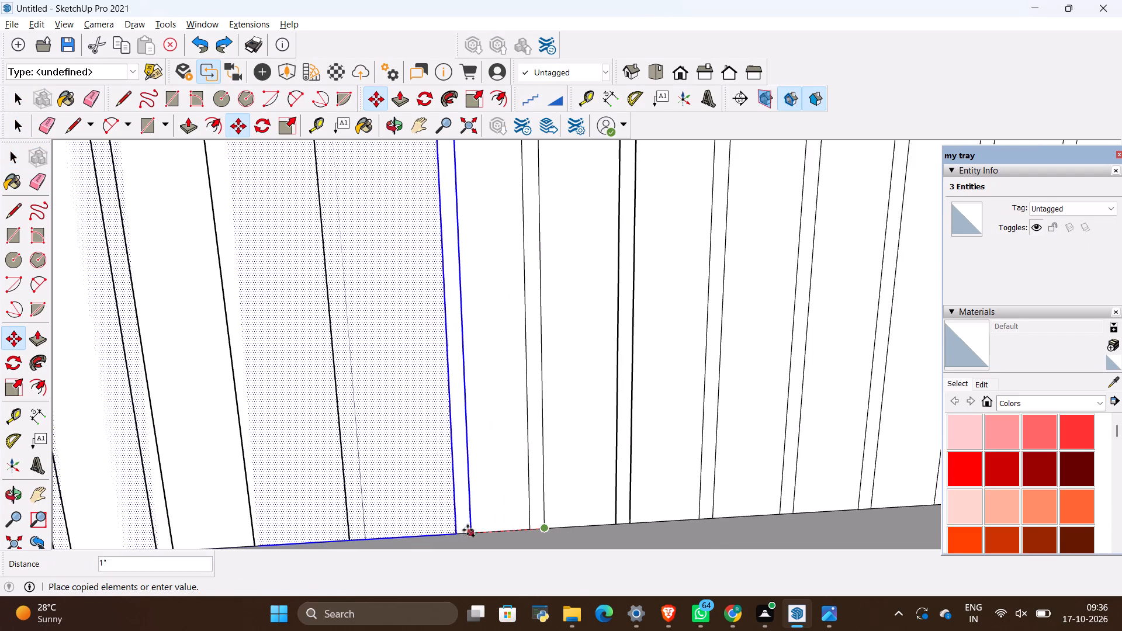
click(458, 530)
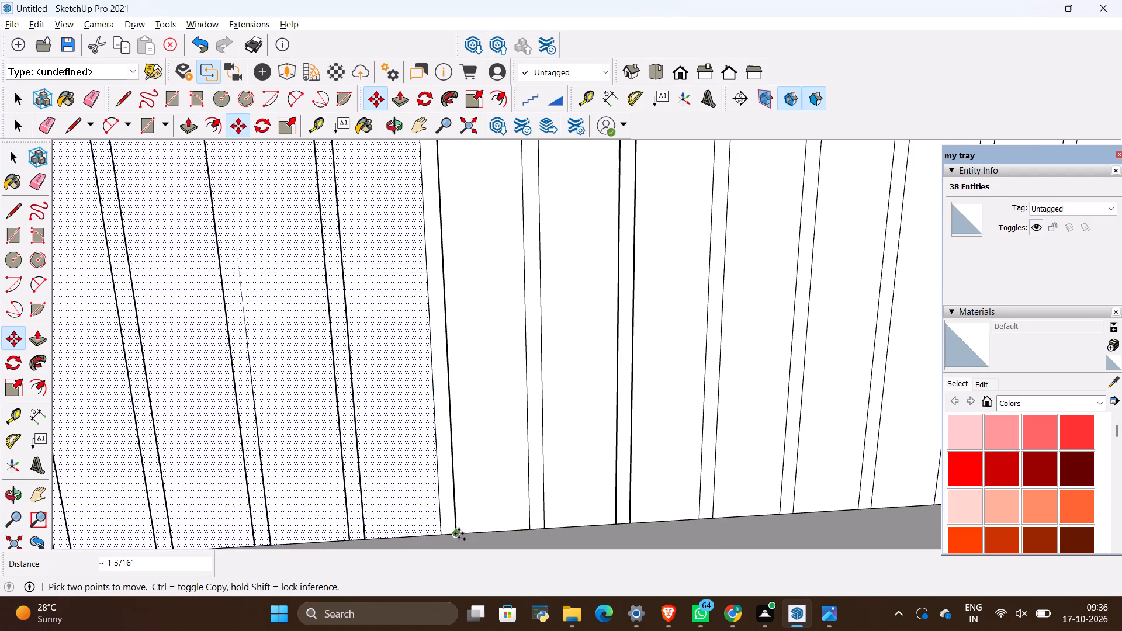
ctrl+click(459, 533)
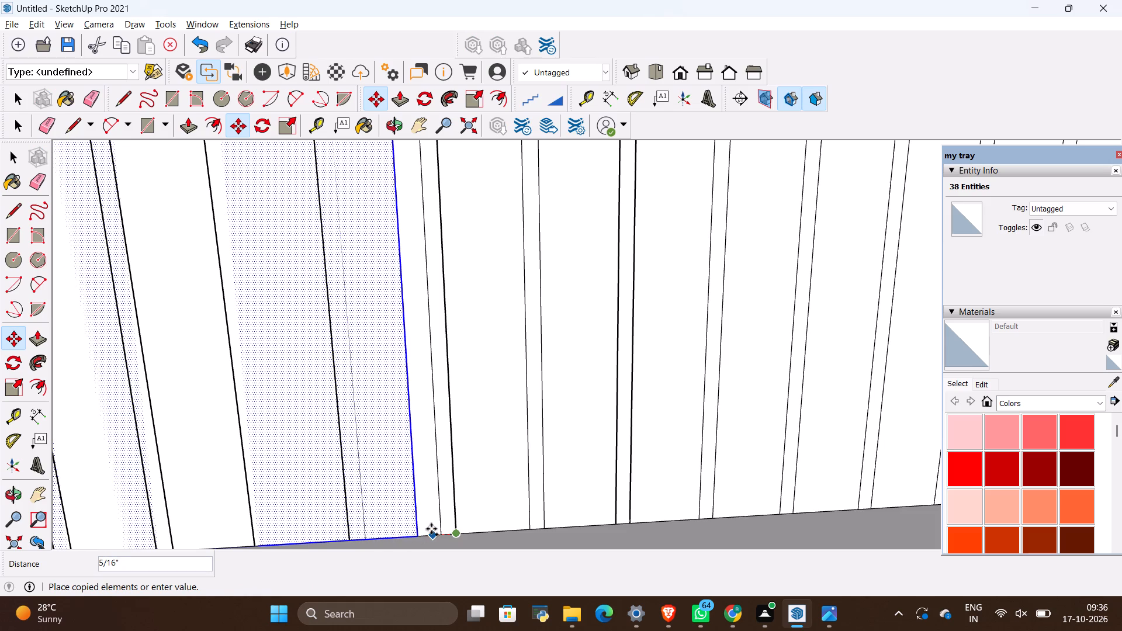
key(Escape)
Copy the newly covered strip's two edges and the face beside it another 1 3/16" or so towards the curtain, onto the next short strip.
scroll(619, 480, down, 4)
scroll(469, 501, up, 8)
key(space)
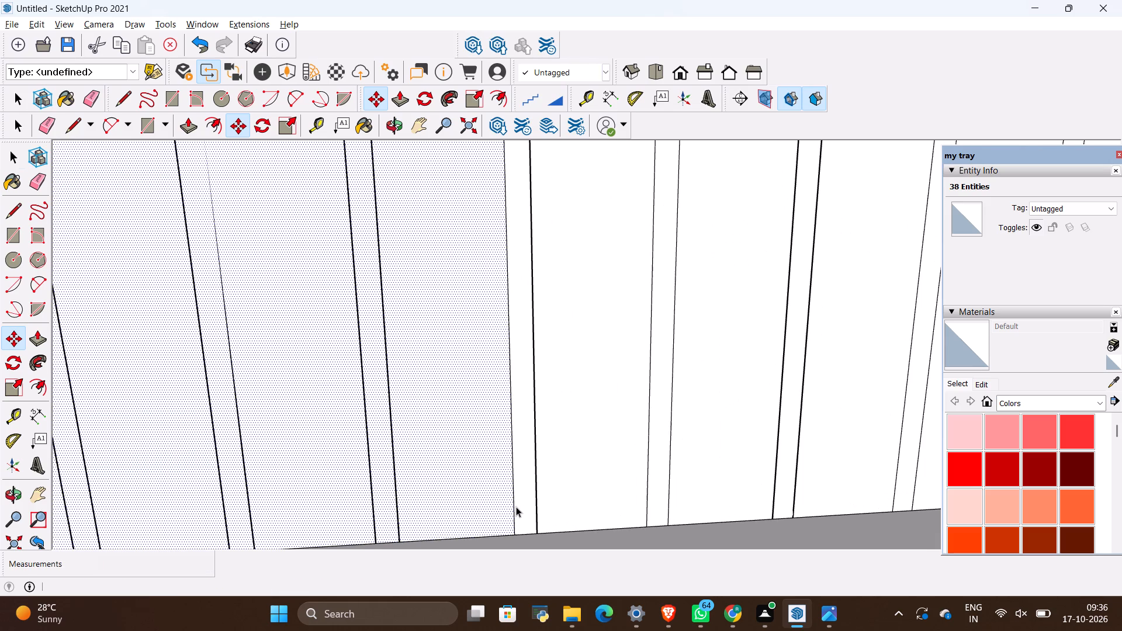
click(515, 502)
ctrl+click(535, 497)
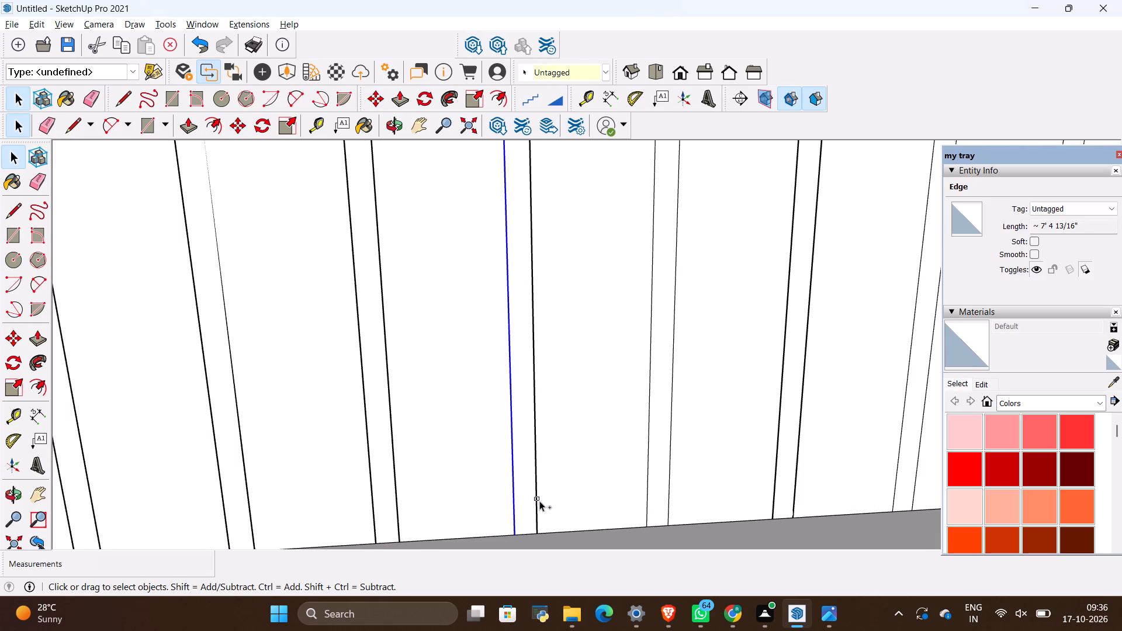
ctrl+click(535, 504)
ctrl+click(534, 504)
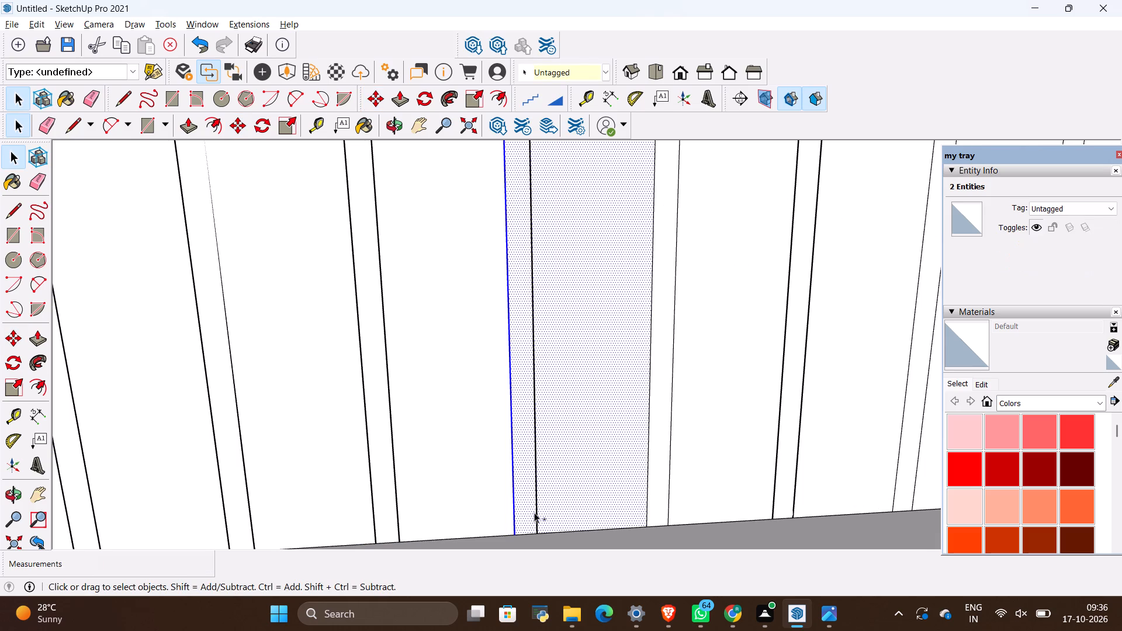
ctrl+click(536, 519)
key(m)
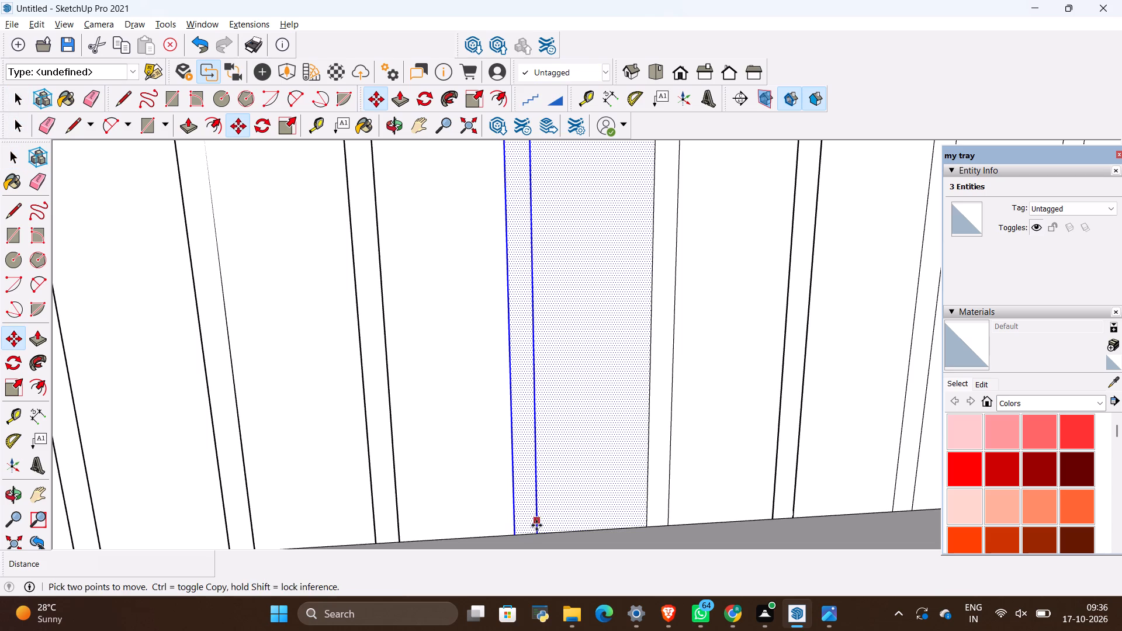
ctrl+click(538, 533)
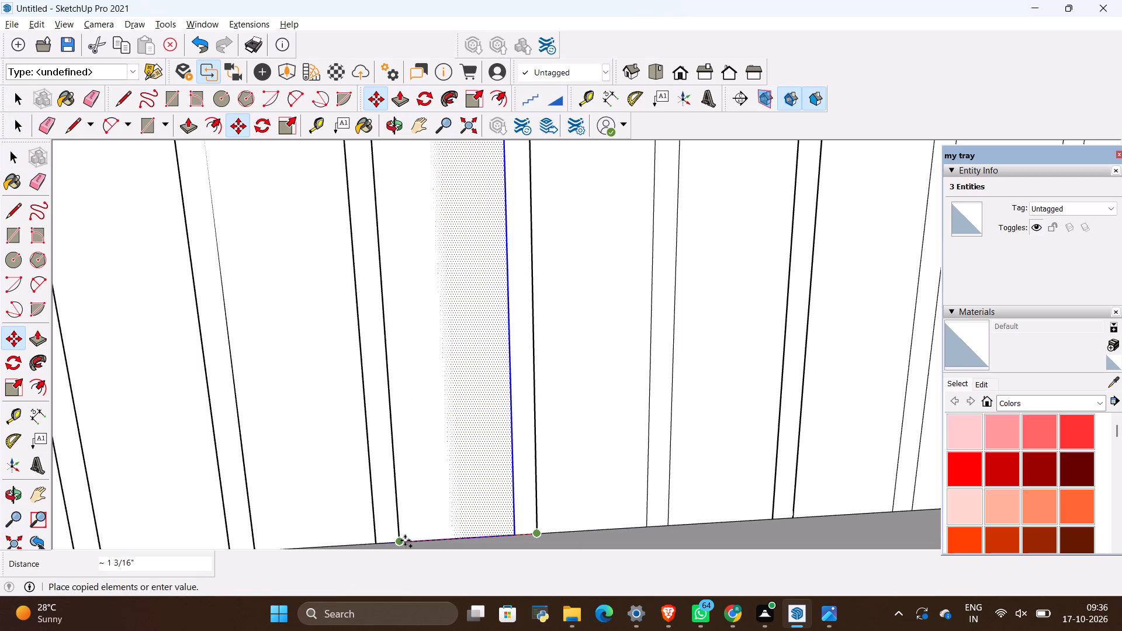
click(405, 540)
Erase the duplicate arc outside the niche's arch on the curtain side, along with the stray vertical line at its end.
scroll(482, 540, down, 20)
scroll(482, 540, down, 7)
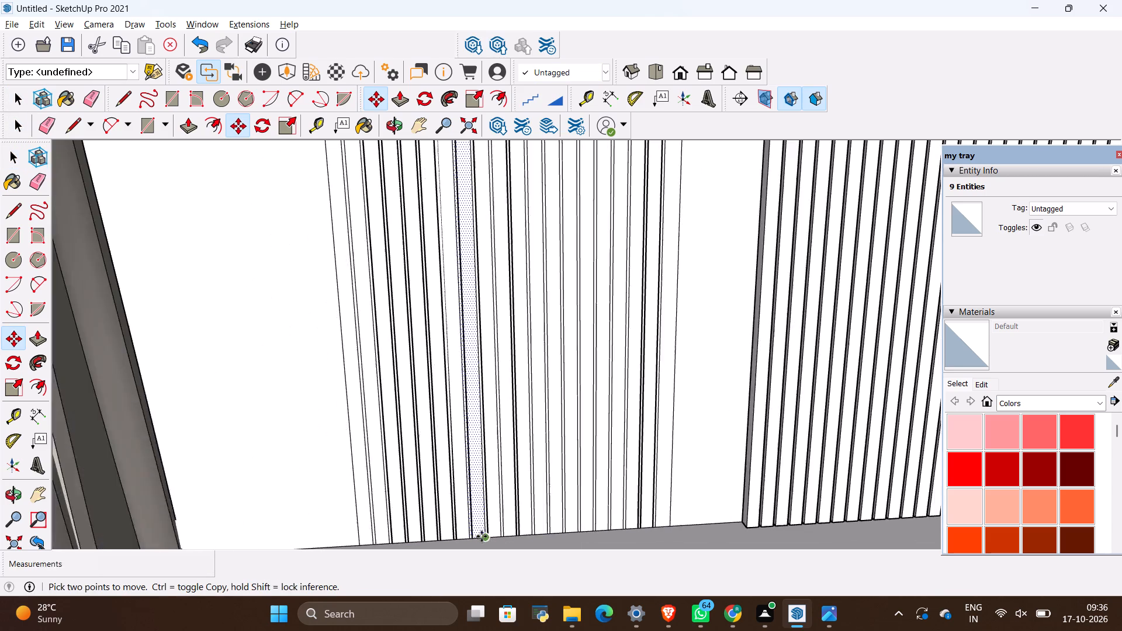
scroll(482, 536, down, 15)
scroll(482, 534, up, 5)
scroll(482, 534, down, 5)
scroll(460, 179, up, 12)
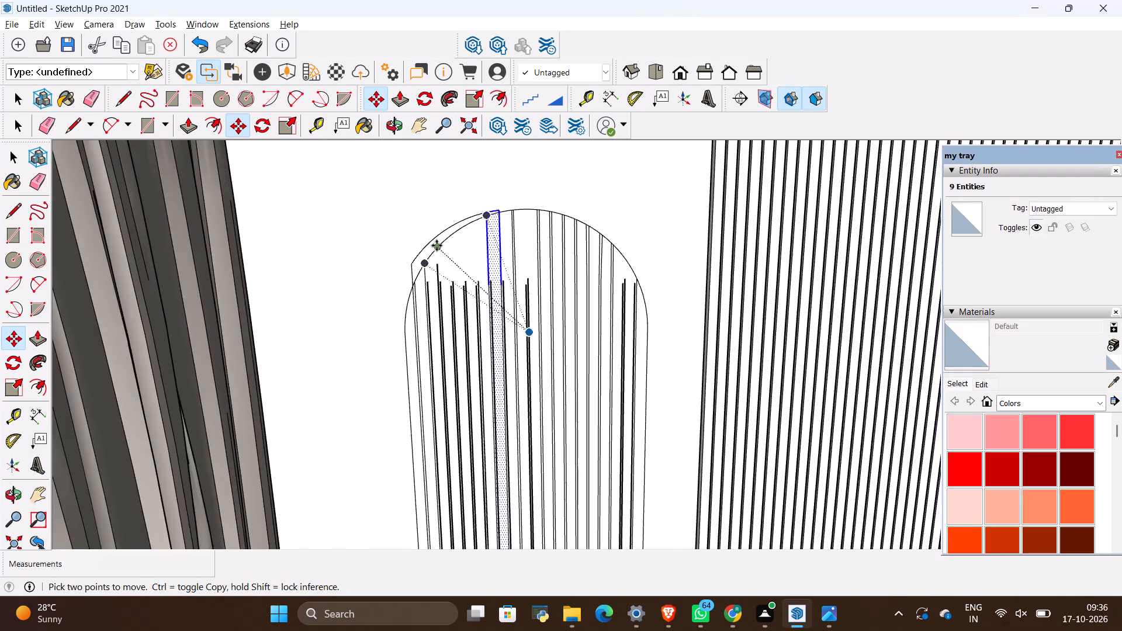
scroll(437, 245, up, 8)
key(e)
drag(401, 269, 384, 248)
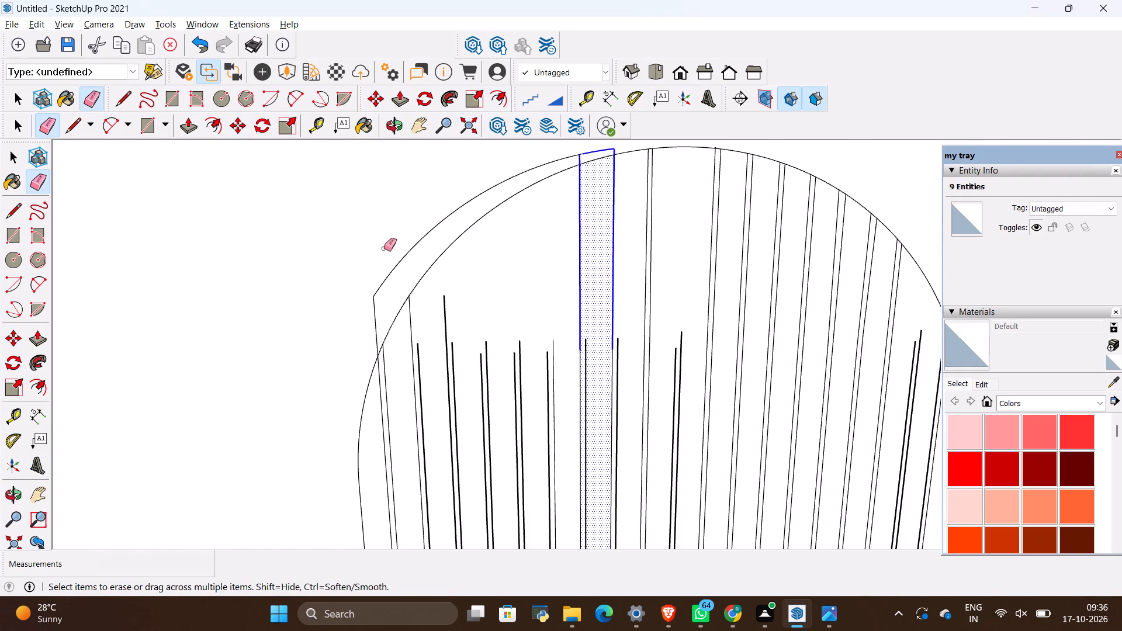
drag(384, 248, 383, 247)
drag(378, 290, 358, 334)
key(space)
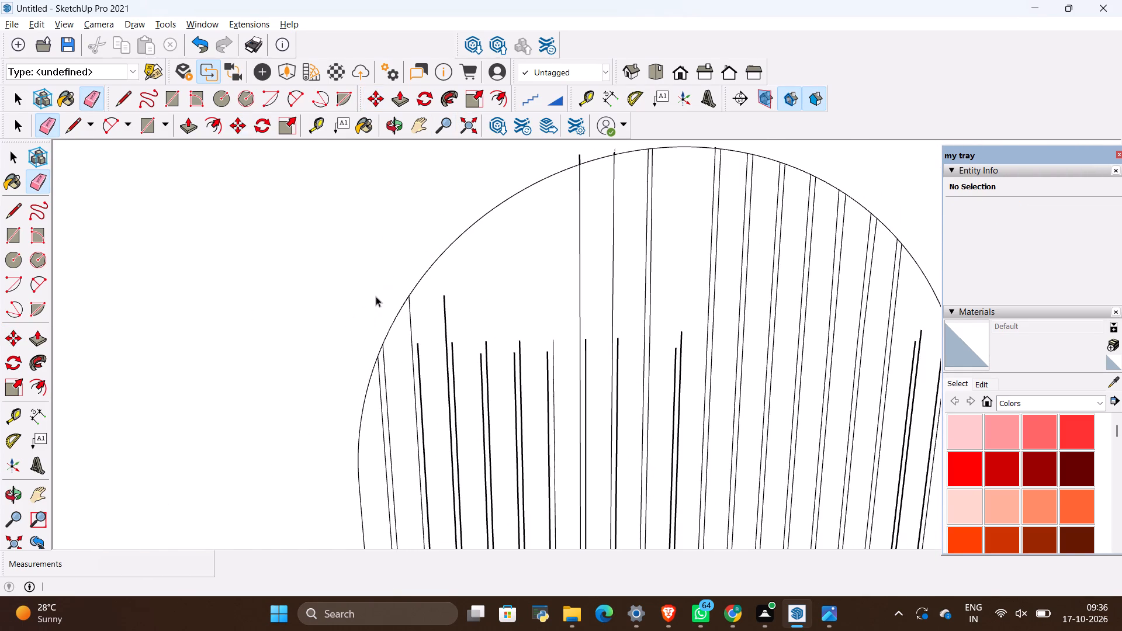
click(377, 296)
Erase the line stub that overshoots the arch above the copied strip edge nearest the curtain.
scroll(446, 208, down, 5)
scroll(538, 138, up, 8)
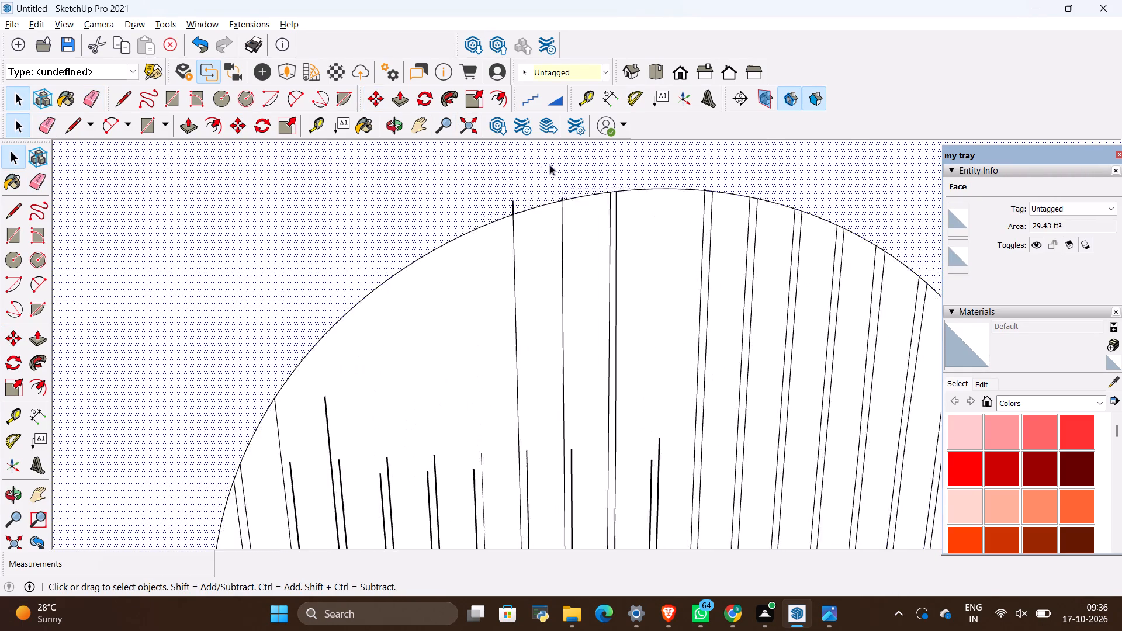
scroll(550, 165, up, 6)
key(e)
drag(525, 215, 504, 220)
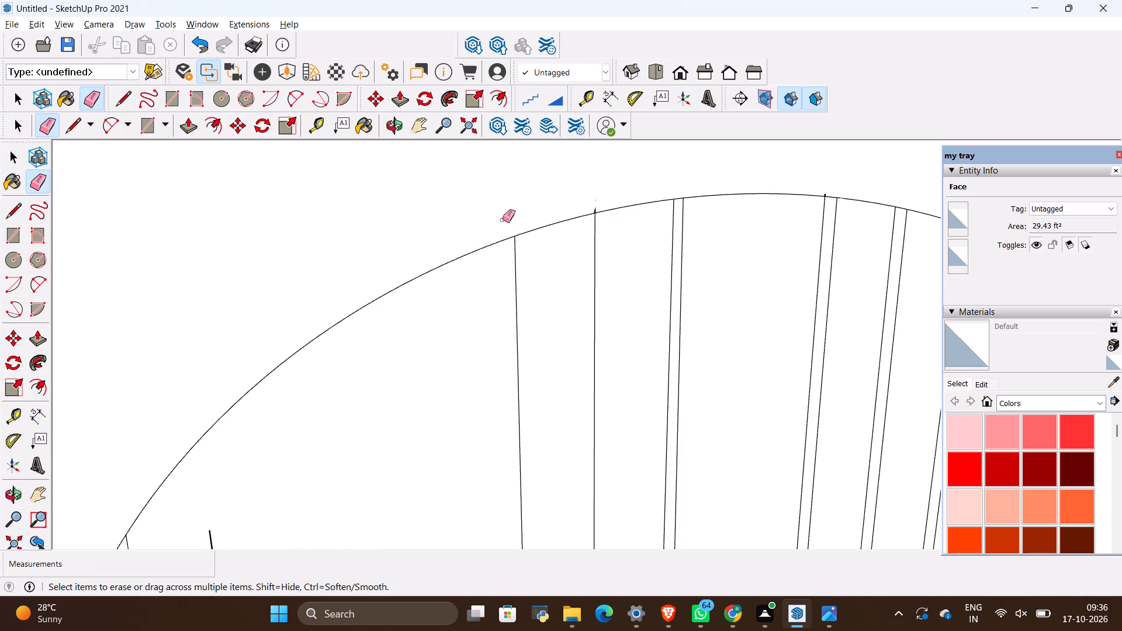
Examine the back wall from across the room, comparing both arched niches, the slatted panel and the curtains, ending at the striped niche's arch.
scroll(557, 196, down, 16)
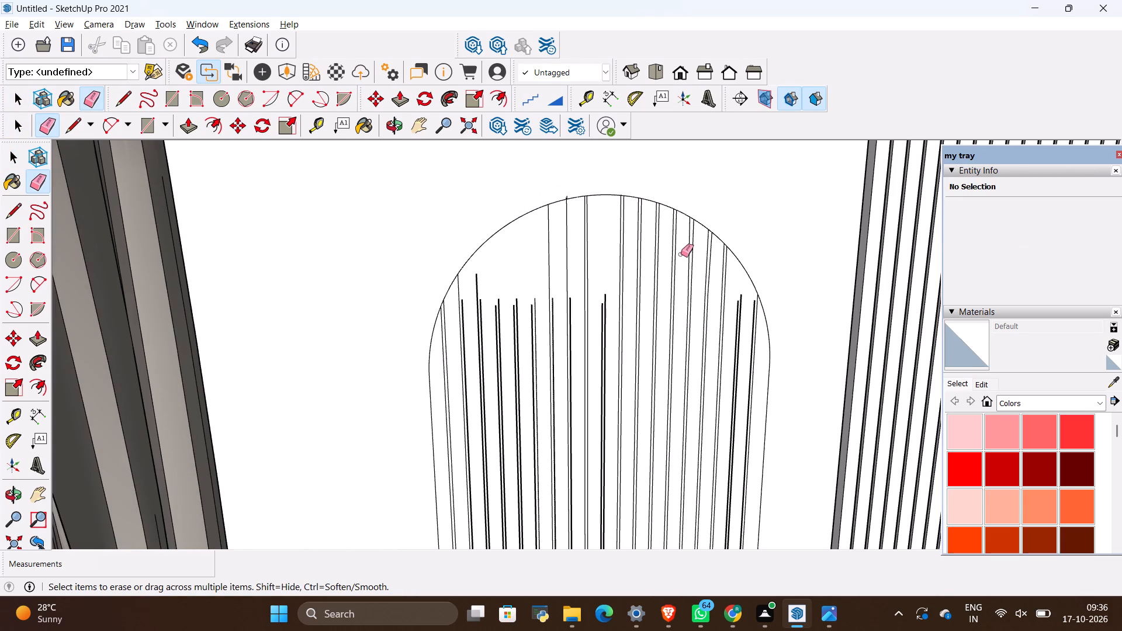
scroll(680, 255, down, 15)
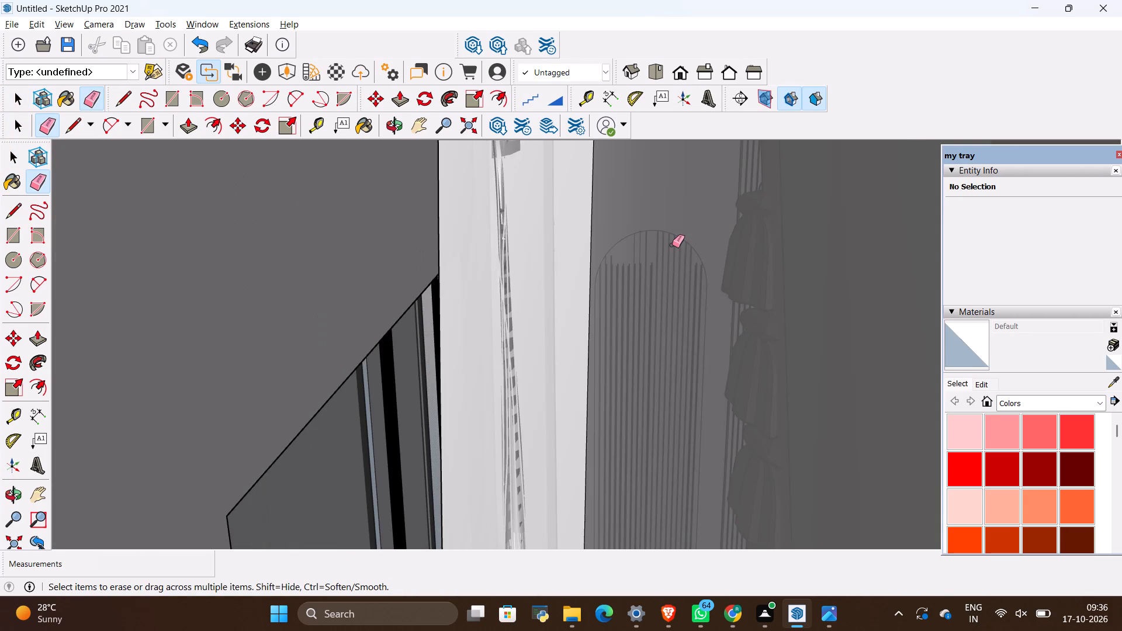
scroll(469, 261, down, 5)
scroll(299, 259, down, 6)
scroll(420, 312, down, 13)
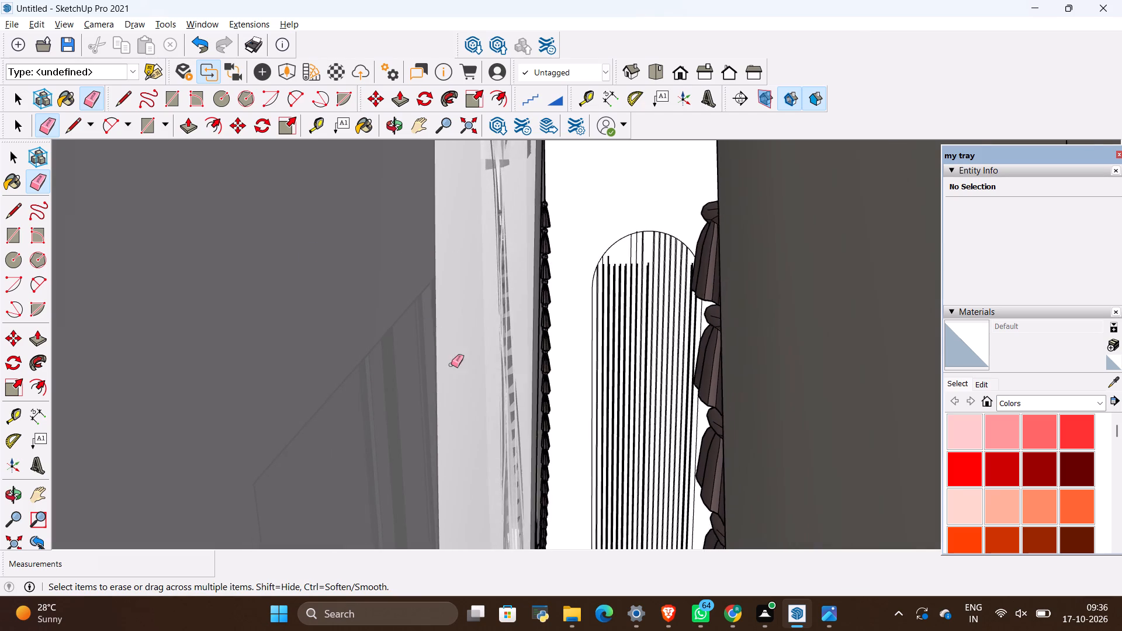
middle_drag(481, 297, 505, 424)
scroll(491, 403, down, 19)
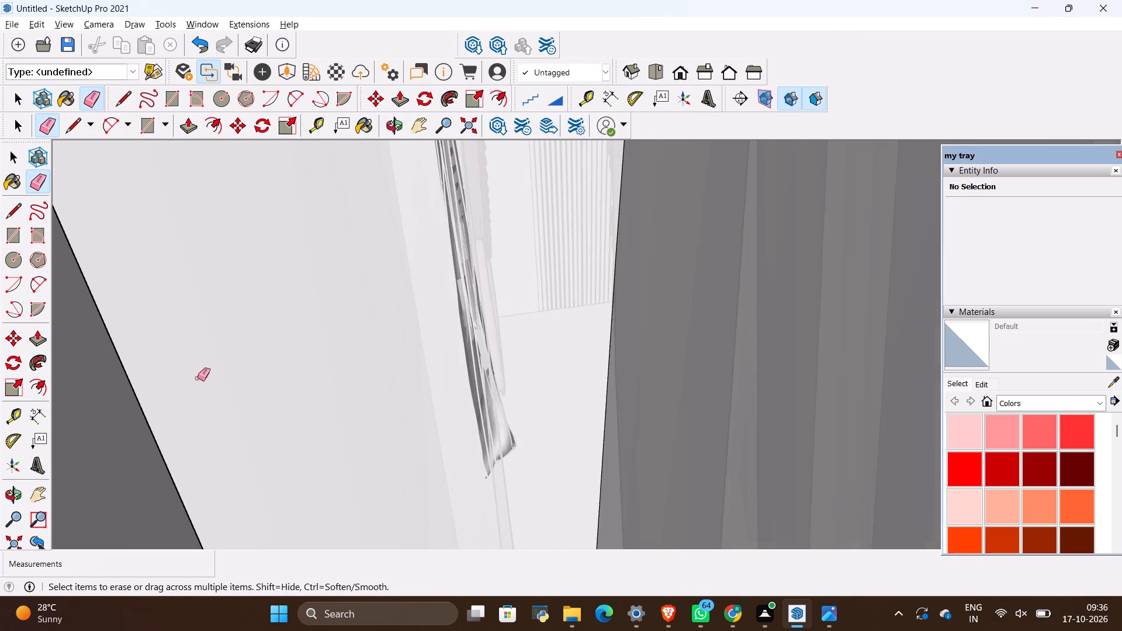
scroll(346, 387, down, 20)
scroll(346, 387, down, 16)
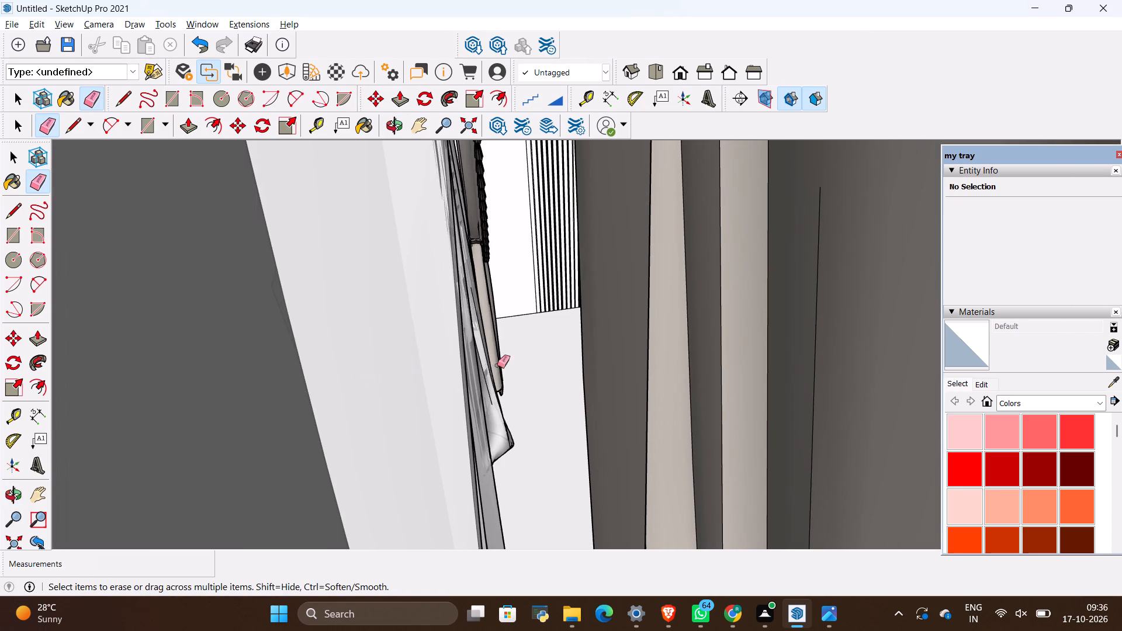
middle_drag(500, 366, 192, 388)
scroll(484, 410, down, 13)
middle_drag(300, 435, 435, 470)
middle_drag(450, 470, 490, 470)
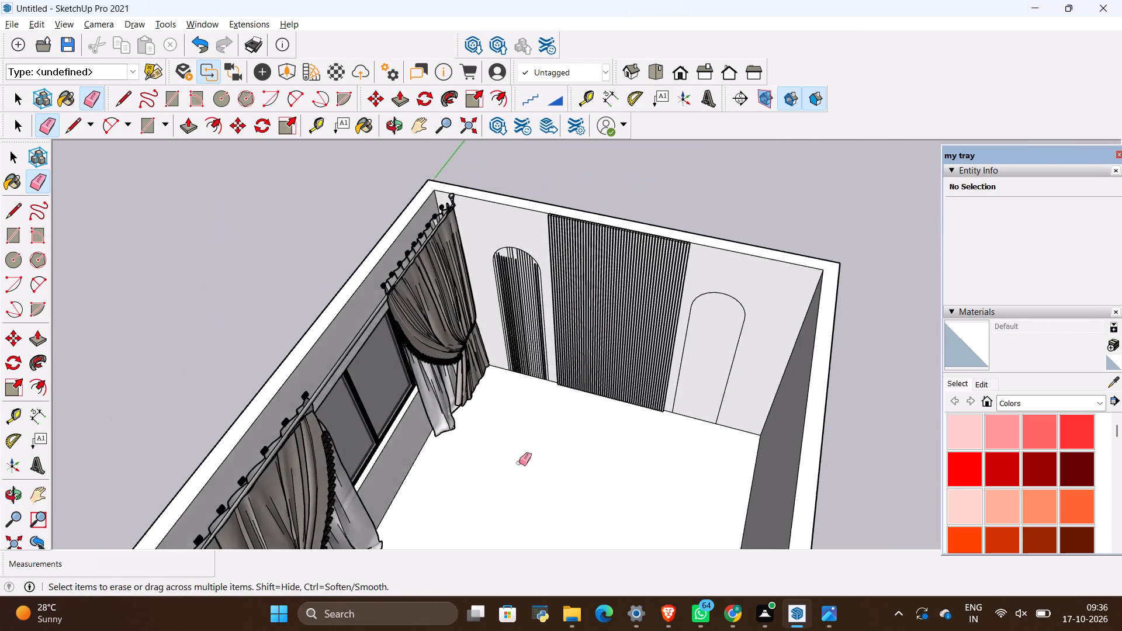
middle_drag(621, 286, 636, 268)
scroll(425, 372, down, 5)
middle_drag(522, 428, 648, 302)
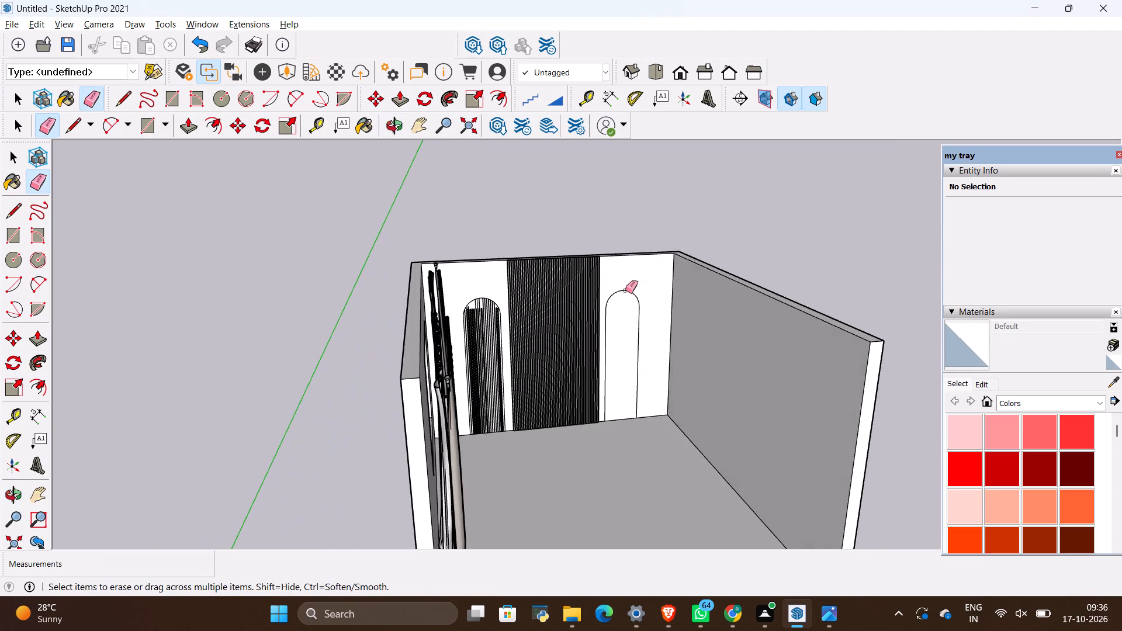
middle_drag(514, 259, 440, 258)
scroll(605, 298, up, 10)
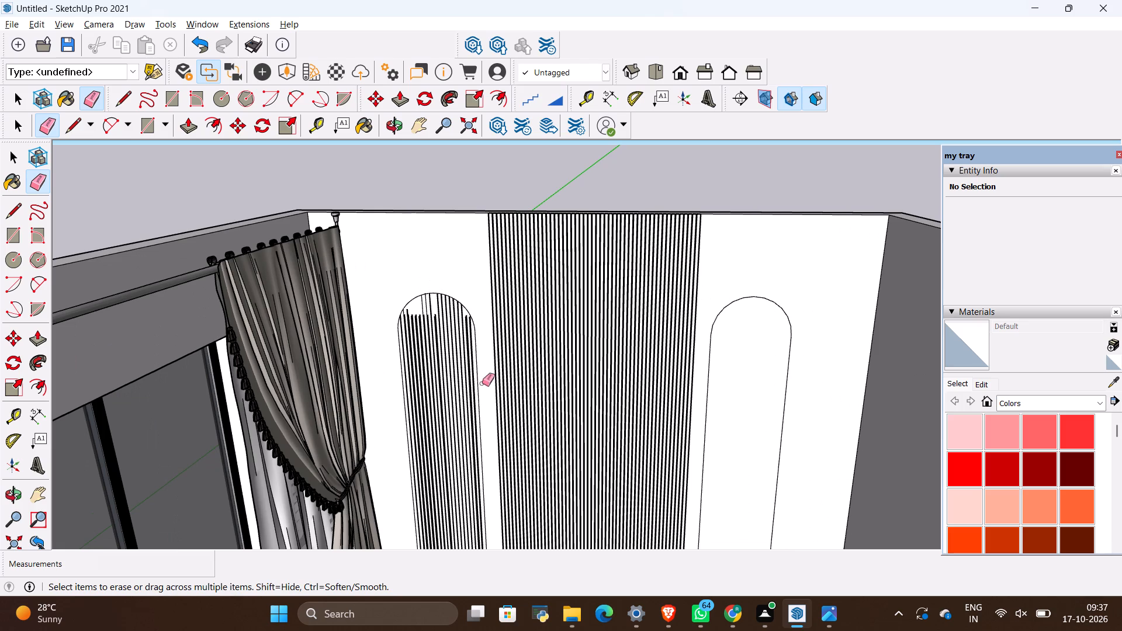
scroll(515, 391, down, 4)
scroll(440, 313, up, 18)
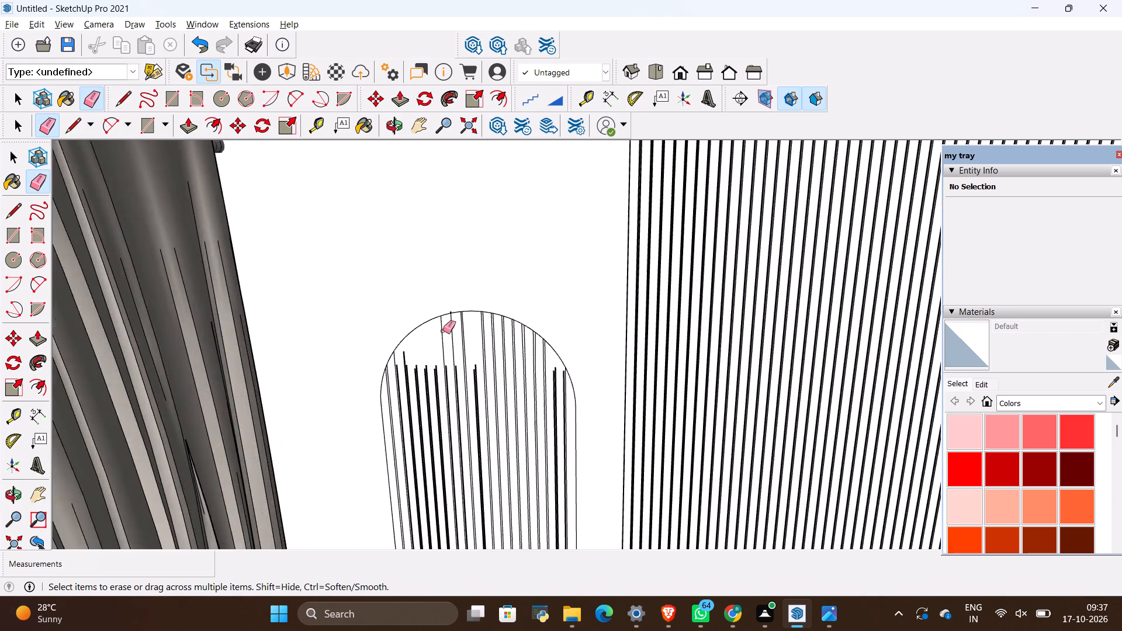
Extend the second strip's edge farther from the curtain with a line about 2" long up to the niche's arch.
scroll(443, 331, up, 8)
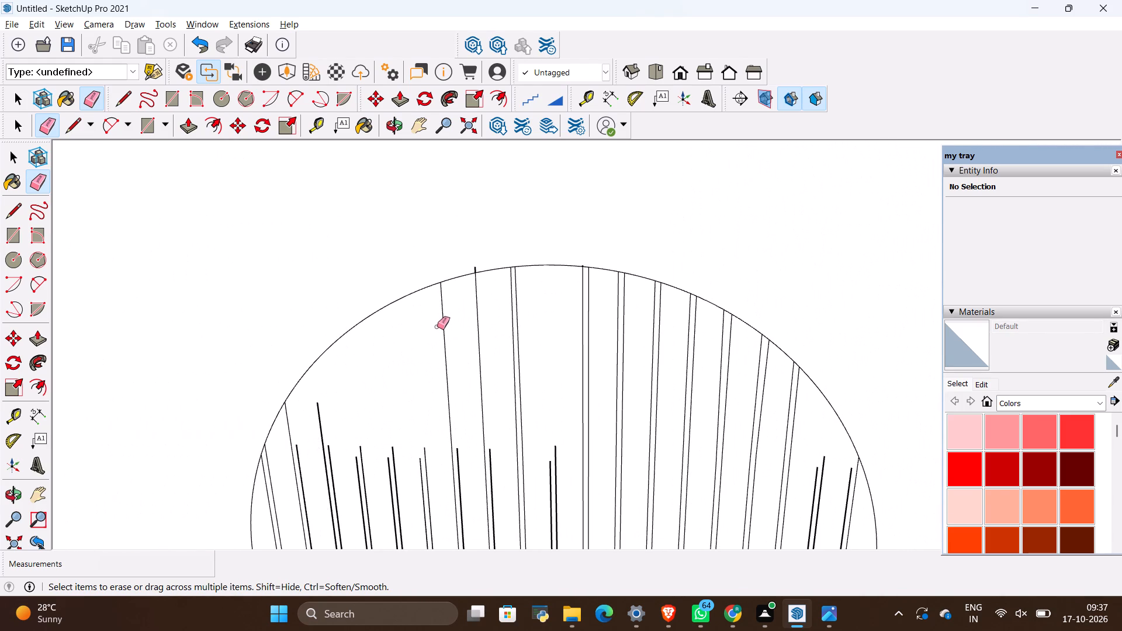
scroll(428, 261, down, 5)
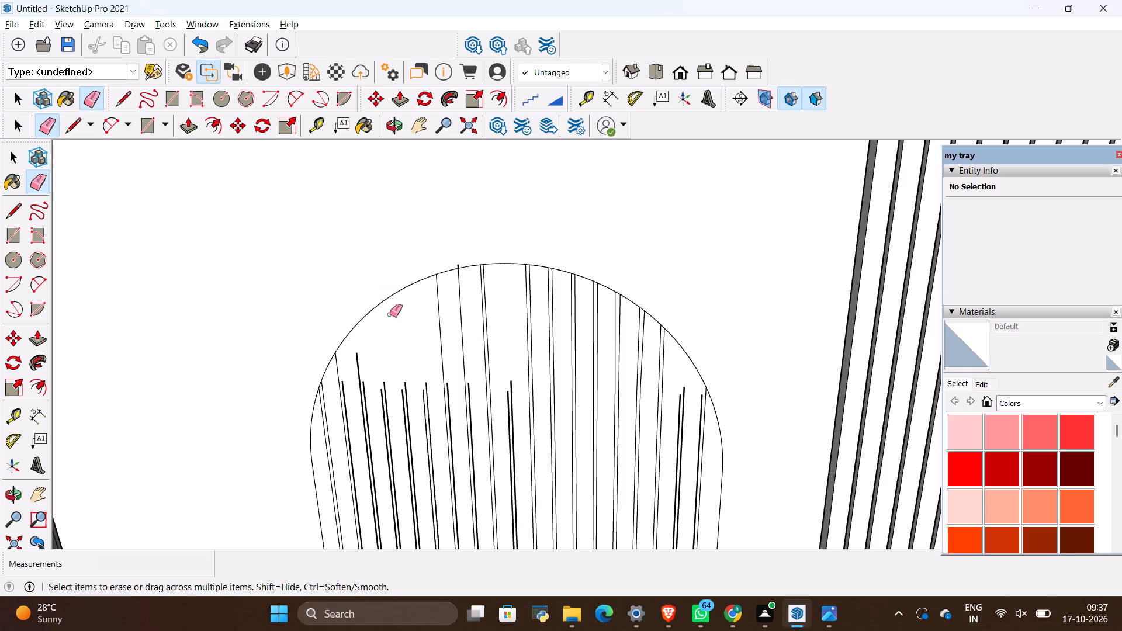
scroll(393, 319, up, 4)
key(space)
key(l)
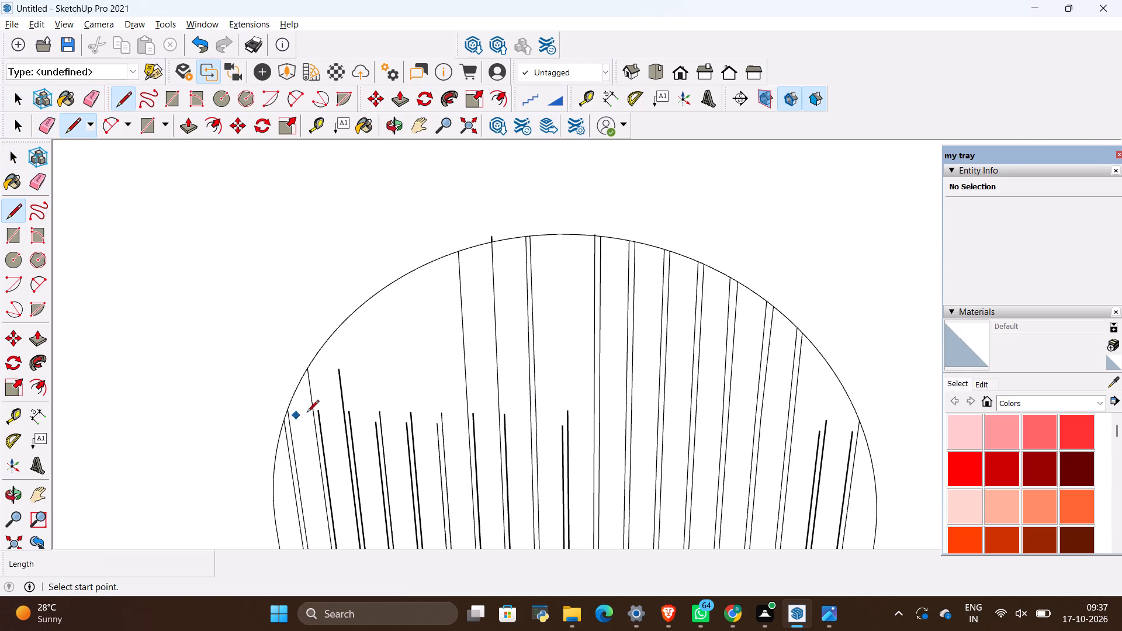
scroll(312, 411, up, 5)
click(323, 408)
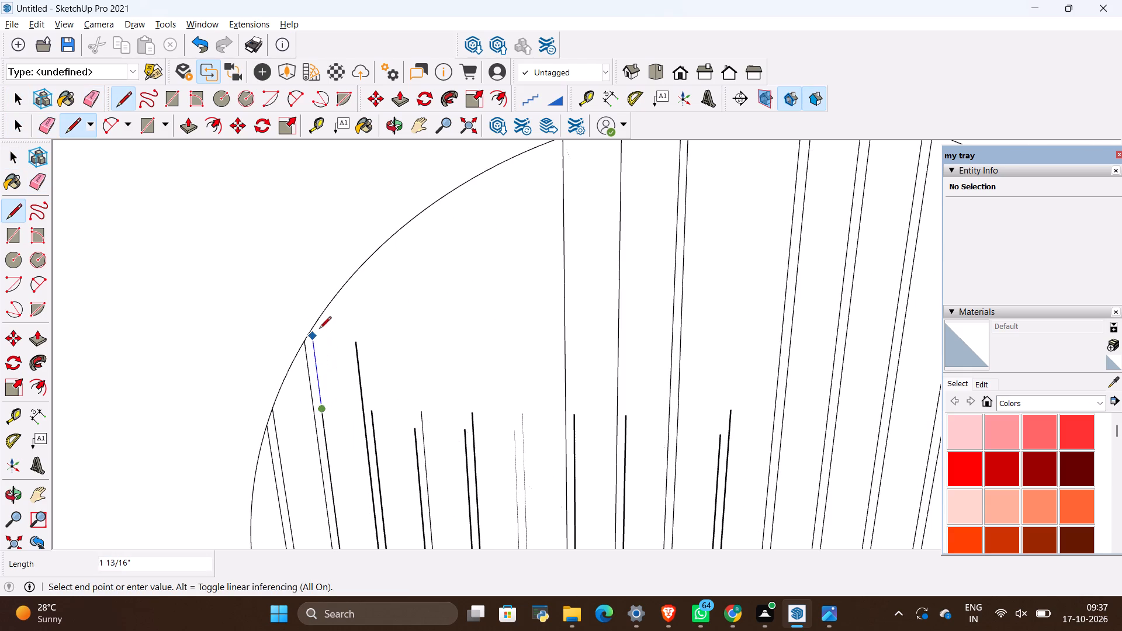
scroll(311, 331, up, 6)
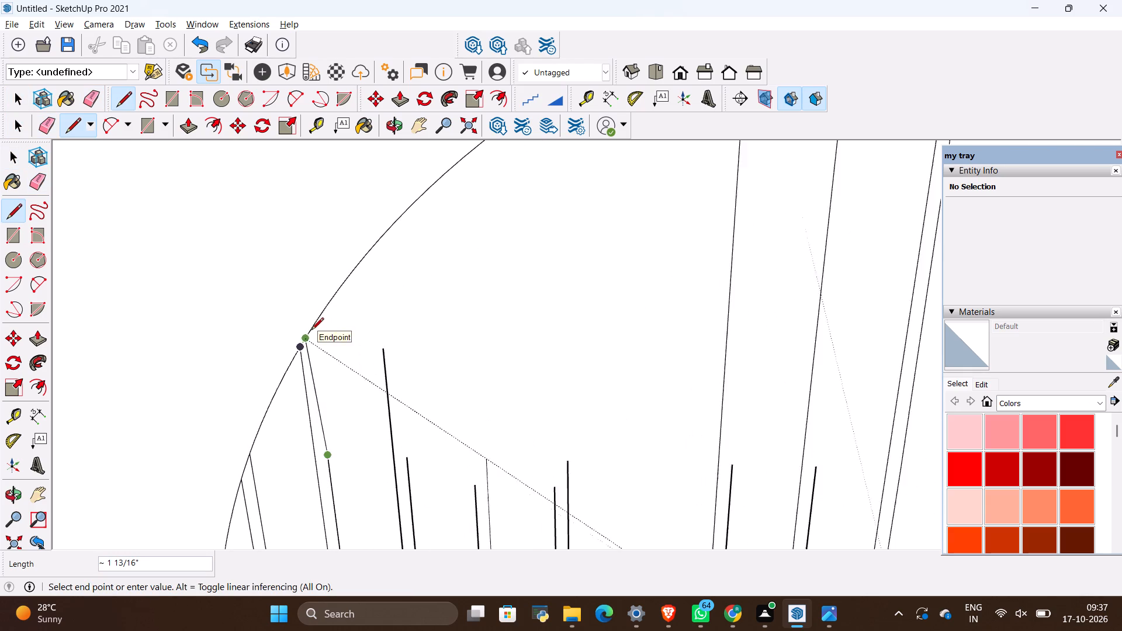
click(310, 330)
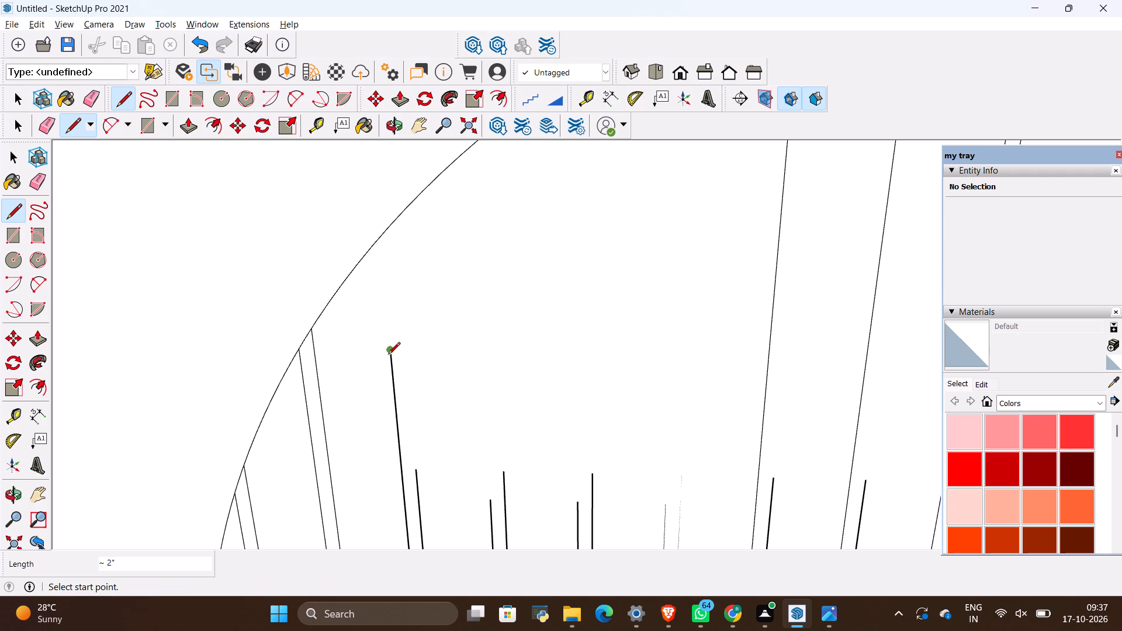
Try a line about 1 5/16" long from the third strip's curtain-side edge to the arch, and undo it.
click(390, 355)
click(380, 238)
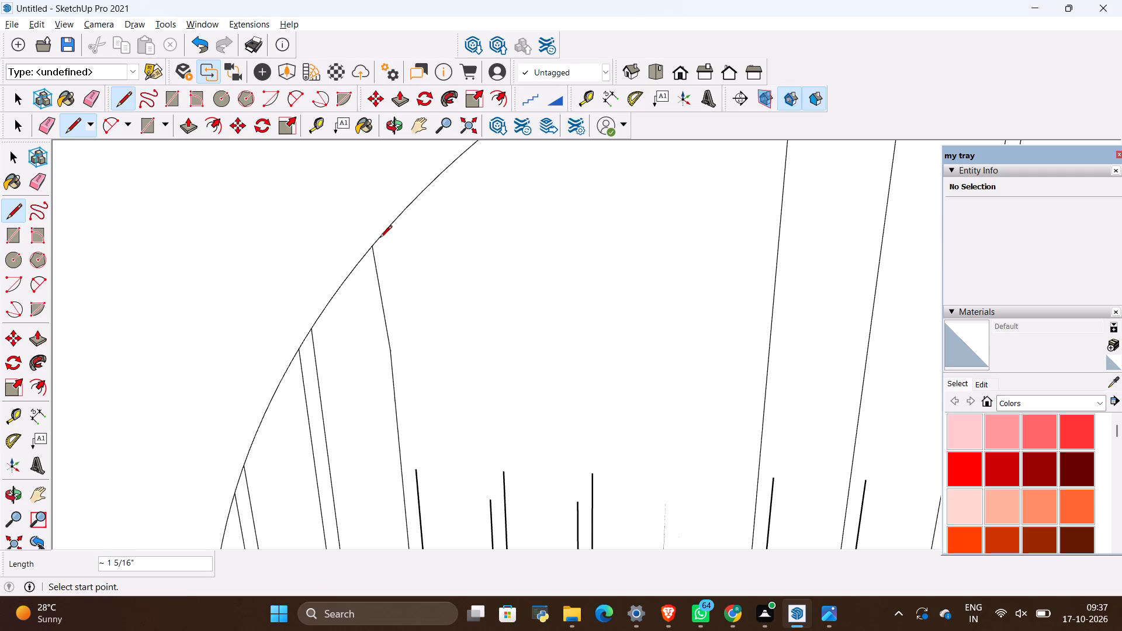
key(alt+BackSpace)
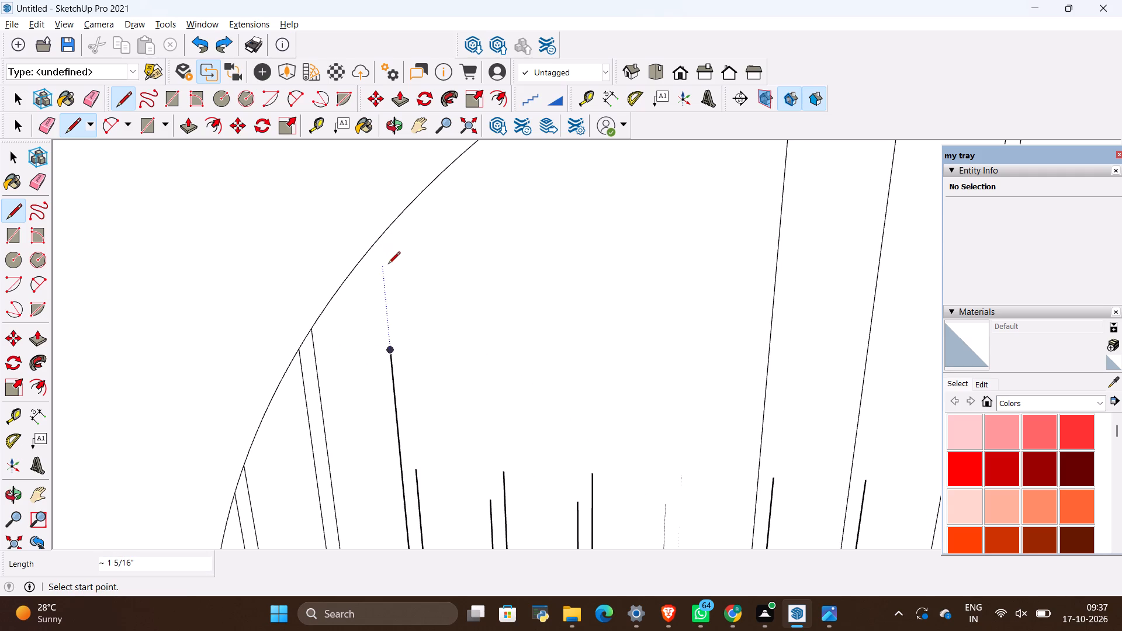
Extend both edges of the third strip vertically up to the arch, about 1 7/16" and 3 5/16" long.
click(391, 351)
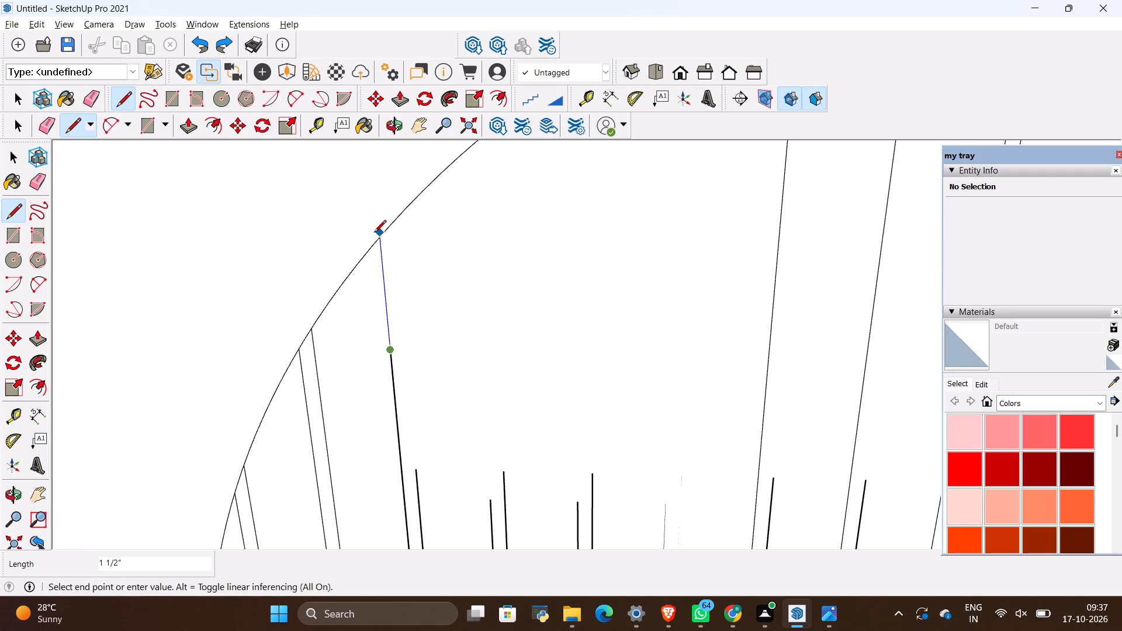
key(Up)
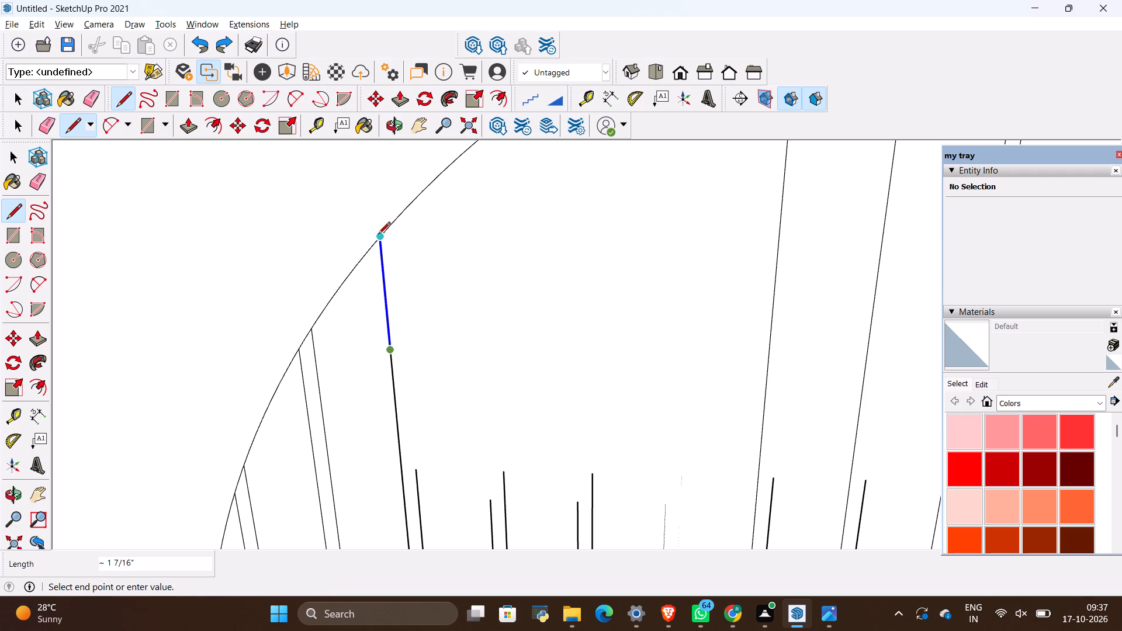
click(378, 235)
key(Escape)
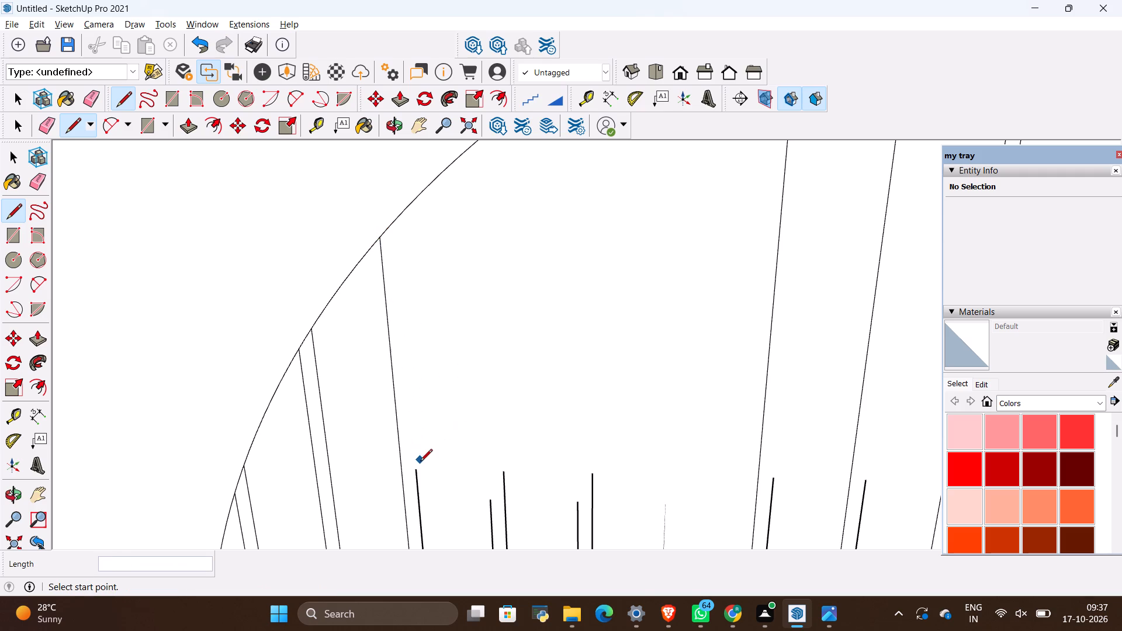
click(420, 470)
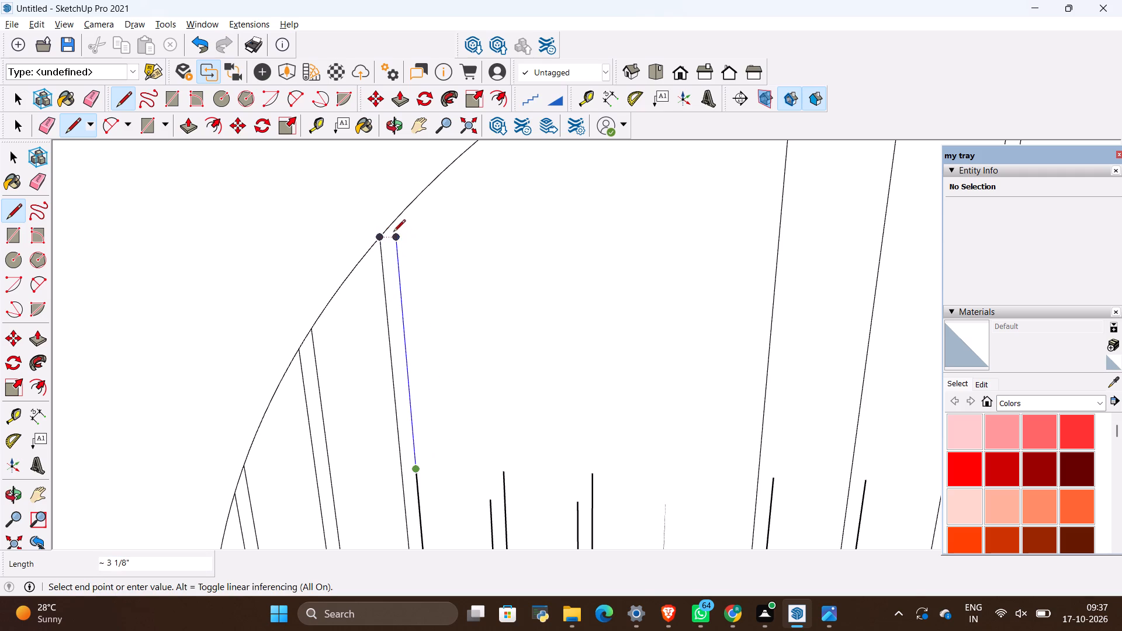
scroll(392, 223, up, 8)
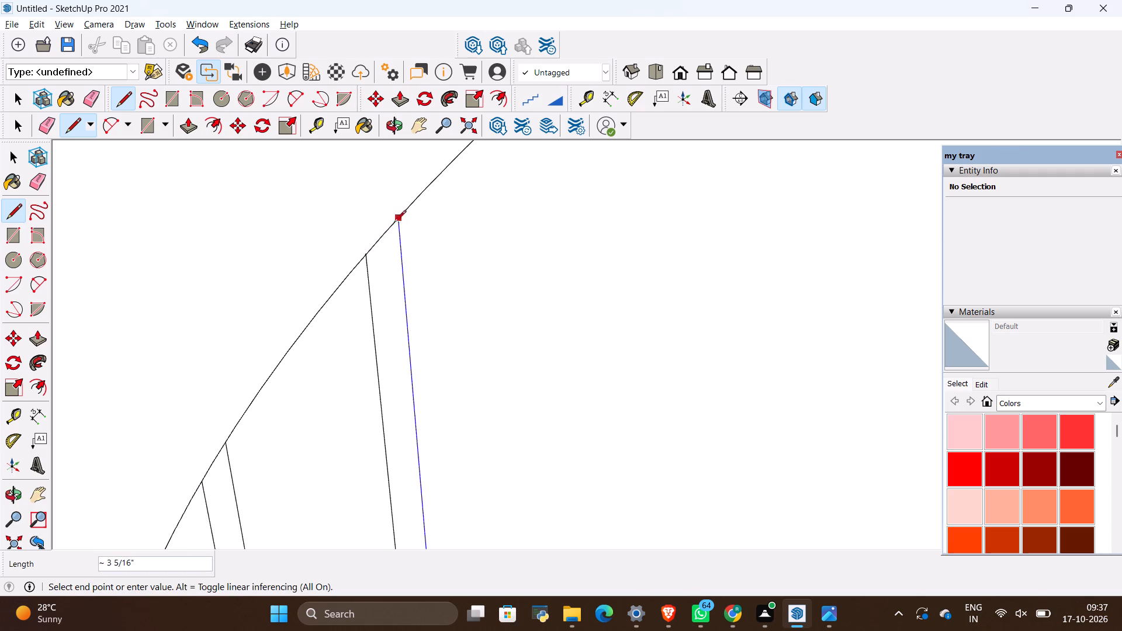
click(396, 224)
scroll(214, 247, down, 6)
scroll(297, 214, down, 6)
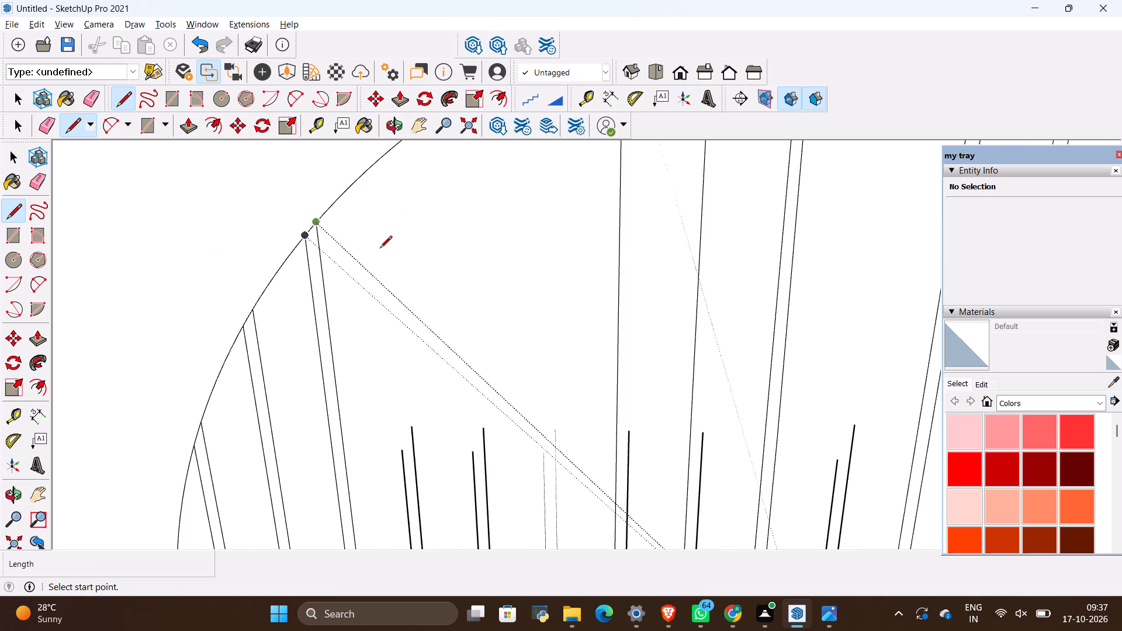
Extend the fourth strip's curtain-side edge about 4 5/8" vertically towards the arch, retracing it down level with the strip's other edge.
click(400, 450)
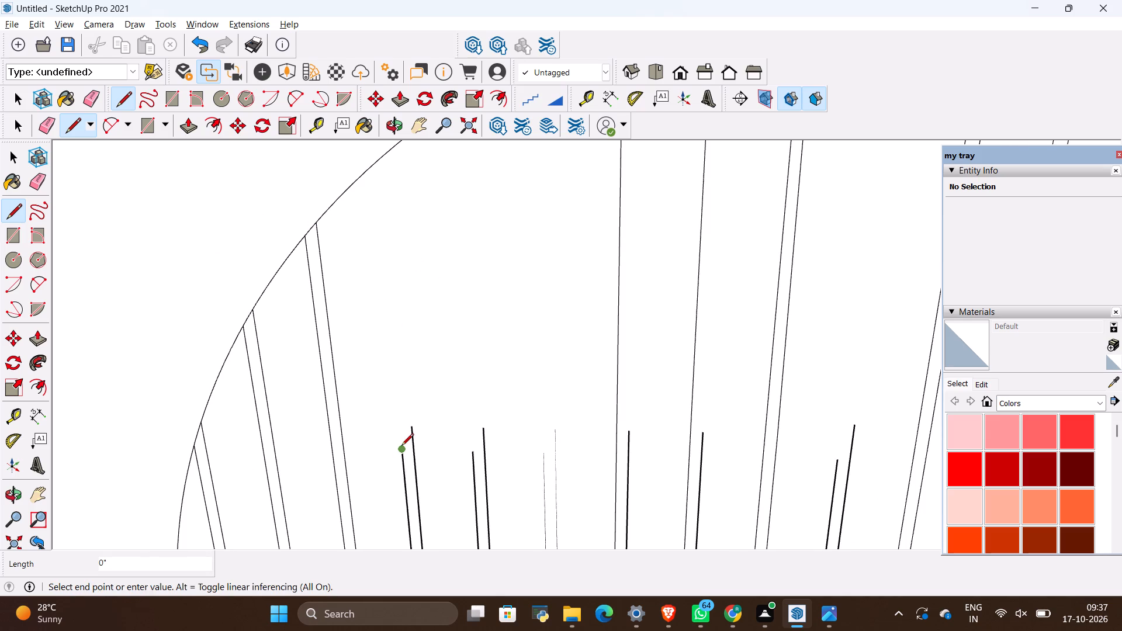
key(Up)
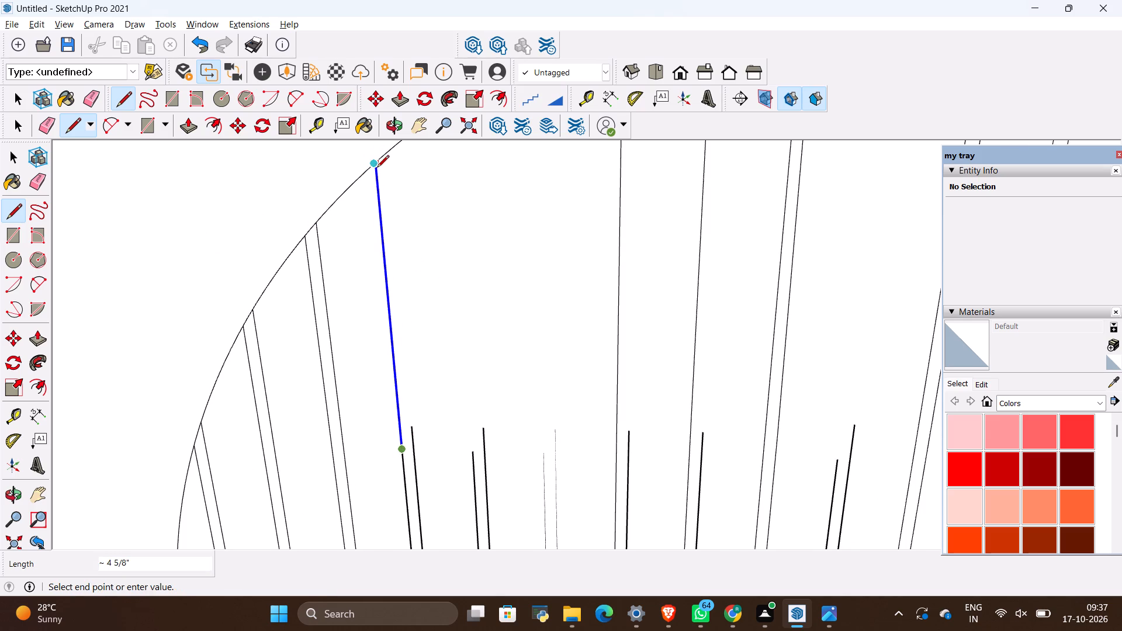
click(377, 168)
key(Up)
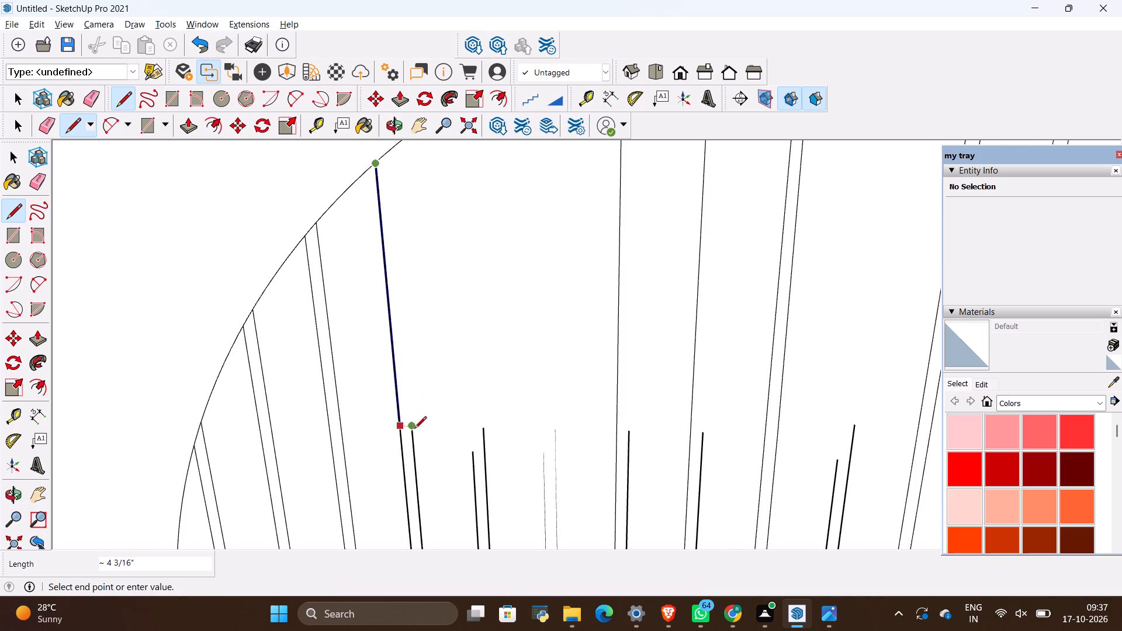
click(414, 432)
key(Up)
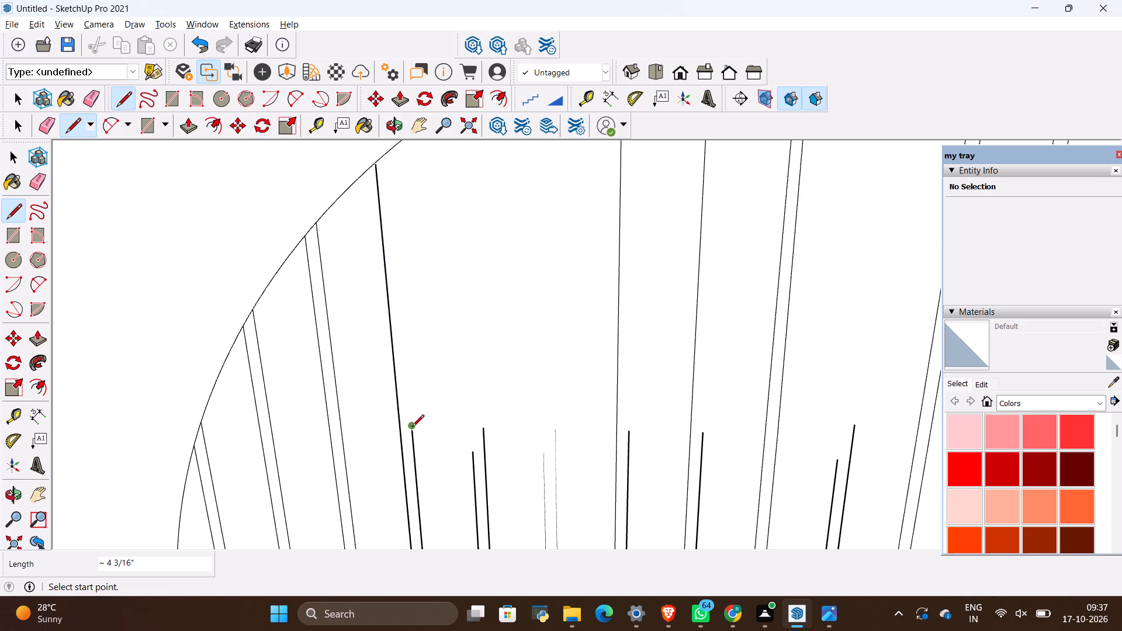
Extend the fourth strip's other edge about 4 5/16" vertically and bridge the last 1/16" or so to the arch.
click(412, 428)
scroll(406, 330, down, 6)
scroll(401, 242, up, 4)
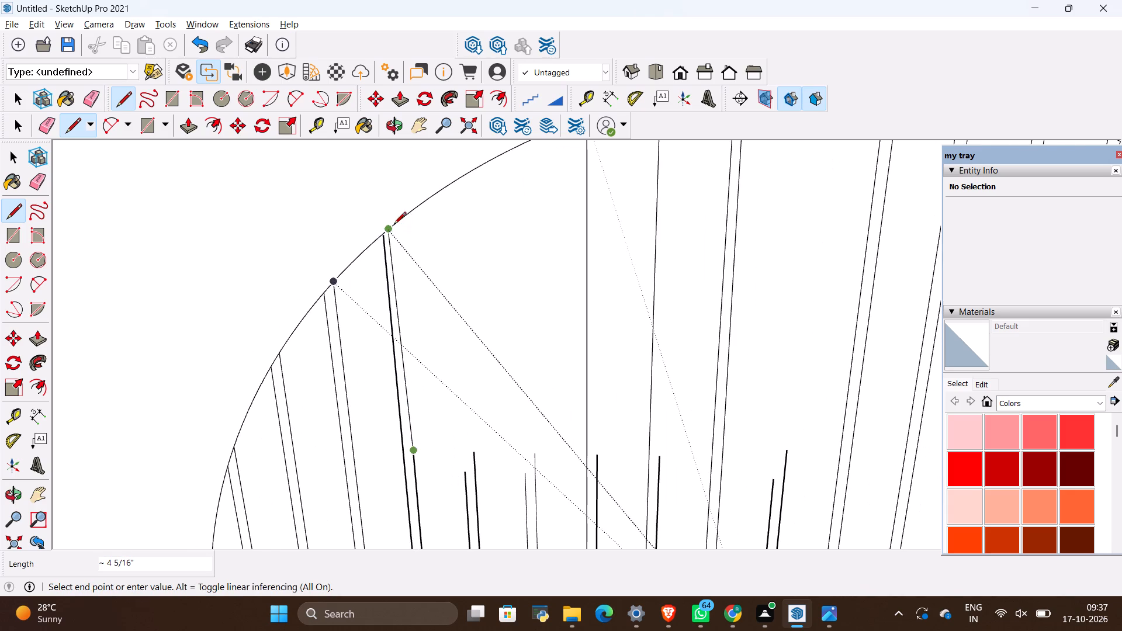
key(Up)
click(392, 224)
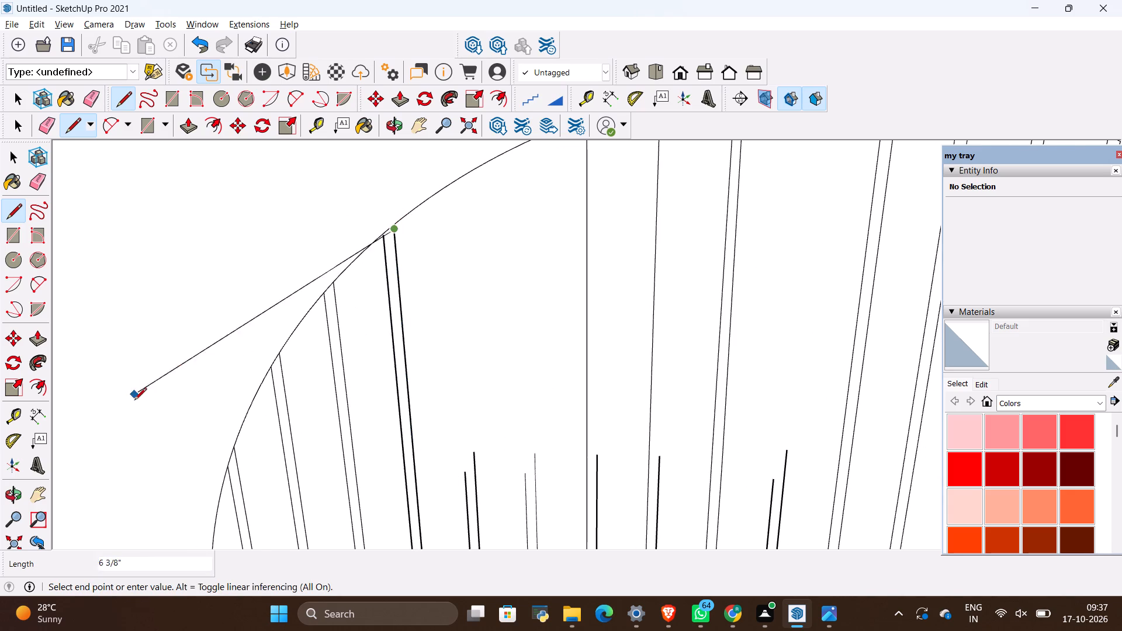
scroll(392, 217, up, 17)
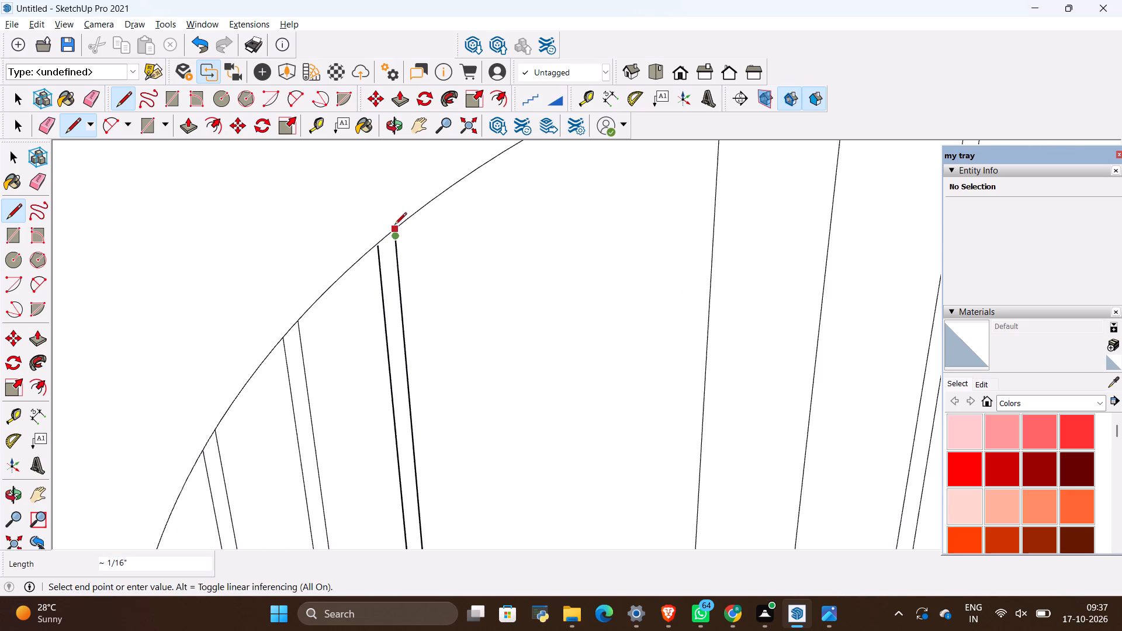
scroll(393, 228, up, 9)
click(397, 226)
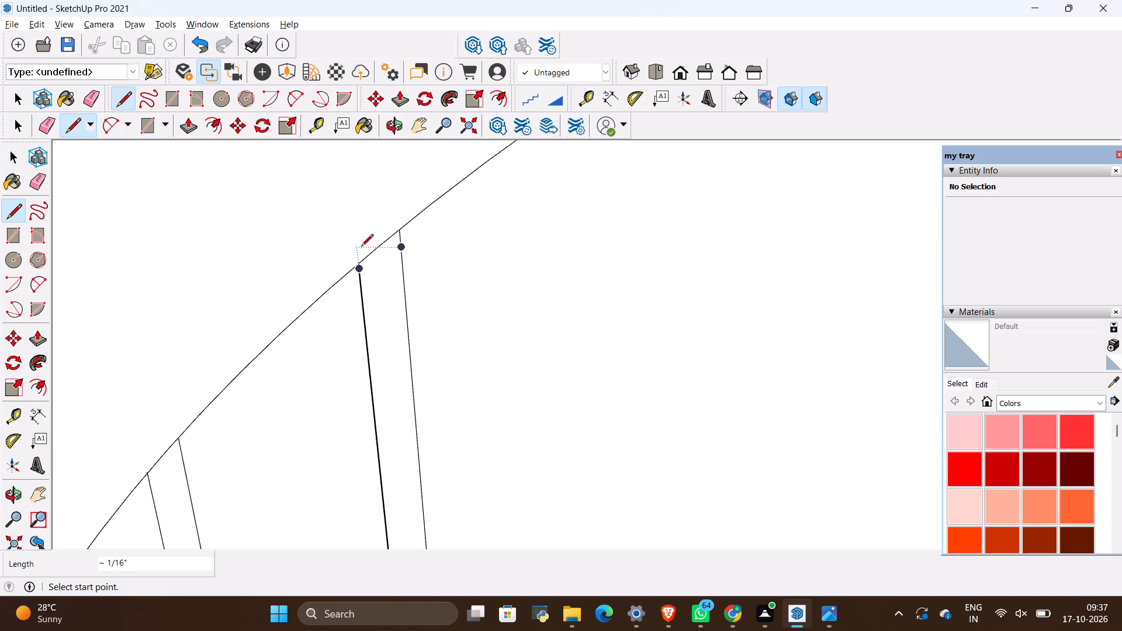
Close the tiny gap between the fourth strip's extended curtain-side edge and the arch with a short line.
key(space)
click(368, 218)
scroll(357, 248, up, 10)
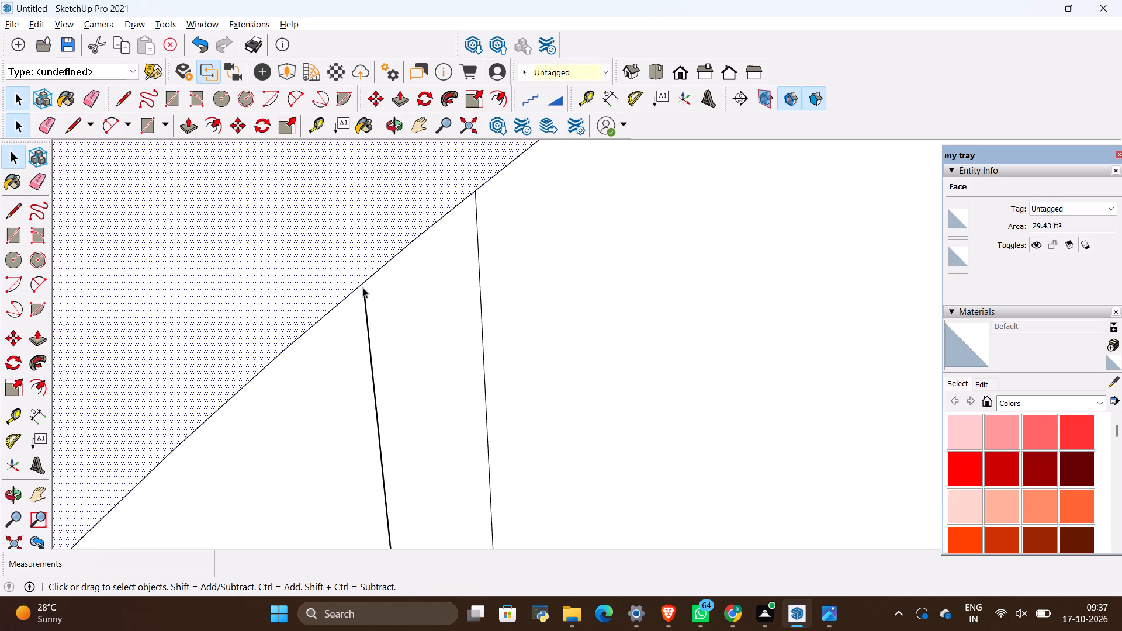
key(l)
click(362, 297)
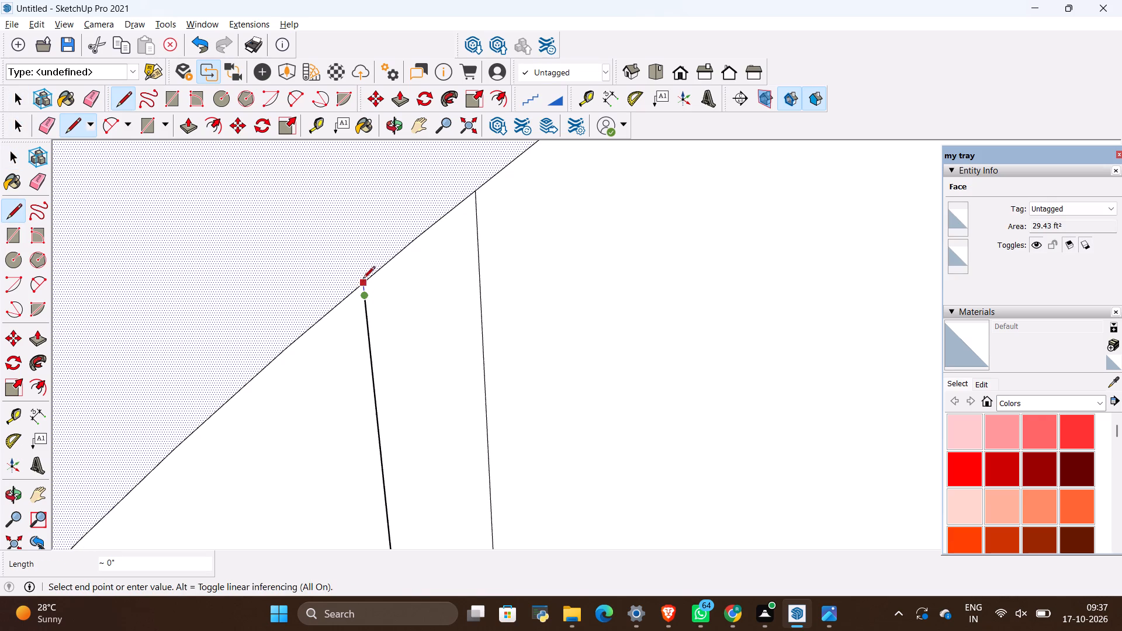
click(363, 279)
key(space)
click(360, 252)
scroll(517, 227, down, 3)
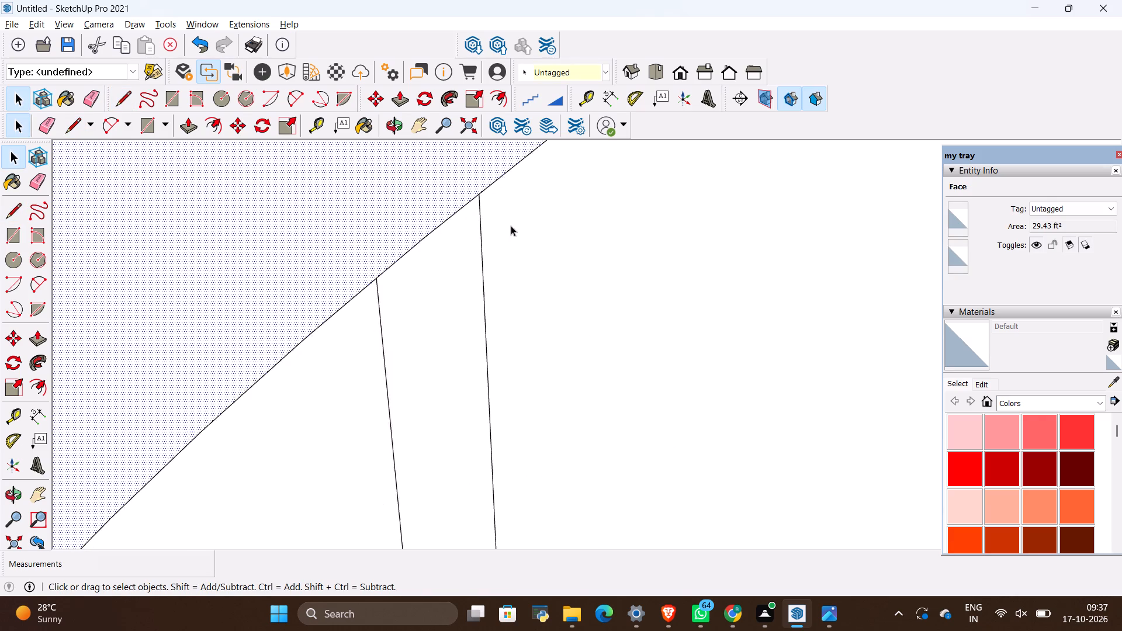
Inspect where the extended strip edges meet the niche's arch.
scroll(511, 226, down, 2)
scroll(372, 206, down, 5)
scroll(299, 210, down, 10)
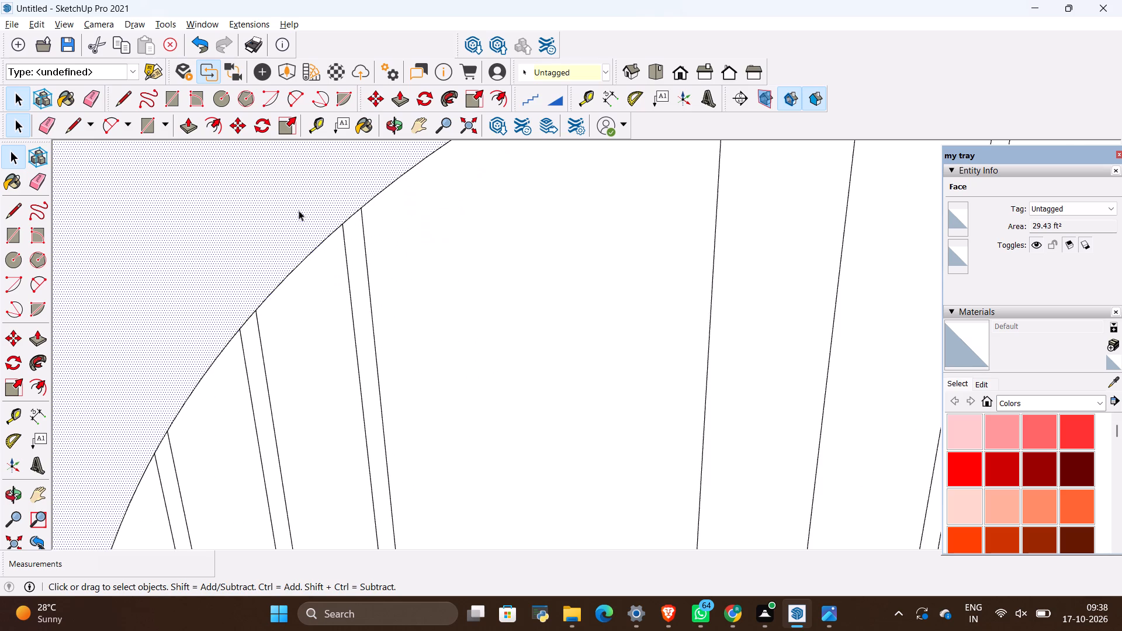
scroll(370, 206, up, 20)
scroll(370, 206, up, 15)
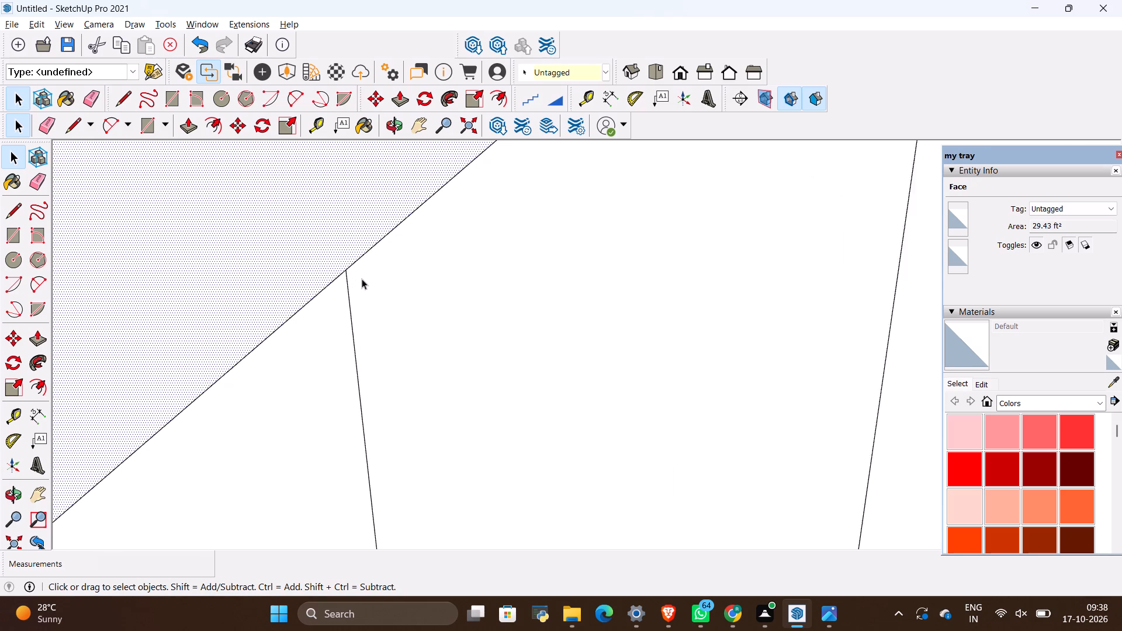
scroll(245, 289, down, 20)
scroll(245, 289, down, 10)
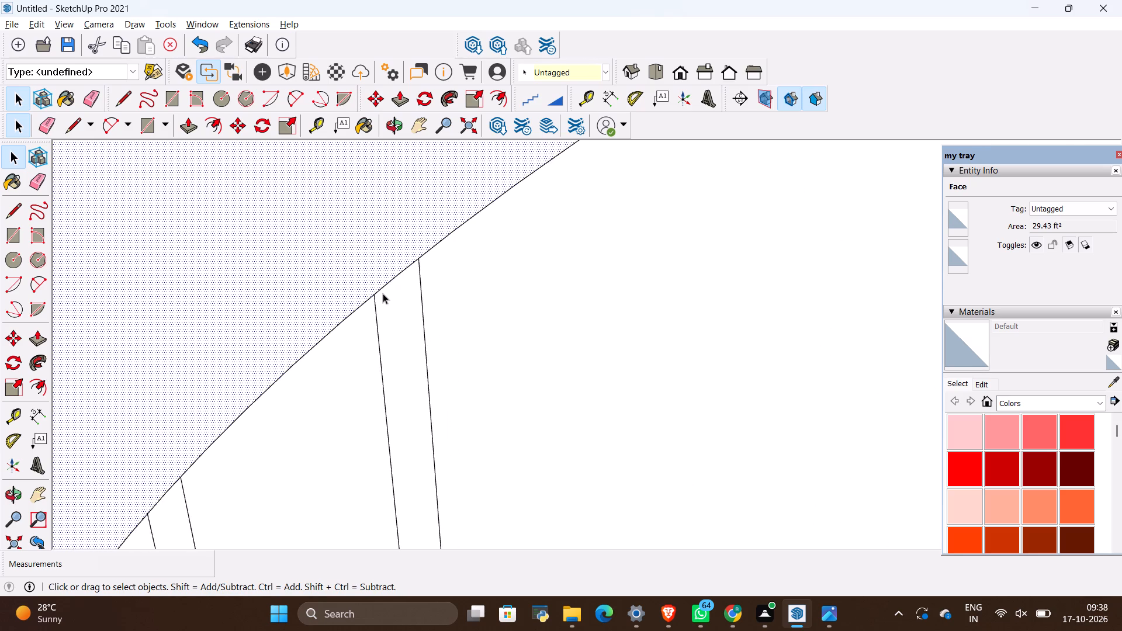
scroll(383, 293, down, 12)
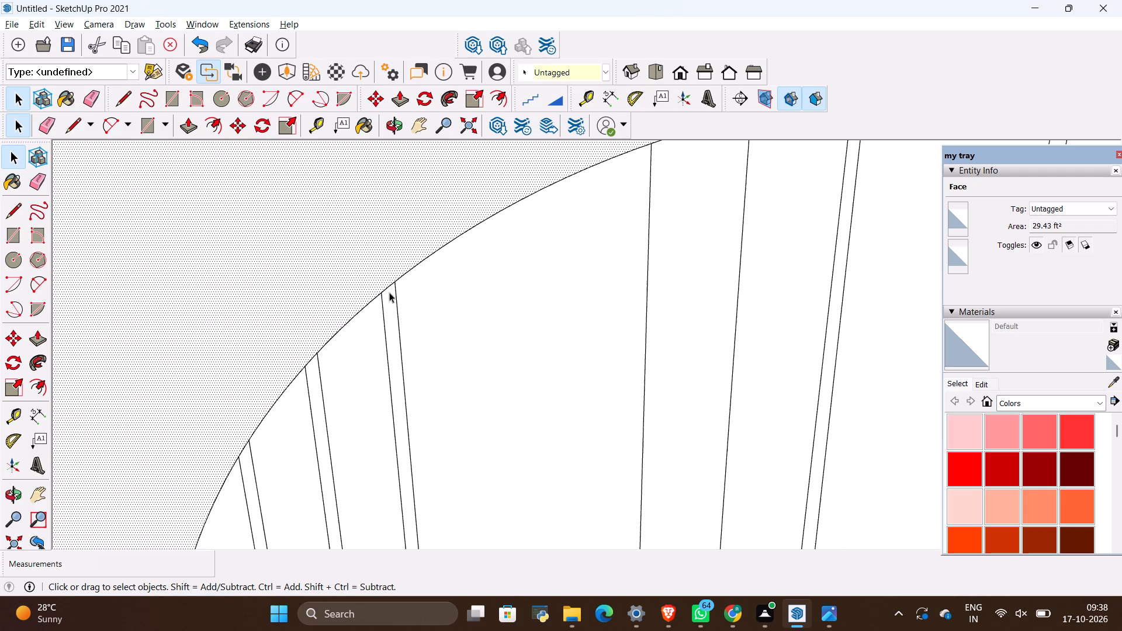
scroll(397, 342, down, 5)
scroll(420, 298, down, 3)
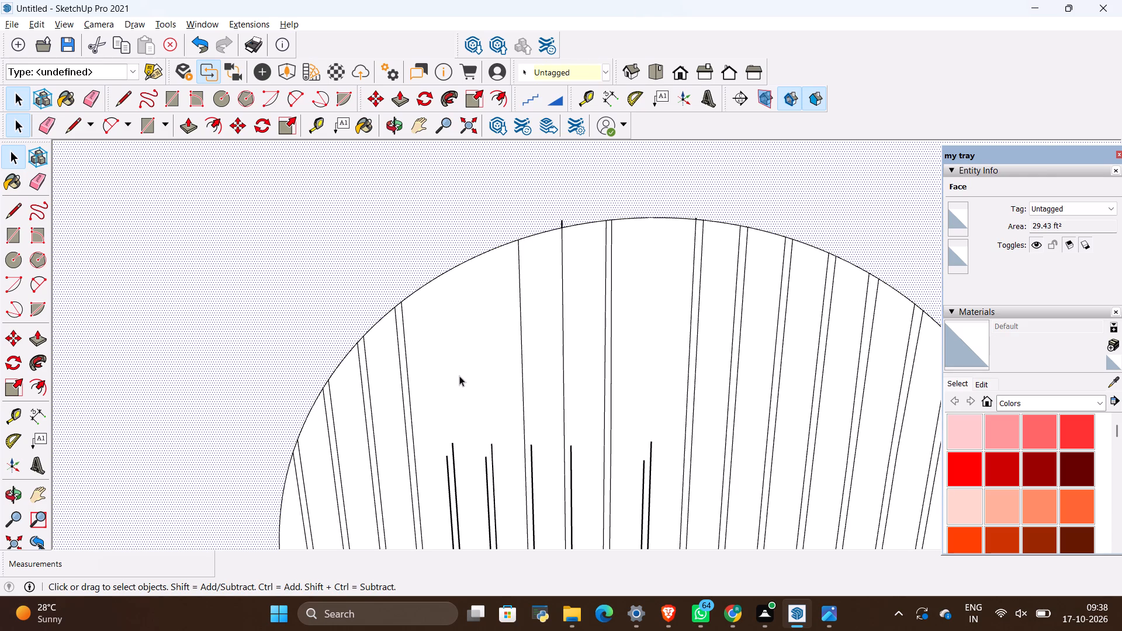
Extend both short edges of the niche's fifth strip up to the arch with lines about 5 7/16" and 5 3/16" long.
key(l)
scroll(448, 486, up, 4)
scroll(441, 460, down, 3)
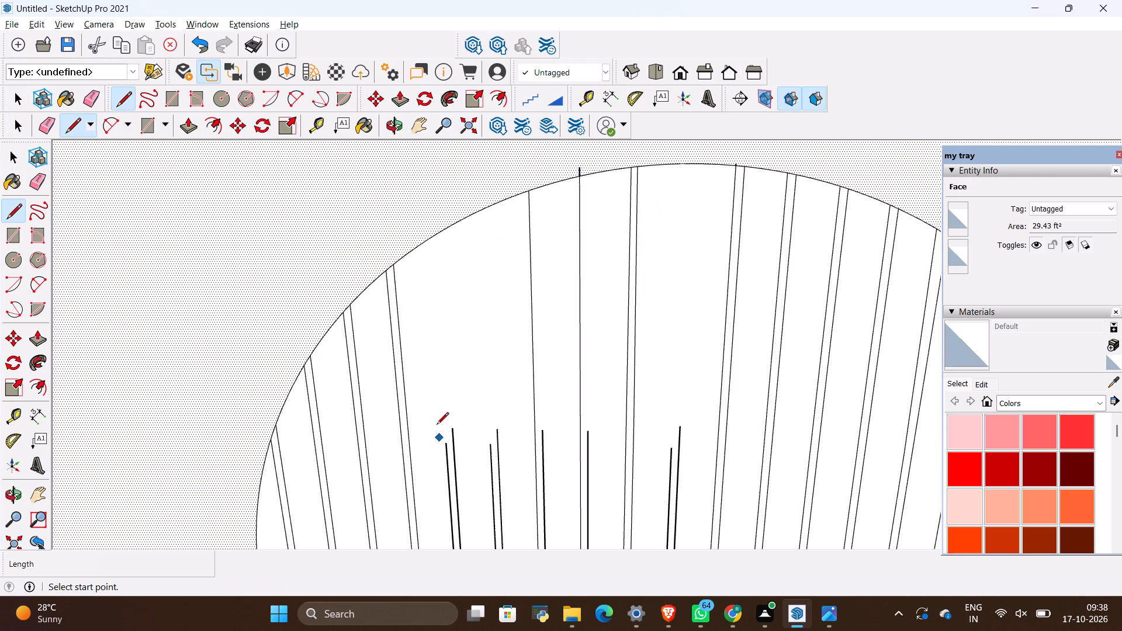
scroll(437, 413, up, 4)
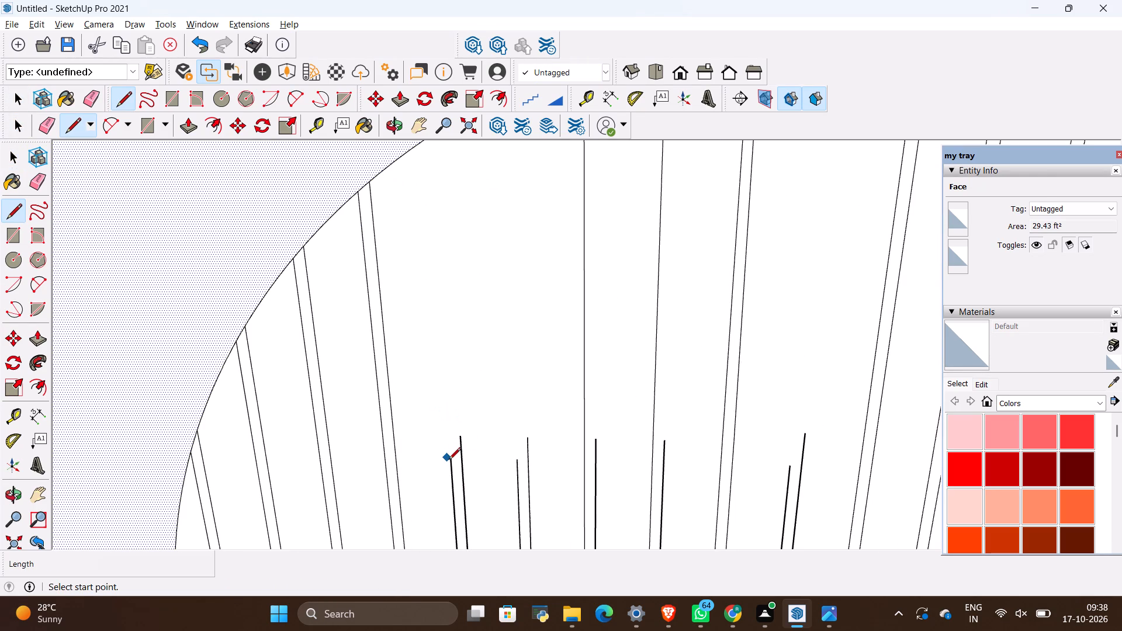
click(449, 462)
scroll(438, 379, down, 5)
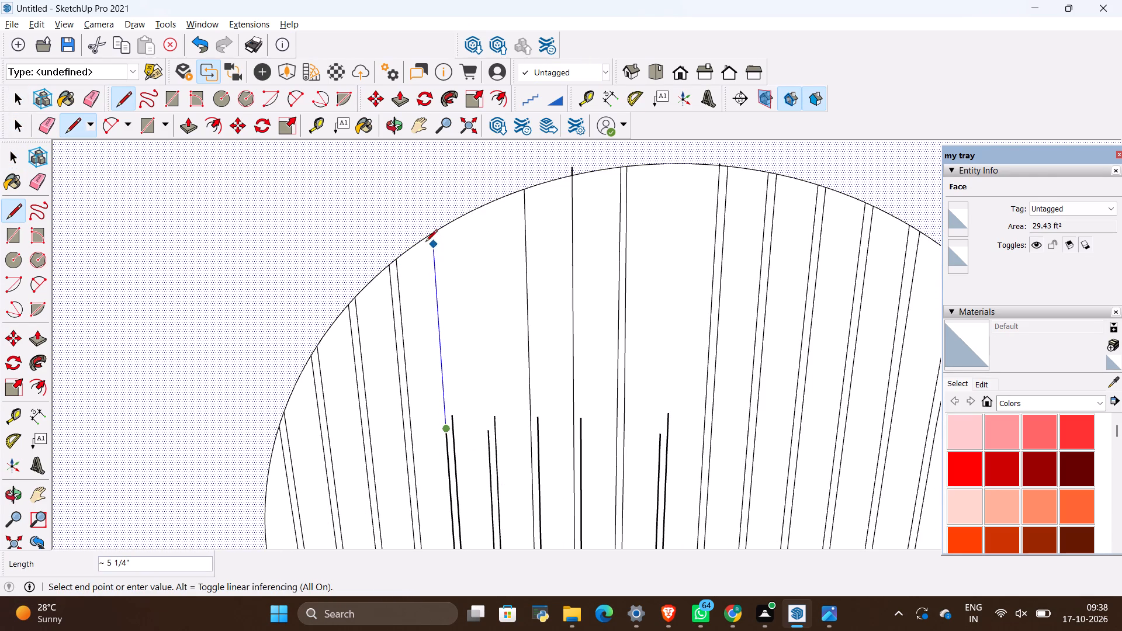
scroll(425, 242, up, 3)
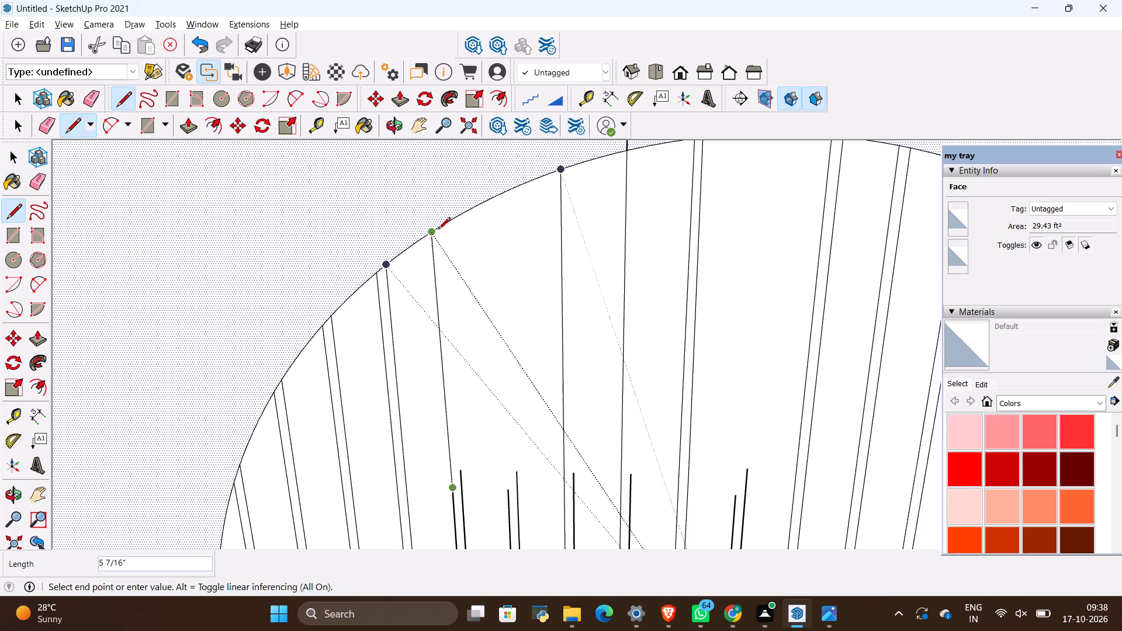
scroll(430, 232, up, 7)
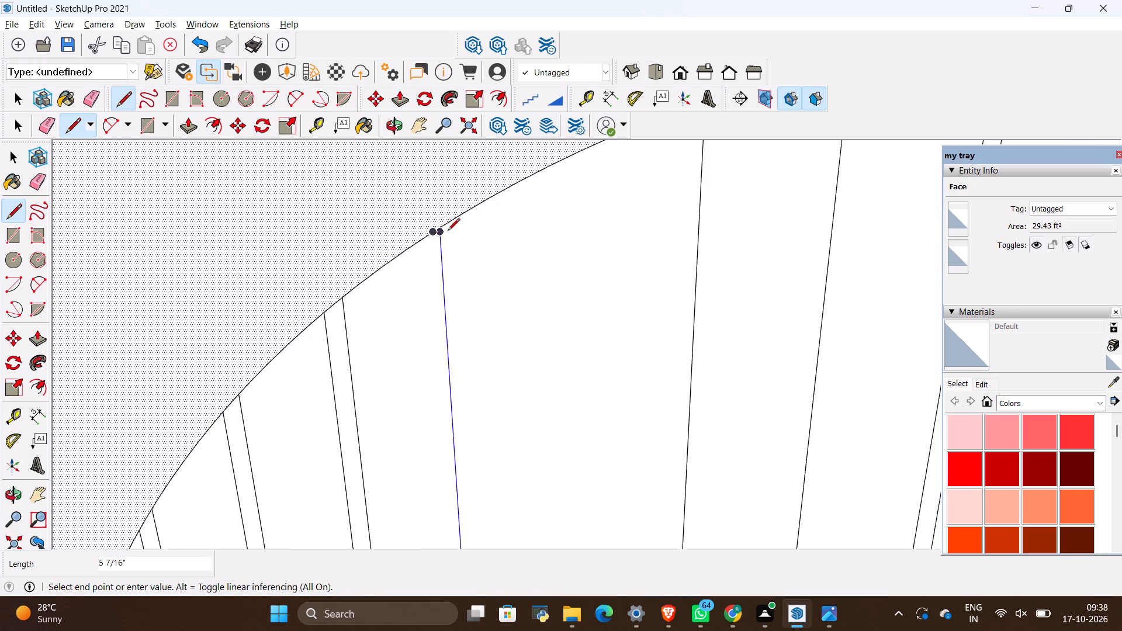
click(446, 224)
scroll(362, 212, down, 4)
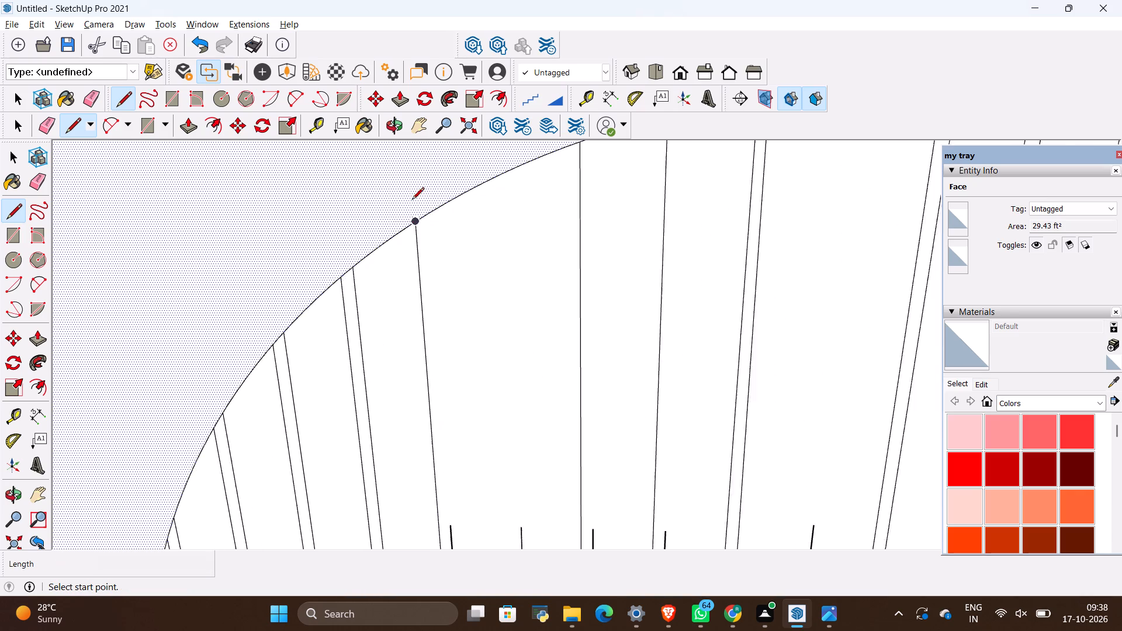
scroll(412, 200, down, 6)
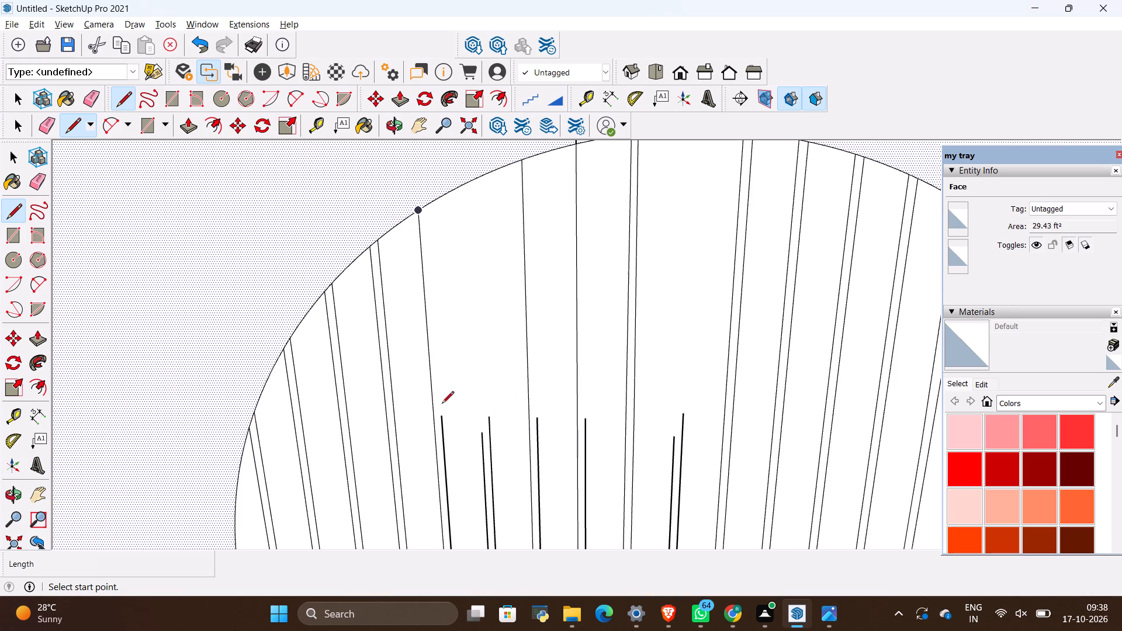
key(l)
click(442, 418)
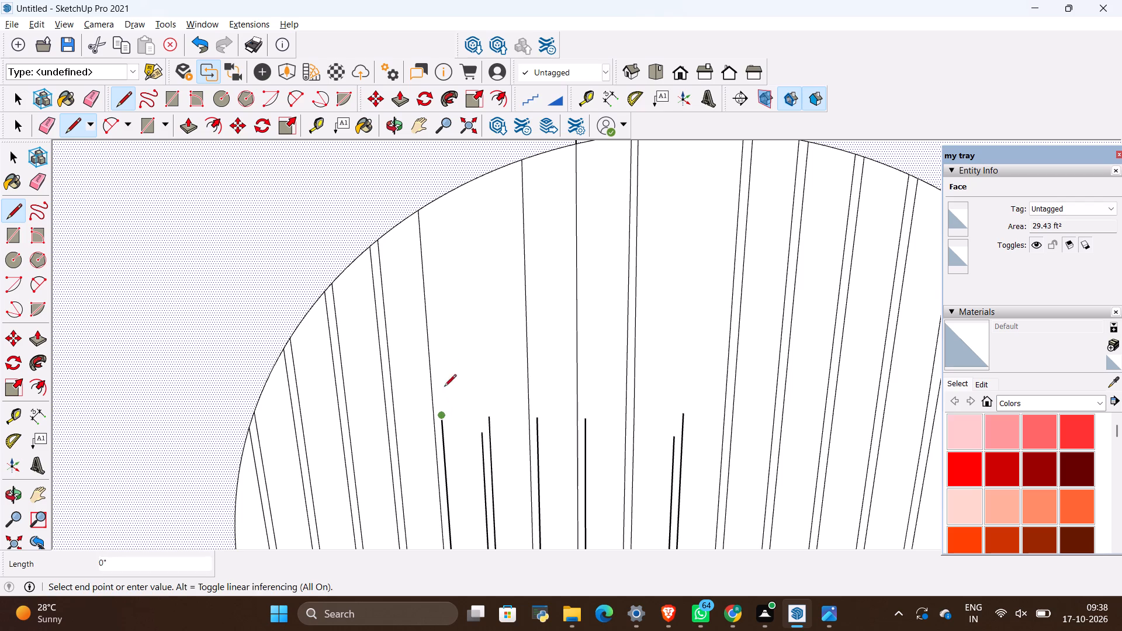
click(431, 206)
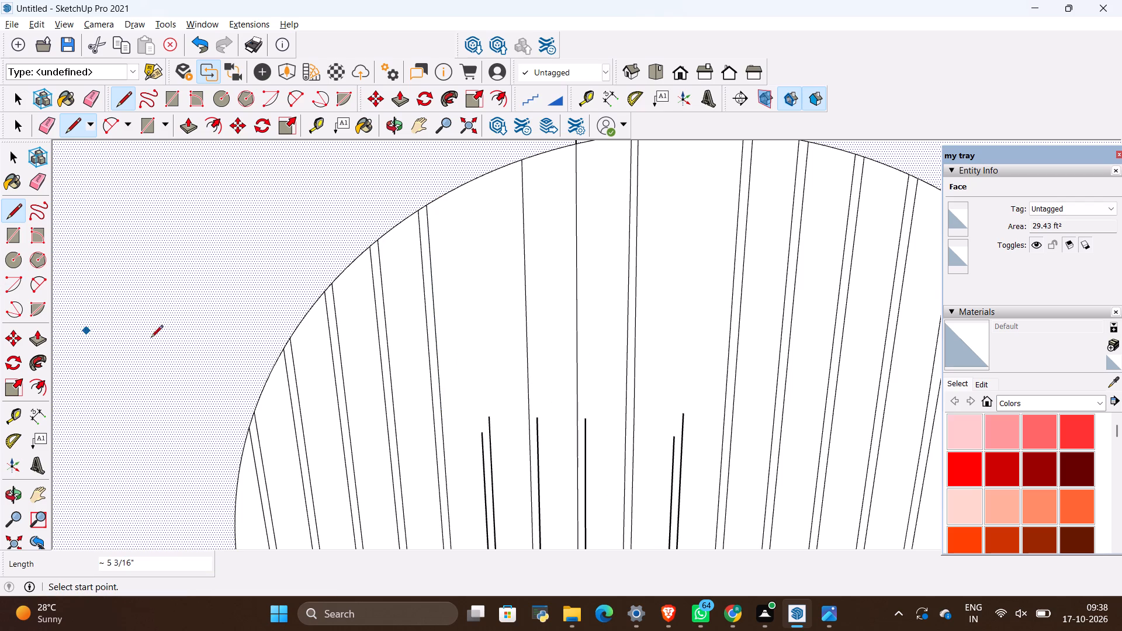
Extend both short edges of the sixth strip up to the arch with lines about 6 1/16" and 5 3/4" long.
key(l)
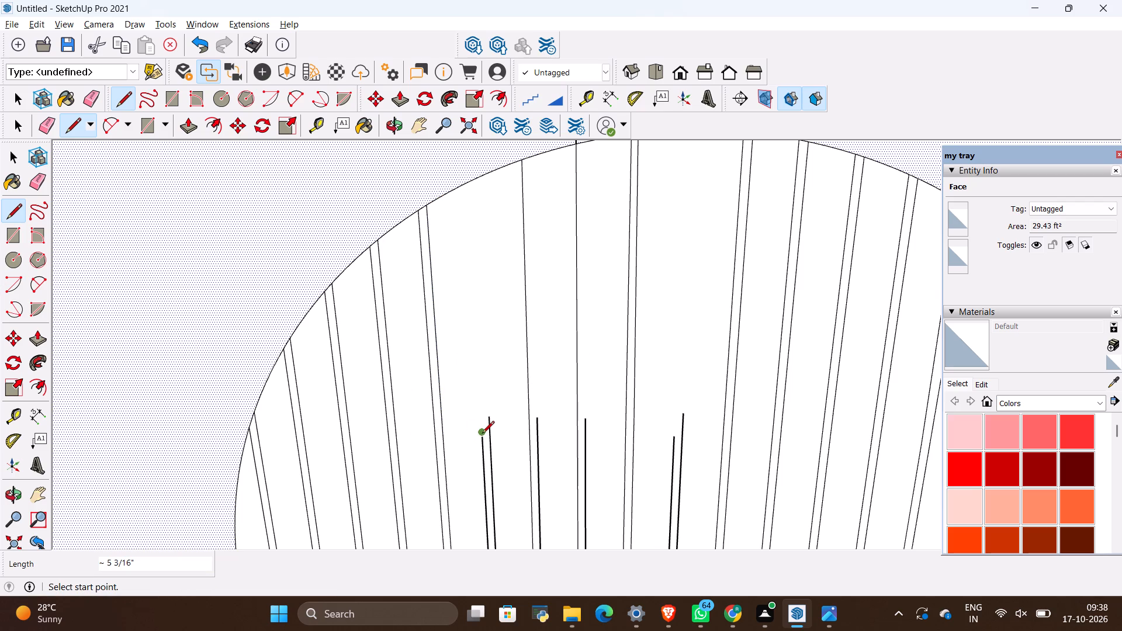
click(482, 436)
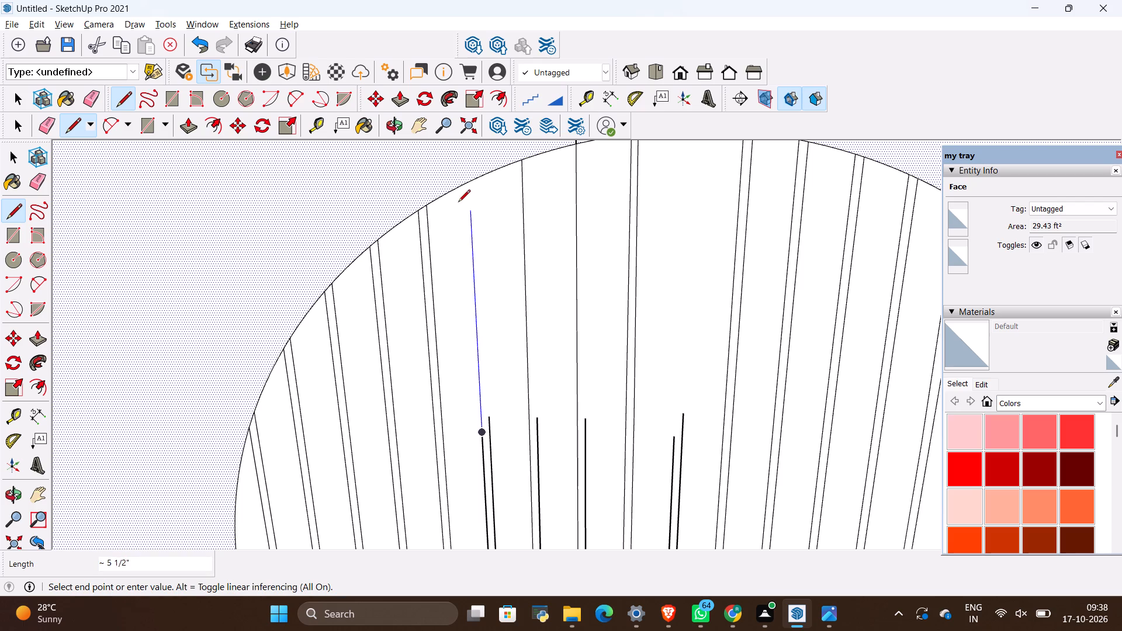
scroll(463, 178, up, 4)
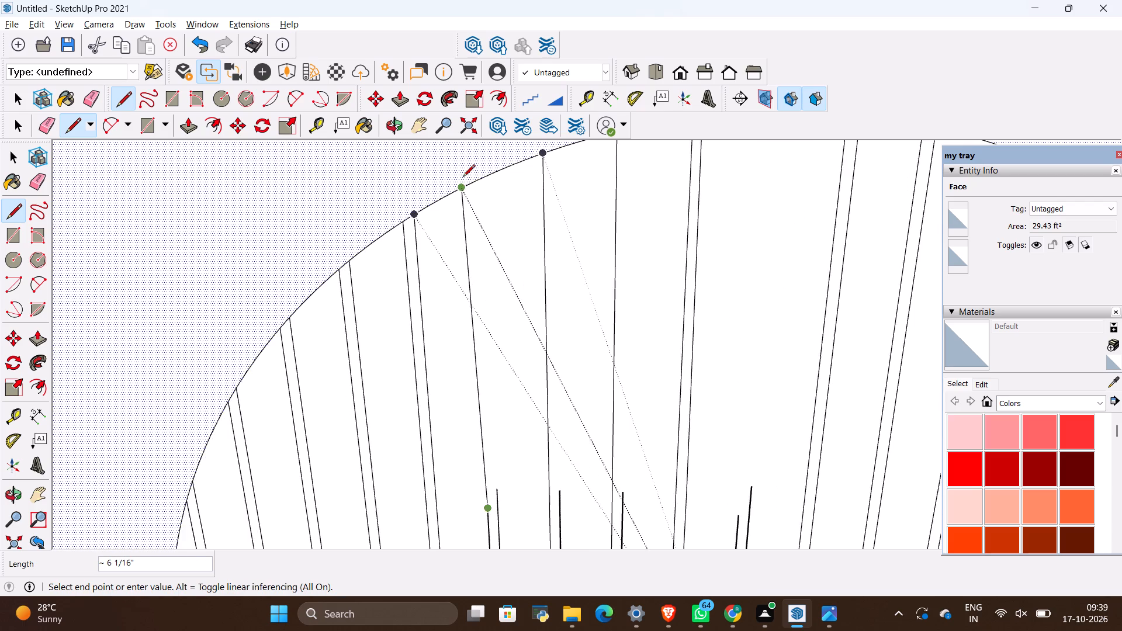
scroll(463, 178, up, 1)
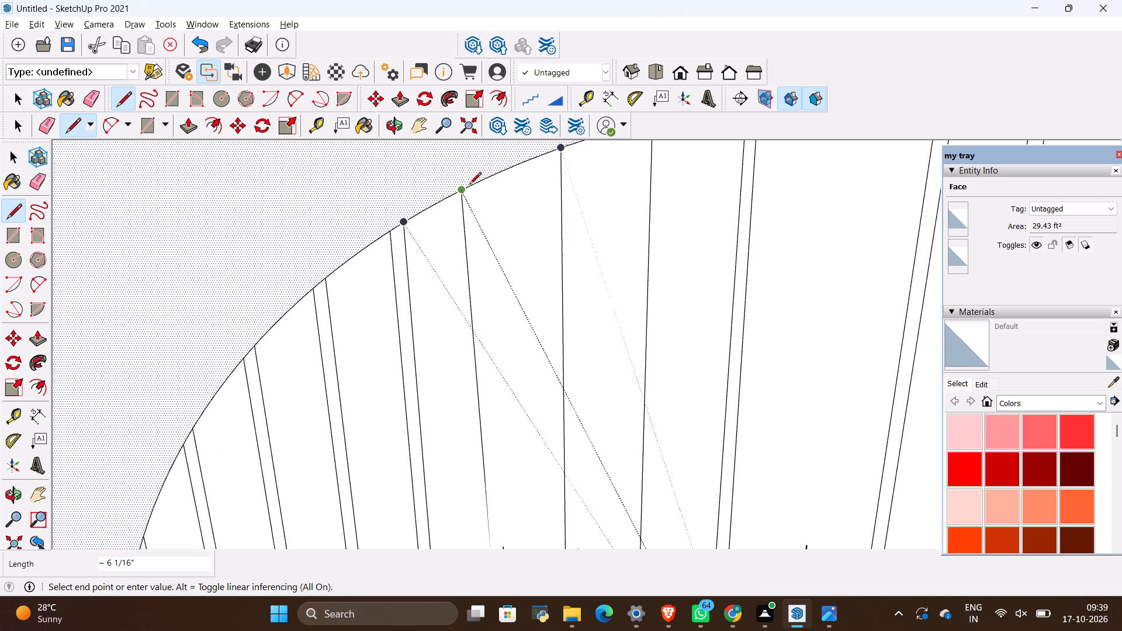
click(472, 185)
scroll(371, 210, down, 5)
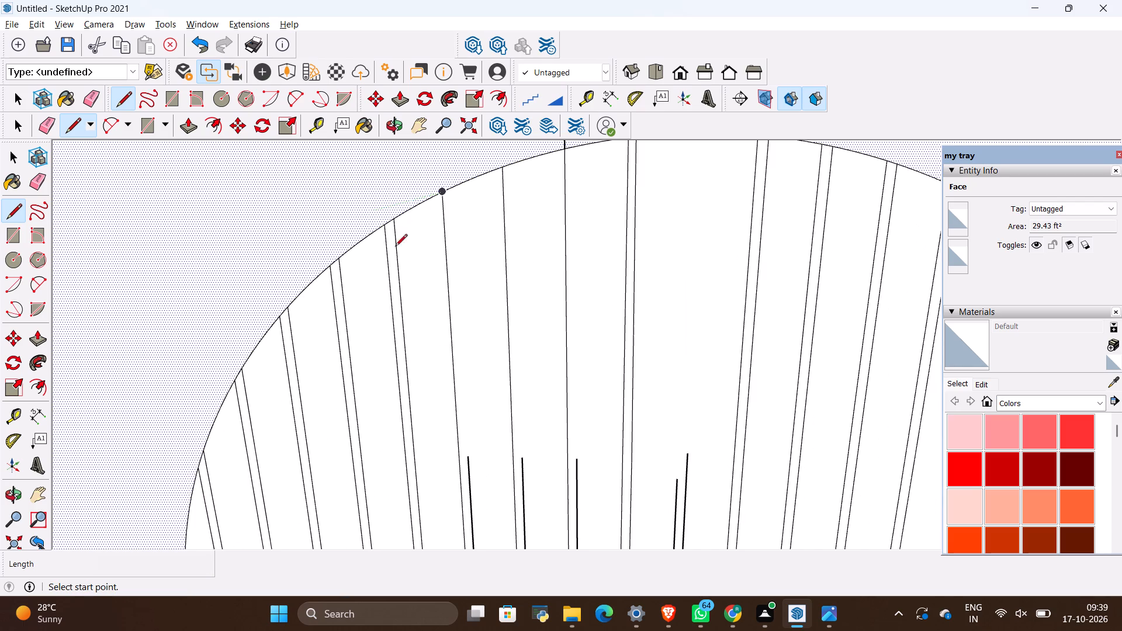
key(l)
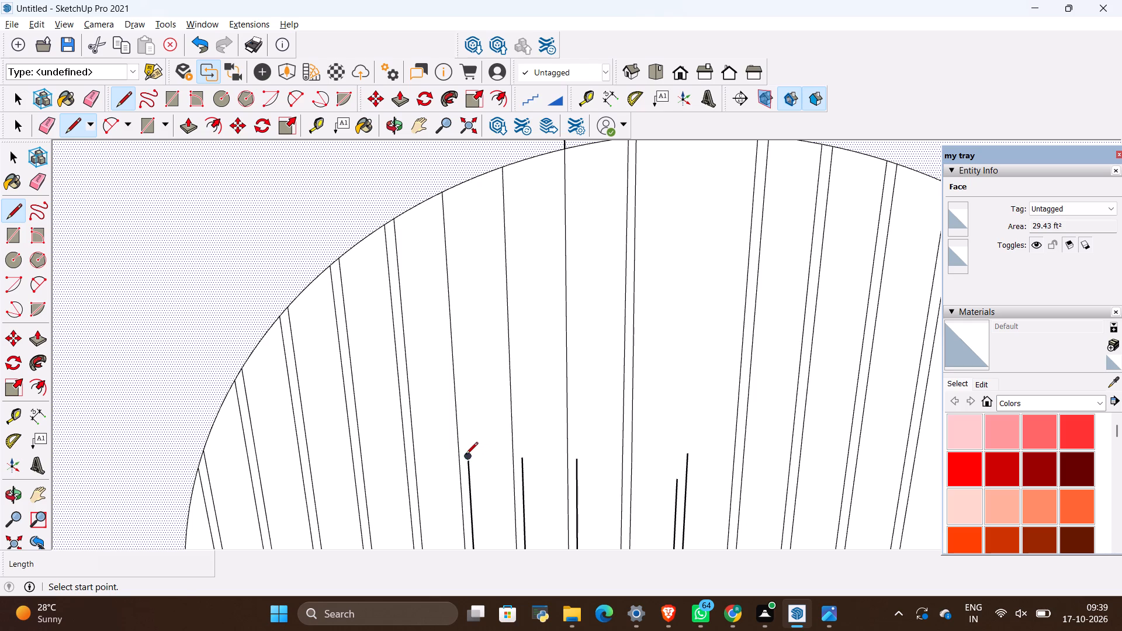
click(466, 457)
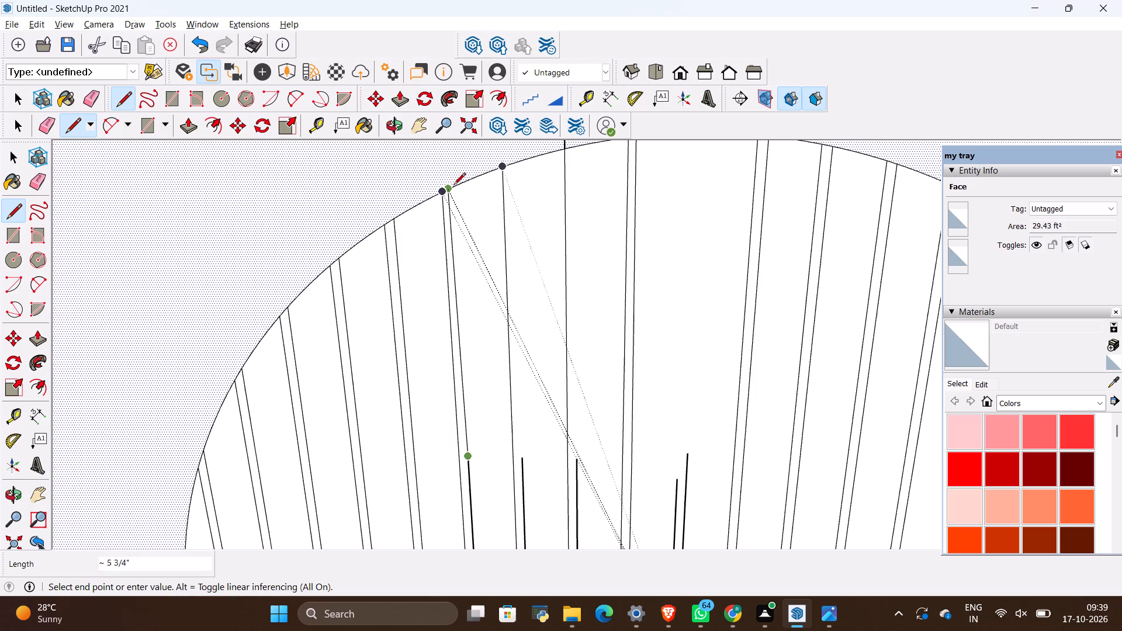
scroll(453, 186, up, 4)
click(455, 183)
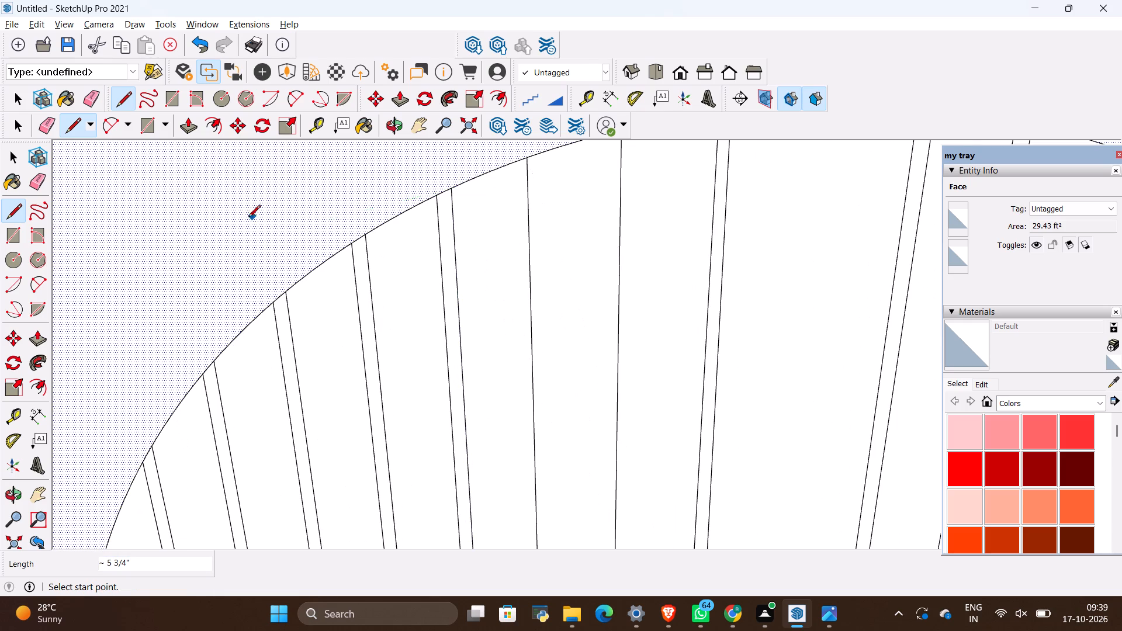
Extend the seventh strip's remaining short edge up to the arch with a line about 6 3/16" long.
scroll(248, 219, down, 5)
click(459, 463)
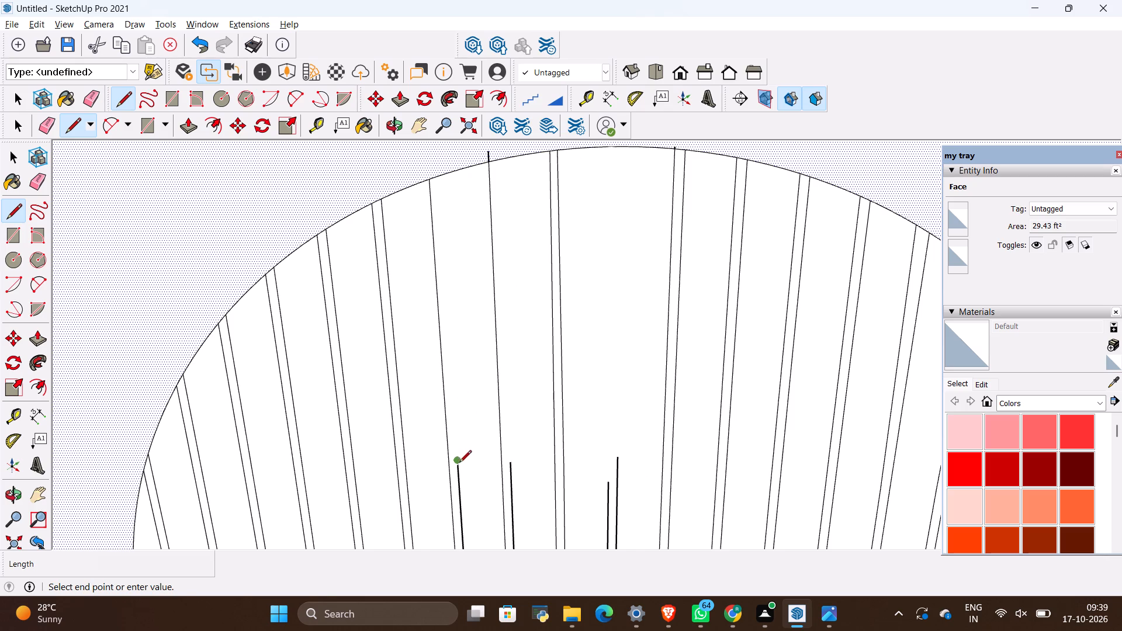
scroll(438, 175, up, 4)
click(440, 175)
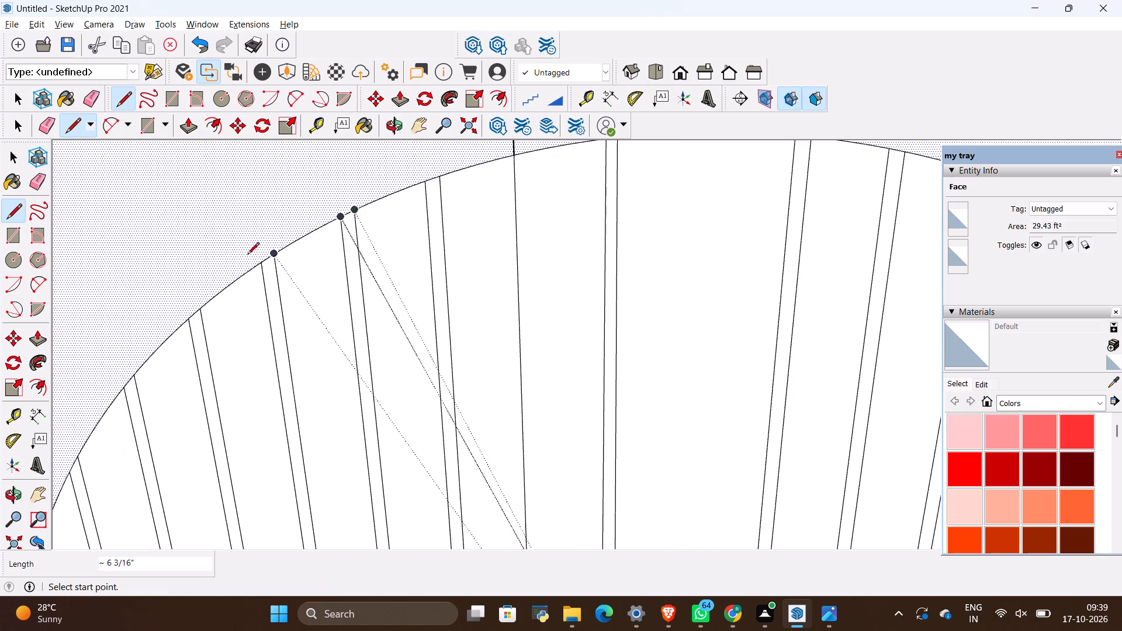
Erase the stub of the eighth strip's edge that projects above the arch.
scroll(251, 255, down, 6)
scroll(399, 161, up, 4)
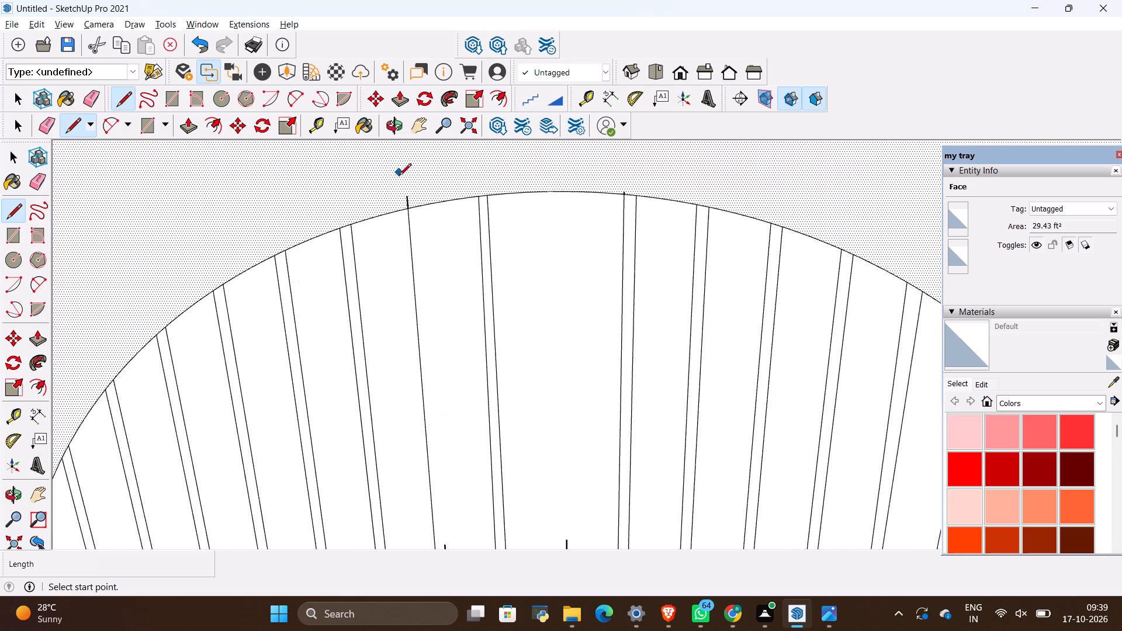
scroll(399, 176, up, 7)
key(e)
drag(420, 221, 405, 226)
scroll(398, 196, down, 7)
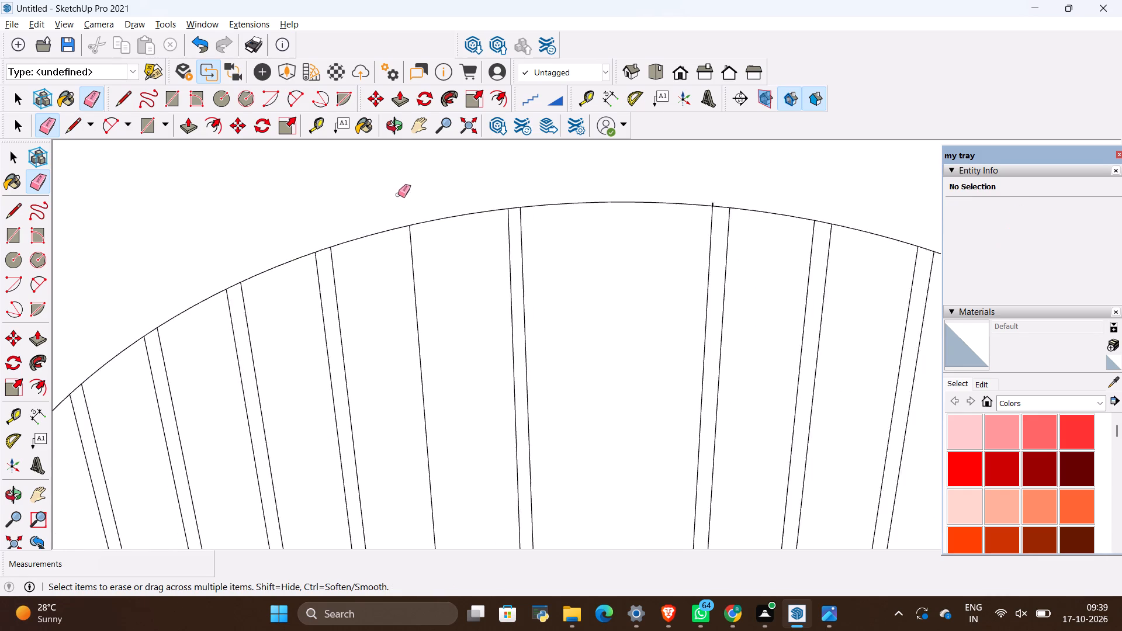
scroll(398, 195, down, 2)
Extend the eighth strip's remaining short edge up to the arch with a line about 6 1/2" long.
key(t)
key(l)
scroll(422, 225, down, 3)
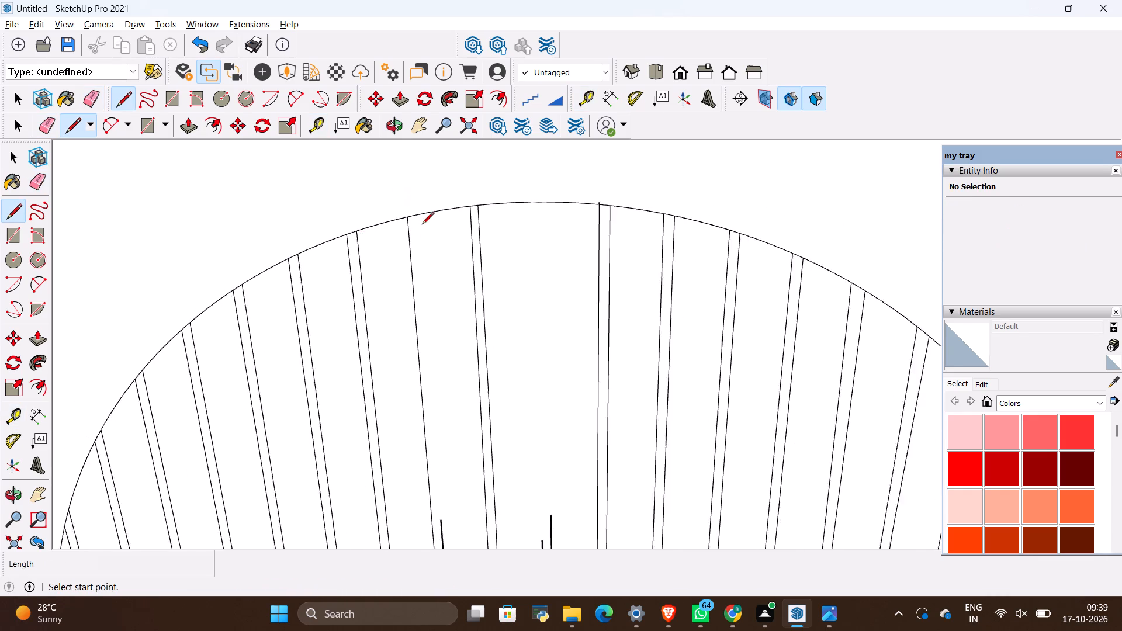
scroll(422, 225, down, 2)
click(439, 436)
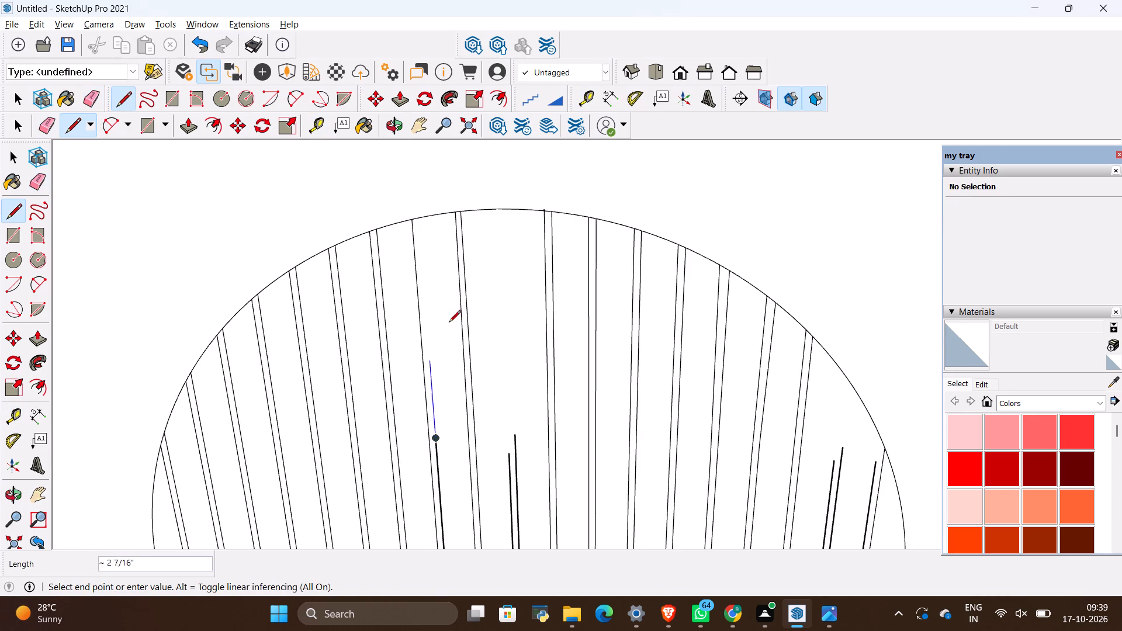
scroll(421, 220, up, 5)
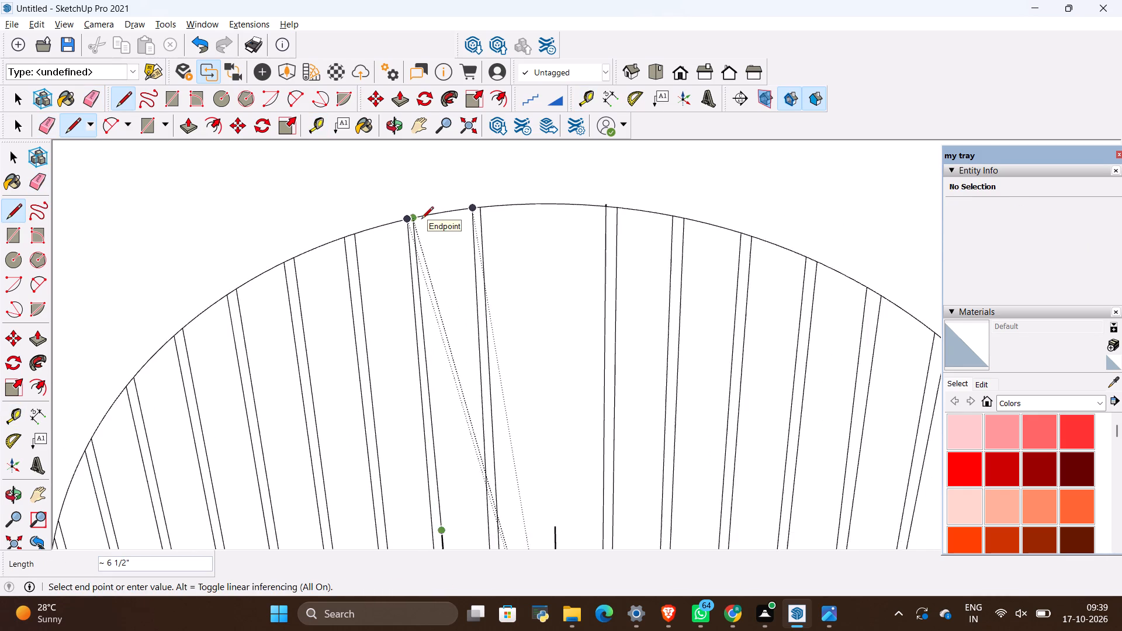
scroll(421, 220, up, 3)
click(420, 216)
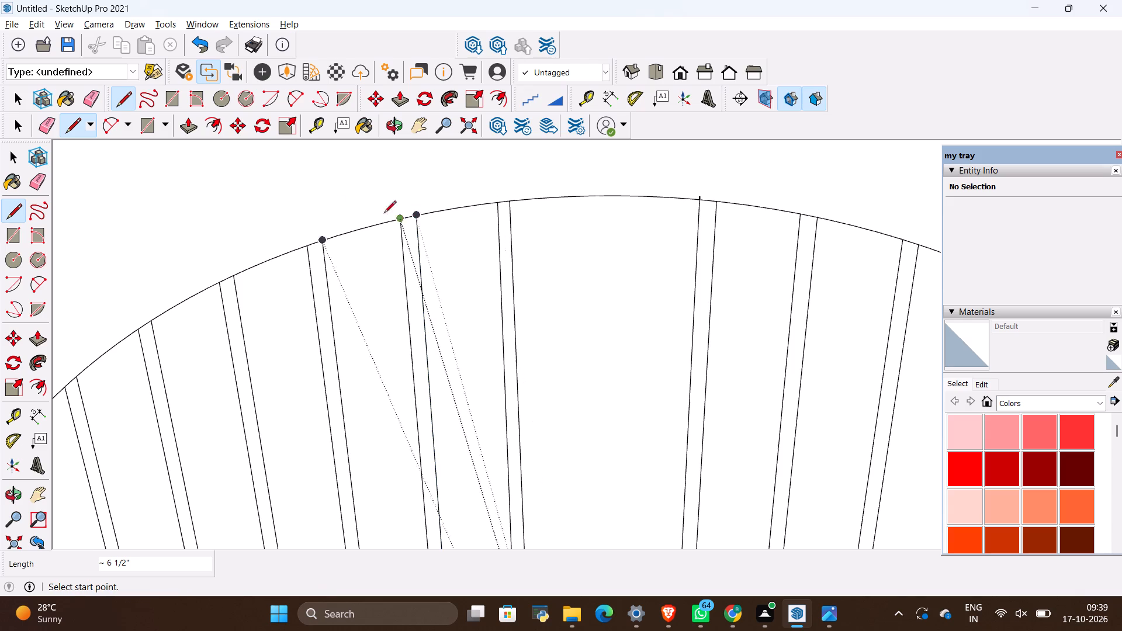
Extend both short edges of the tenth strip, near the arch's crown, up to the arch, about 6 9/16" and 7 3/16" long.
scroll(307, 210, down, 10)
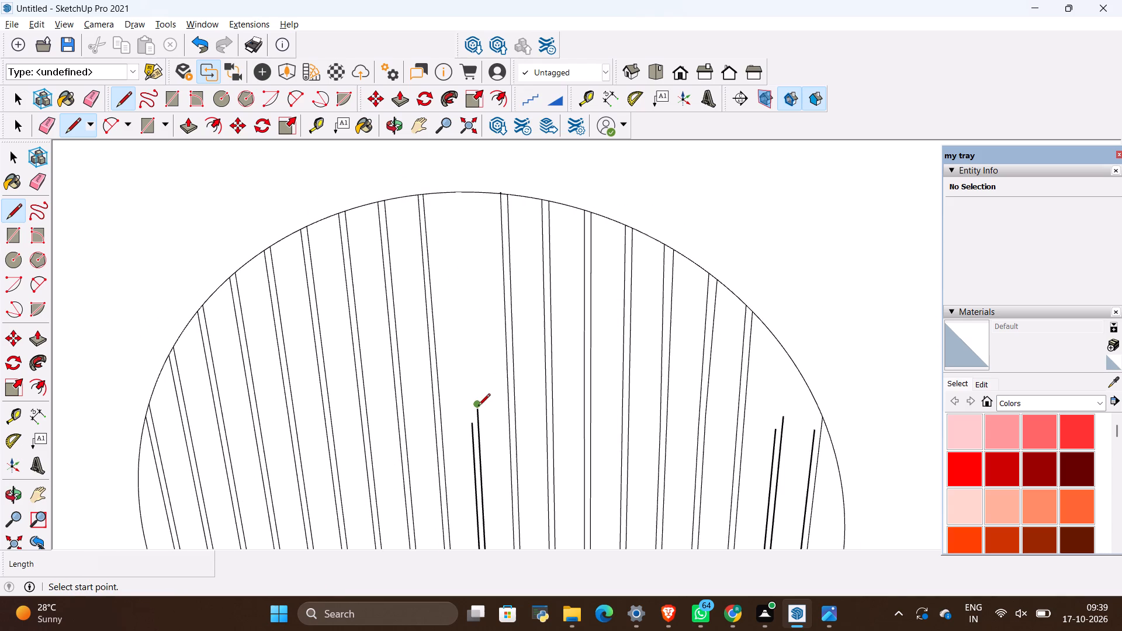
click(476, 407)
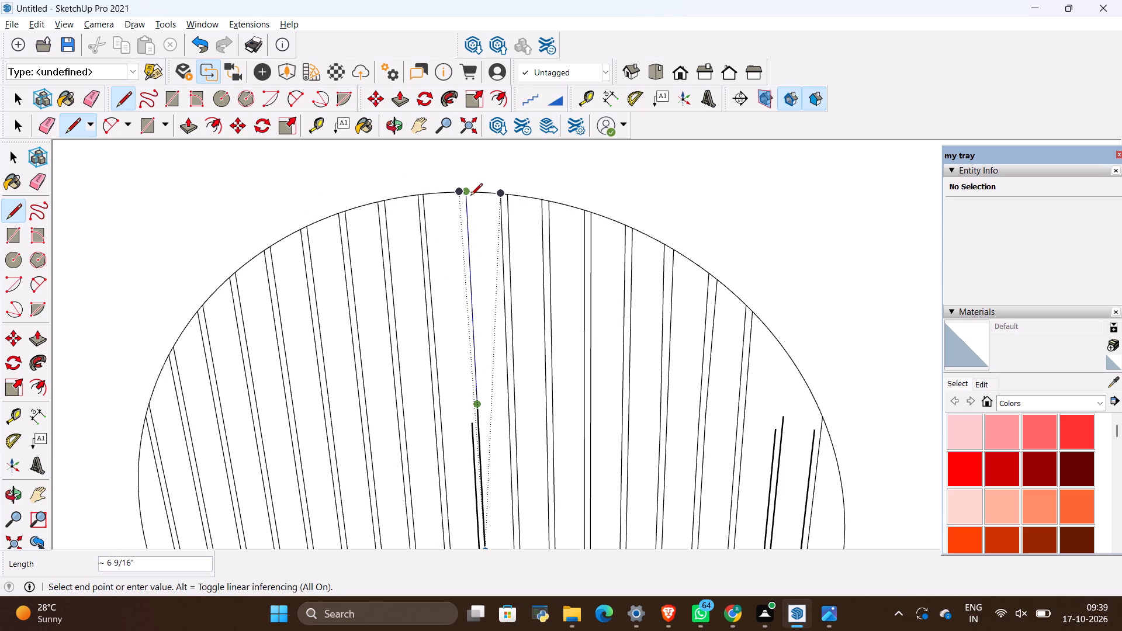
click(470, 196)
click(470, 424)
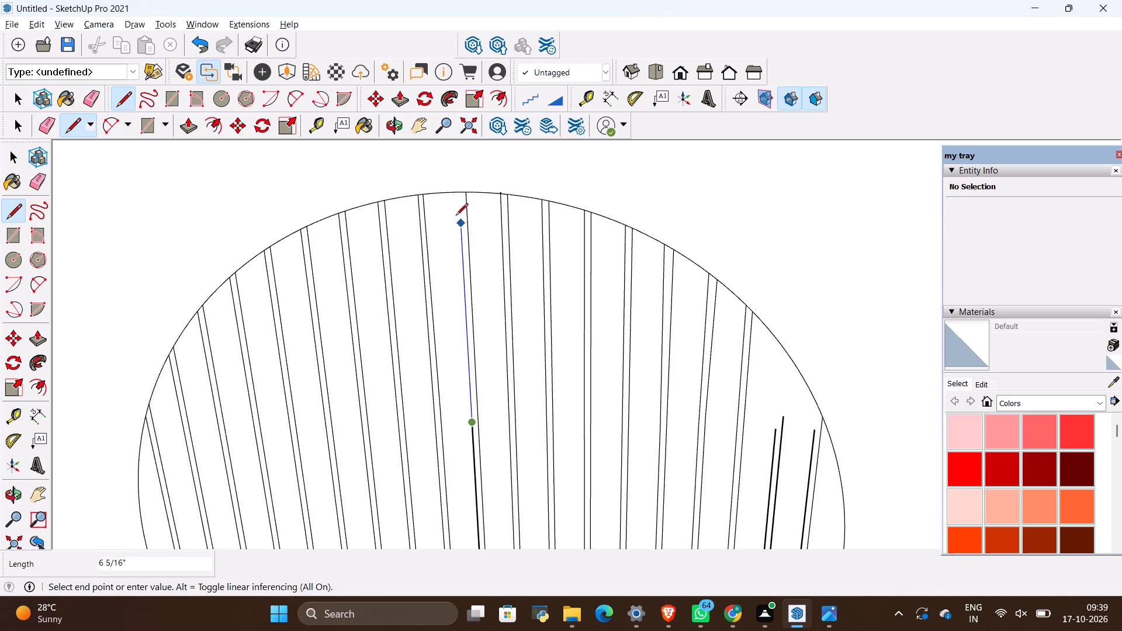
scroll(454, 208, up, 7)
click(465, 179)
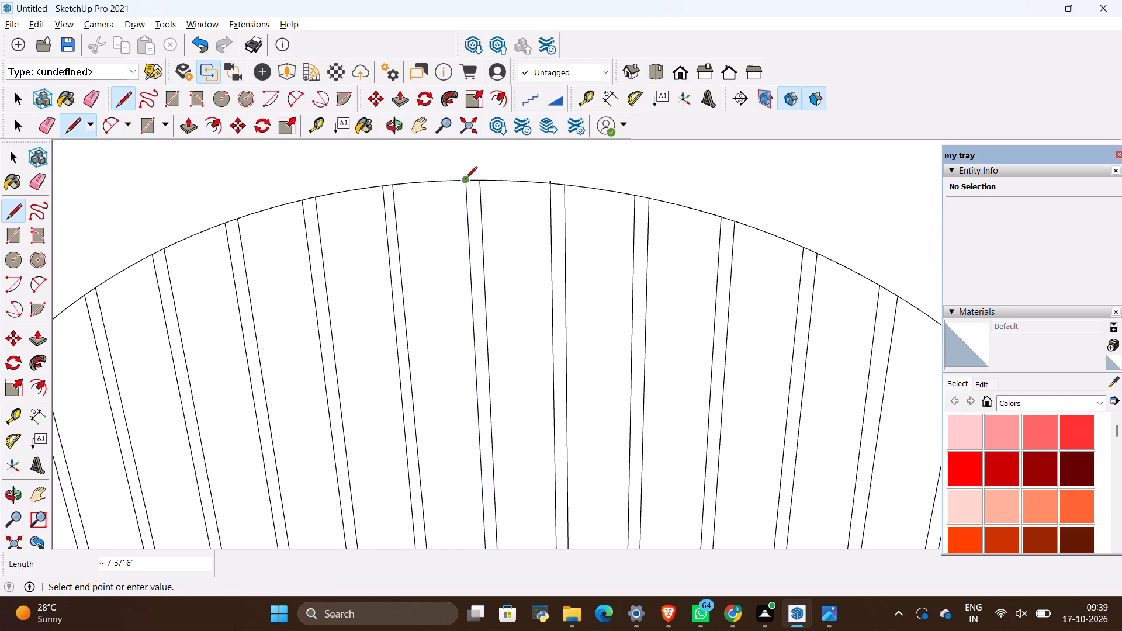
key(space)
click(438, 159)
scroll(523, 305, down, 12)
scroll(401, 224, down, 2)
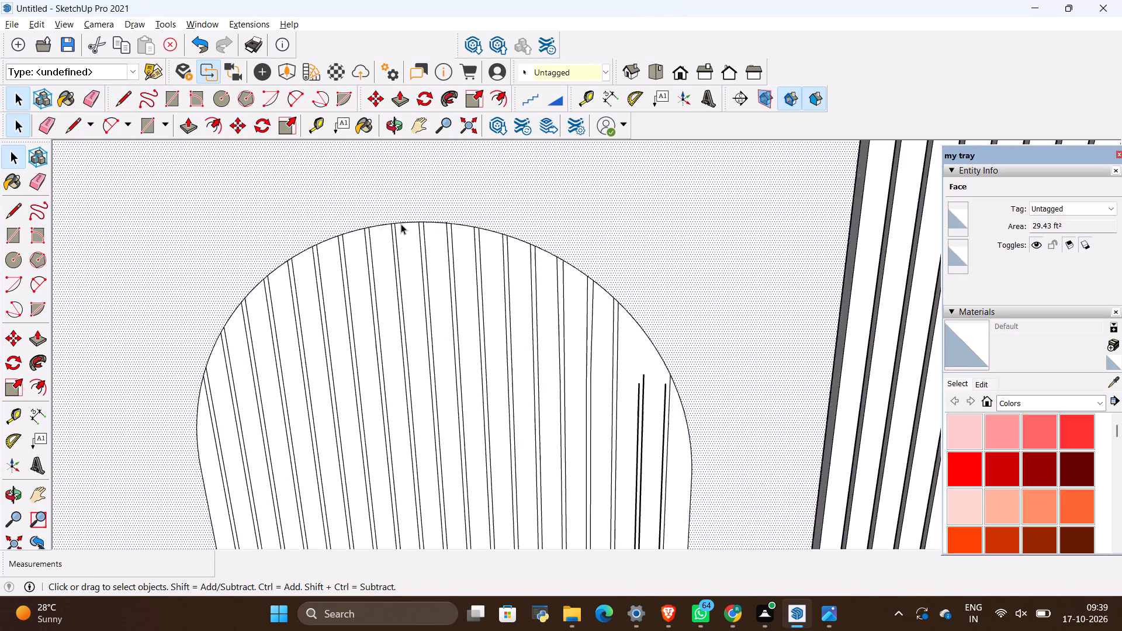
Extend both short edges of the second-to-last strip on the arch's right side up to the arch, about 2" and 2 11/16" long.
scroll(401, 224, down, 4)
scroll(614, 321, up, 4)
key(l)
scroll(547, 306, up, 4)
scroll(500, 248, up, 3)
click(526, 359)
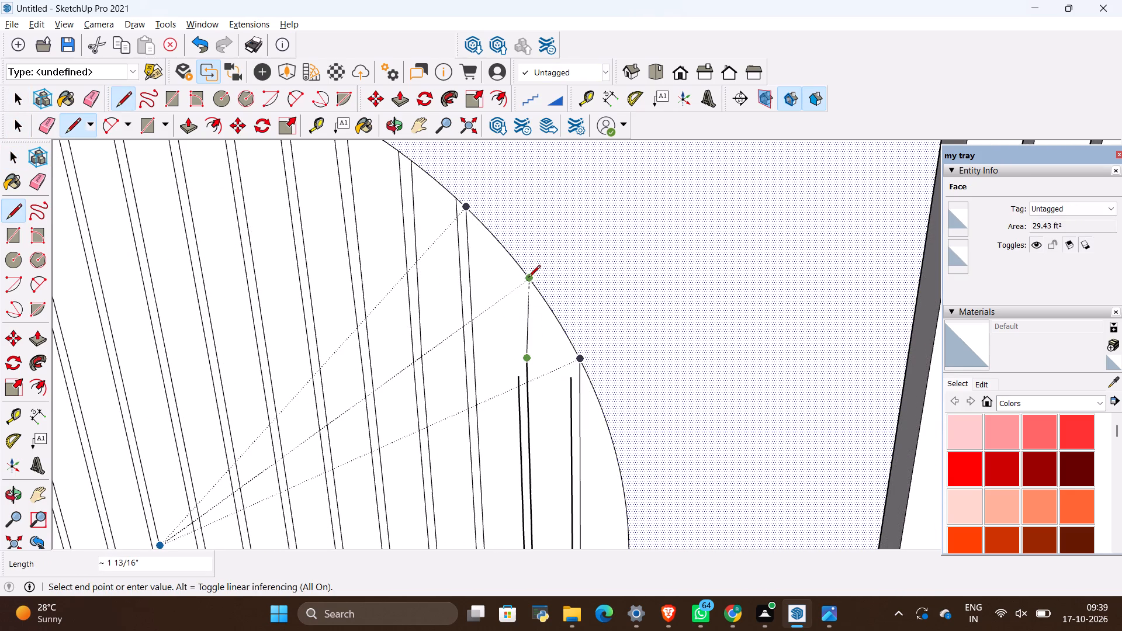
scroll(523, 273, up, 3)
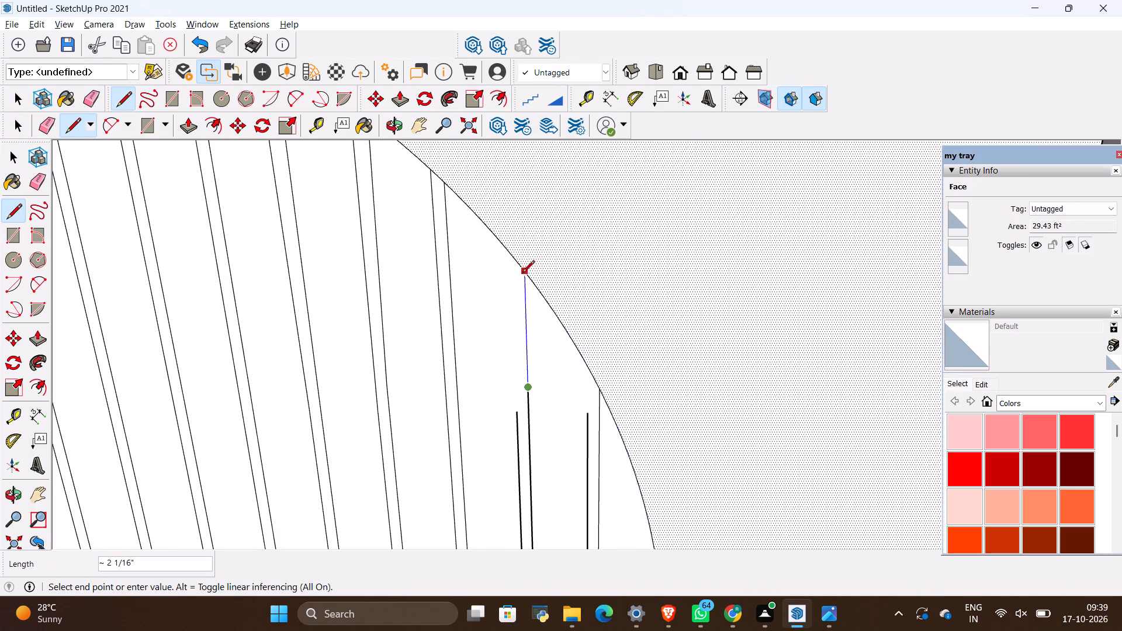
click(522, 273)
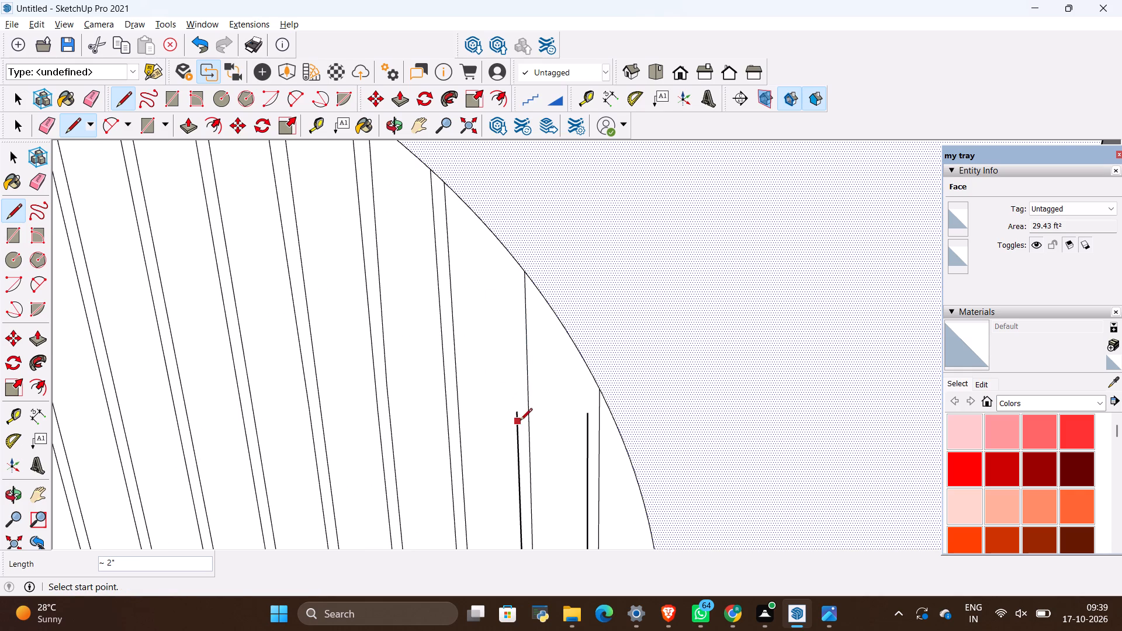
click(515, 417)
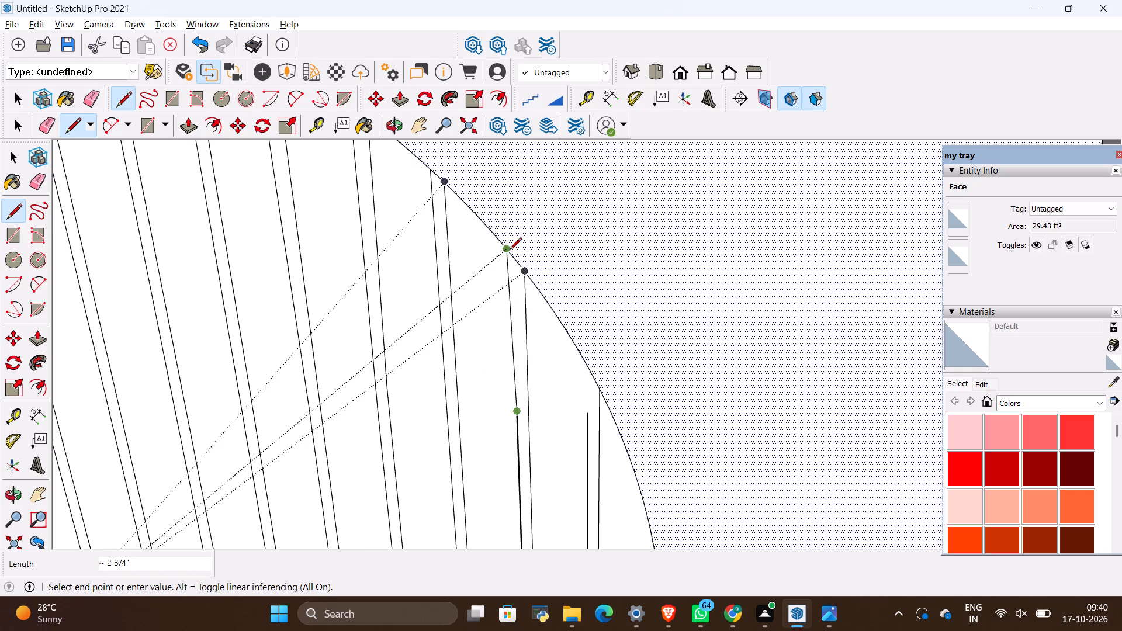
scroll(512, 259, up, 3)
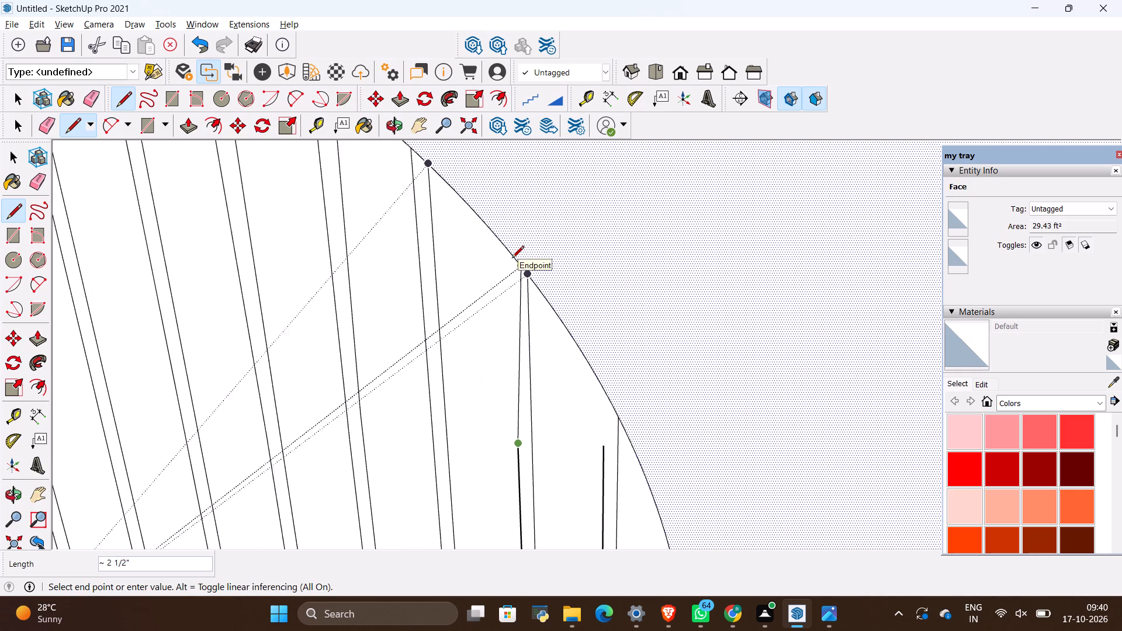
scroll(512, 259, up, 1)
click(508, 255)
Extend the last strip's remaining short edge up to the arch with a line about 13/16" long.
scroll(333, 233, down, 3)
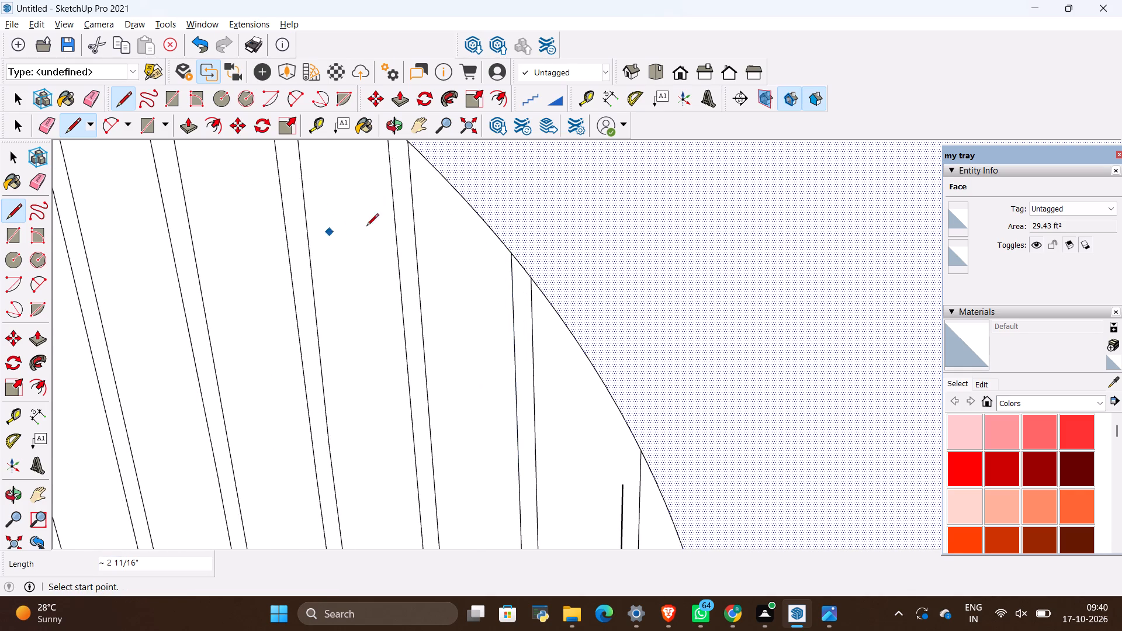
scroll(366, 227, down, 2)
click(532, 405)
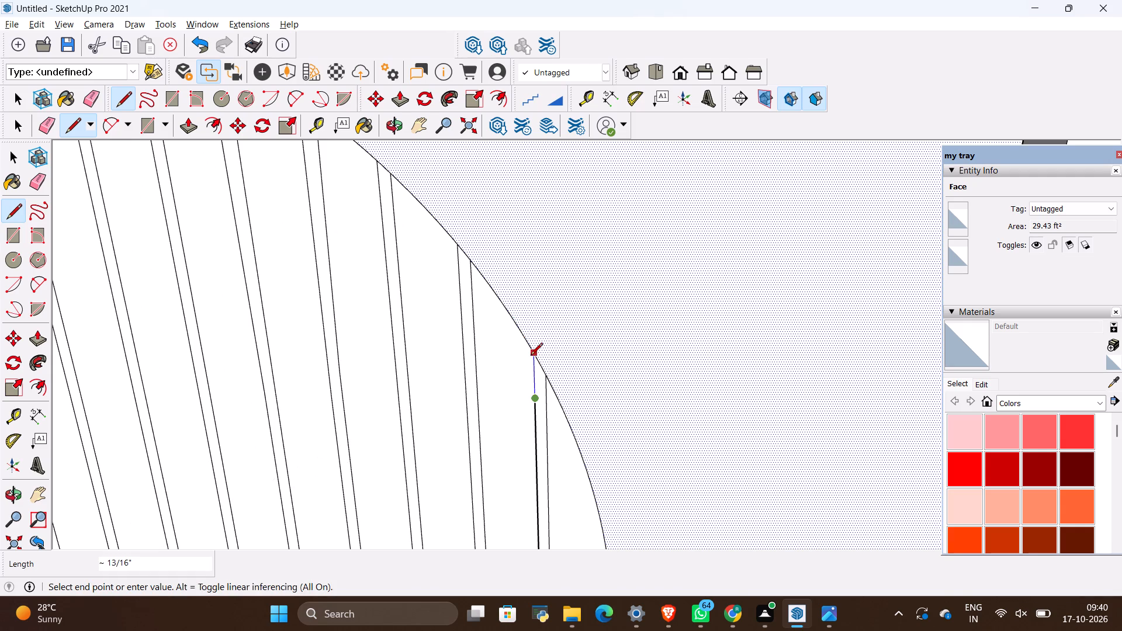
click(531, 356)
key(space)
click(493, 354)
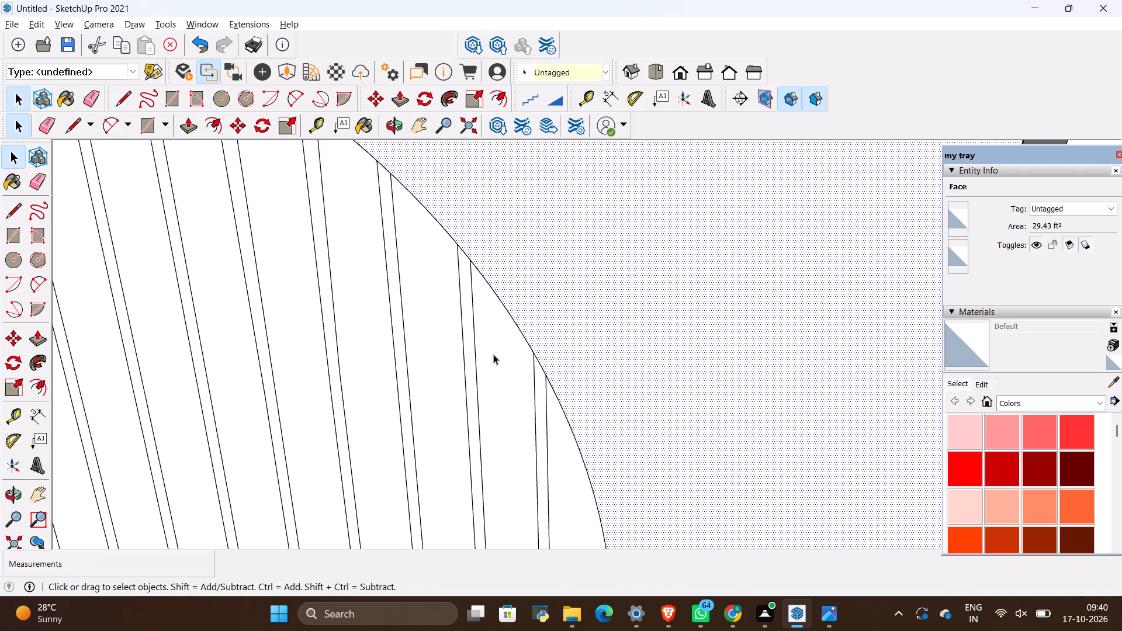
Copy the whole striped arch 8' along the wall onto the plain arch outline beyond the slatted panel, using its bottom corner as base point.
scroll(541, 300, down, 2)
scroll(541, 300, up, 1)
scroll(541, 300, down, 15)
scroll(575, 296, down, 11)
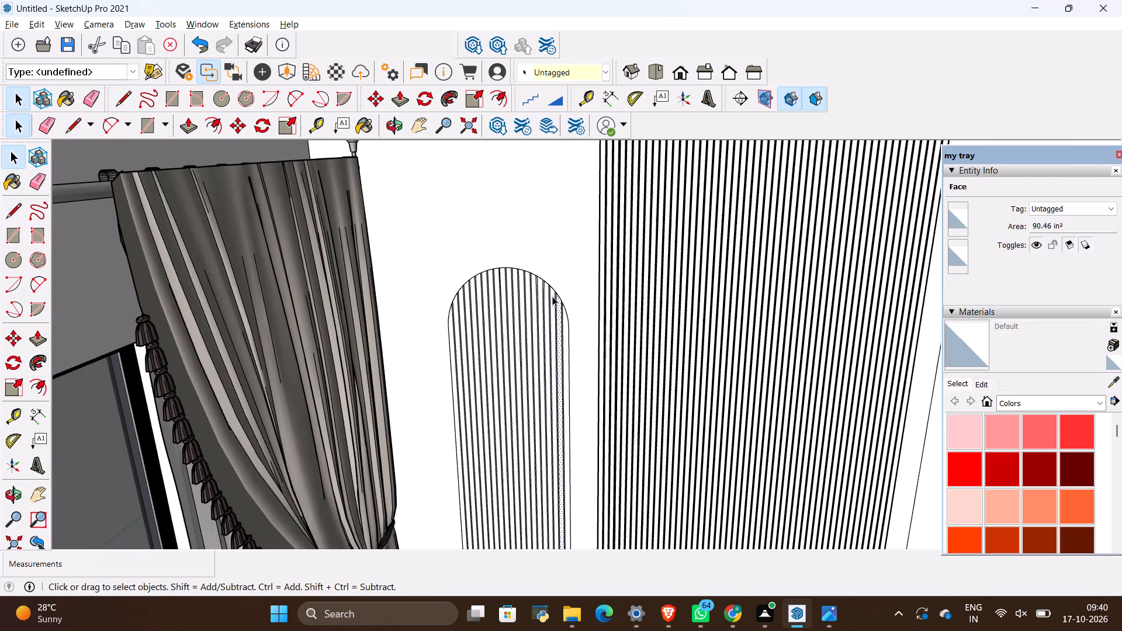
key(space)
click(404, 269)
scroll(586, 303, up, 15)
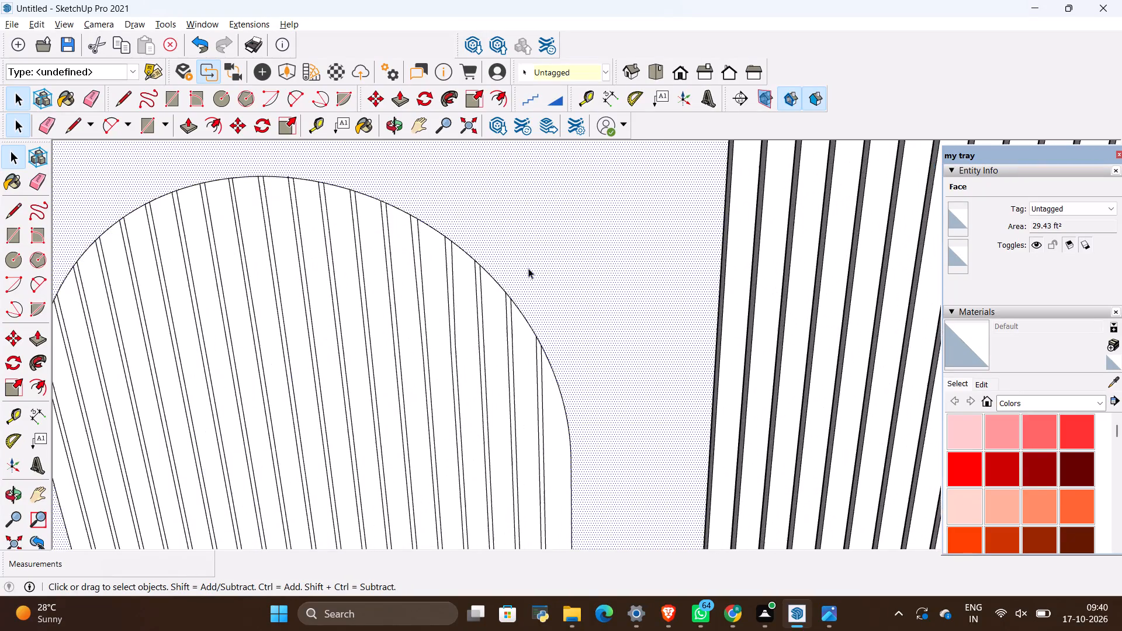
scroll(563, 330, up, 4)
scroll(534, 341, down, 18)
scroll(421, 256, down, 11)
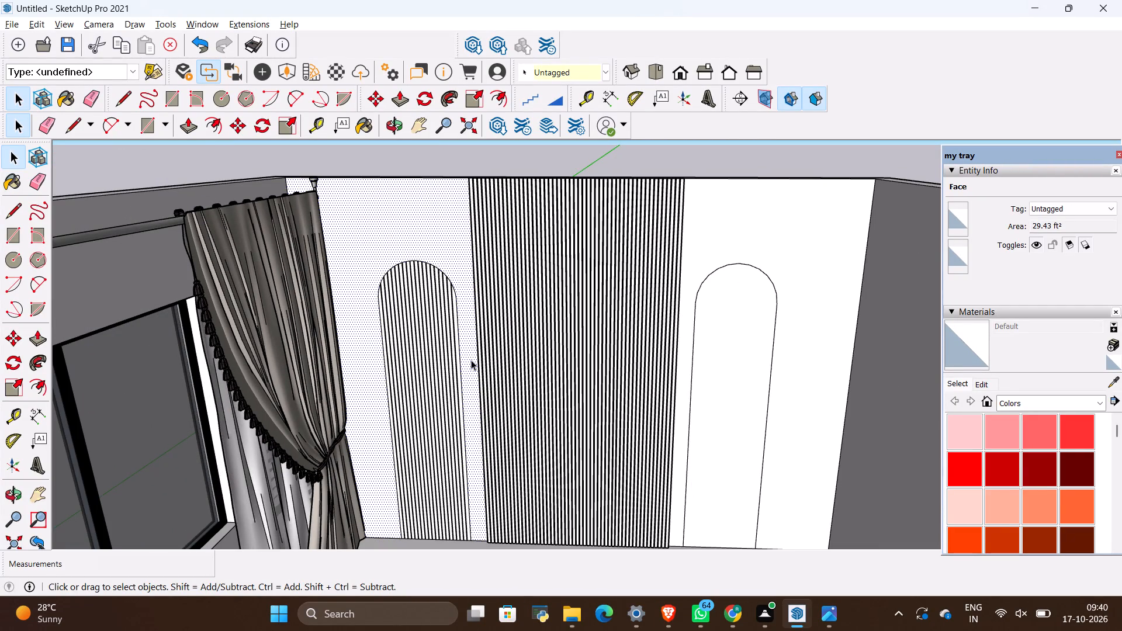
drag(471, 360, 361, 256)
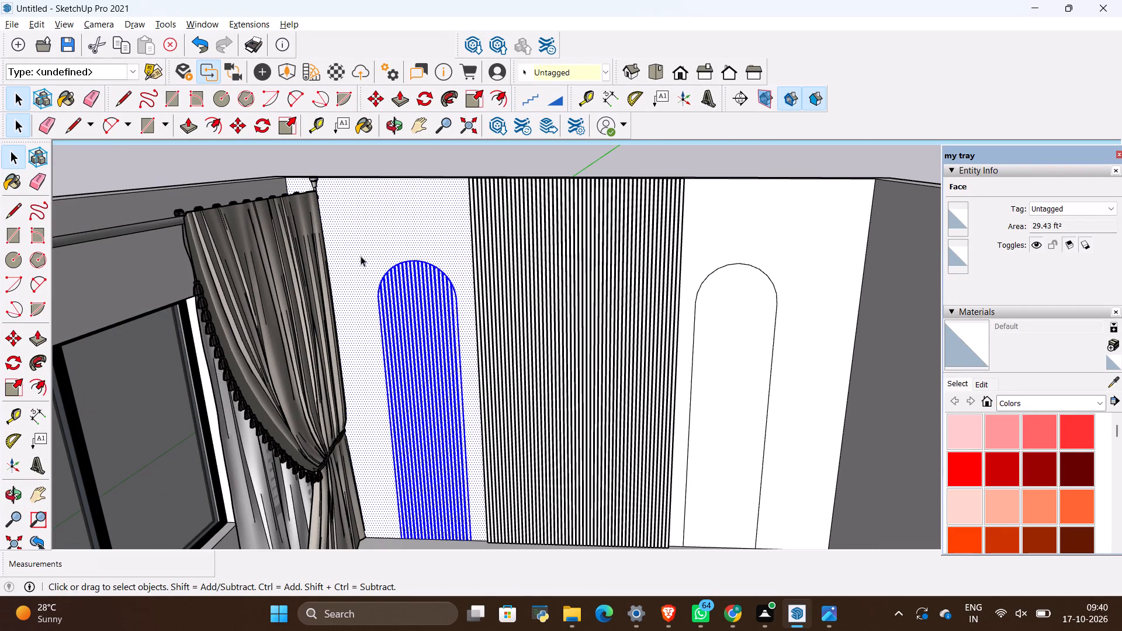
scroll(369, 245, up, 4)
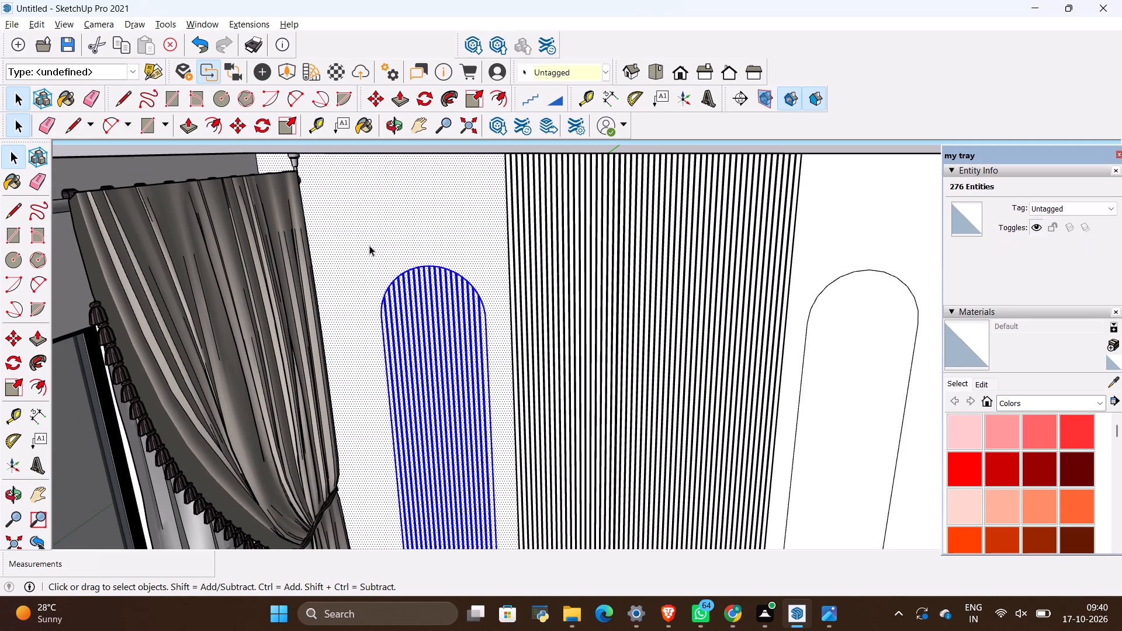
scroll(369, 245, down, 10)
scroll(424, 399, up, 5)
scroll(457, 445, up, 4)
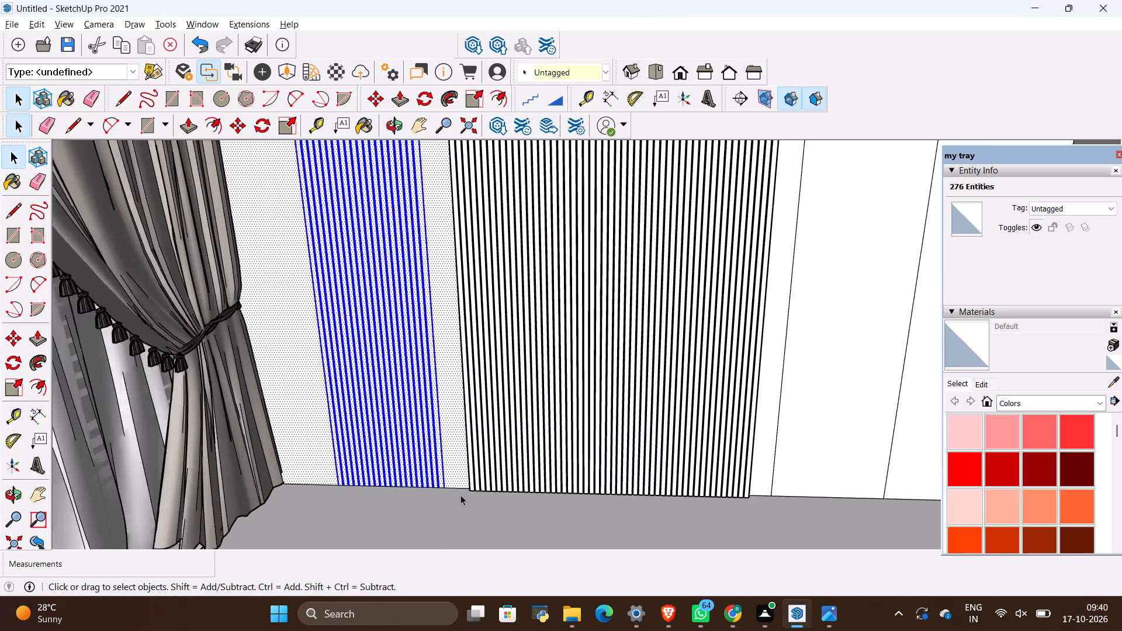
scroll(441, 522, up, 5)
key(m)
scroll(431, 477, up, 8)
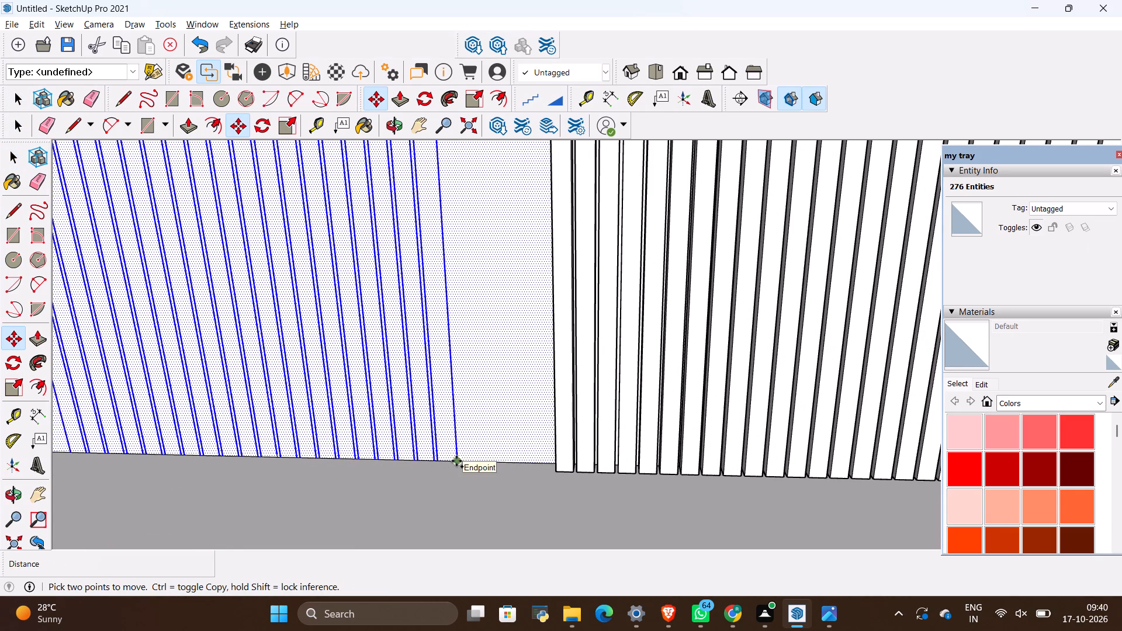
ctrl+click(456, 461)
scroll(329, 447, down, 5)
scroll(371, 367, down, 3)
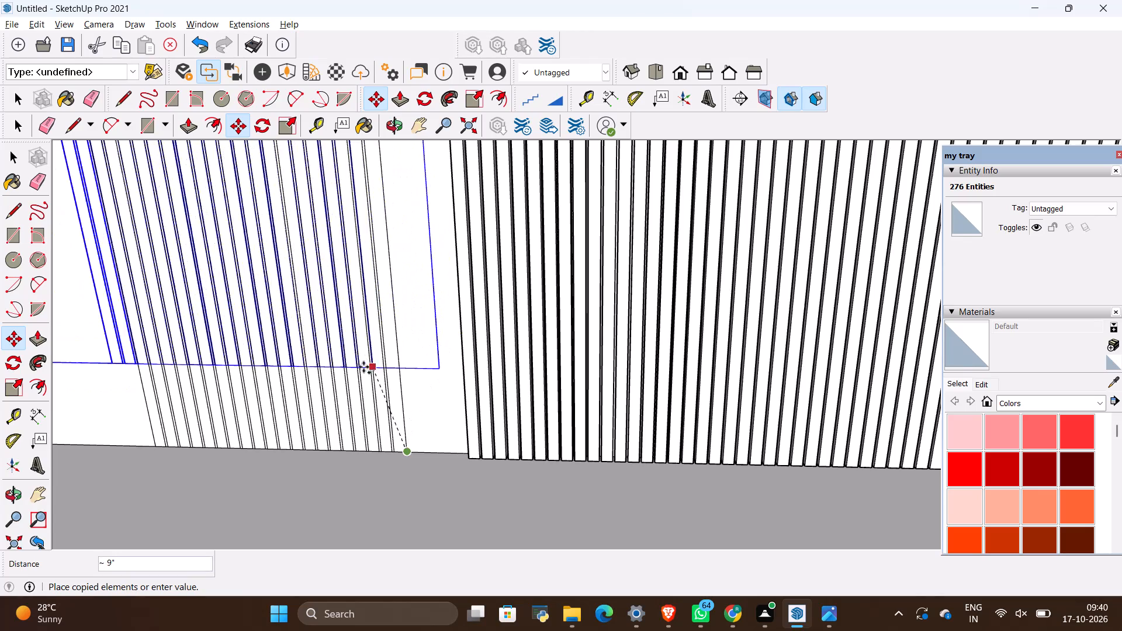
scroll(363, 367, down, 9)
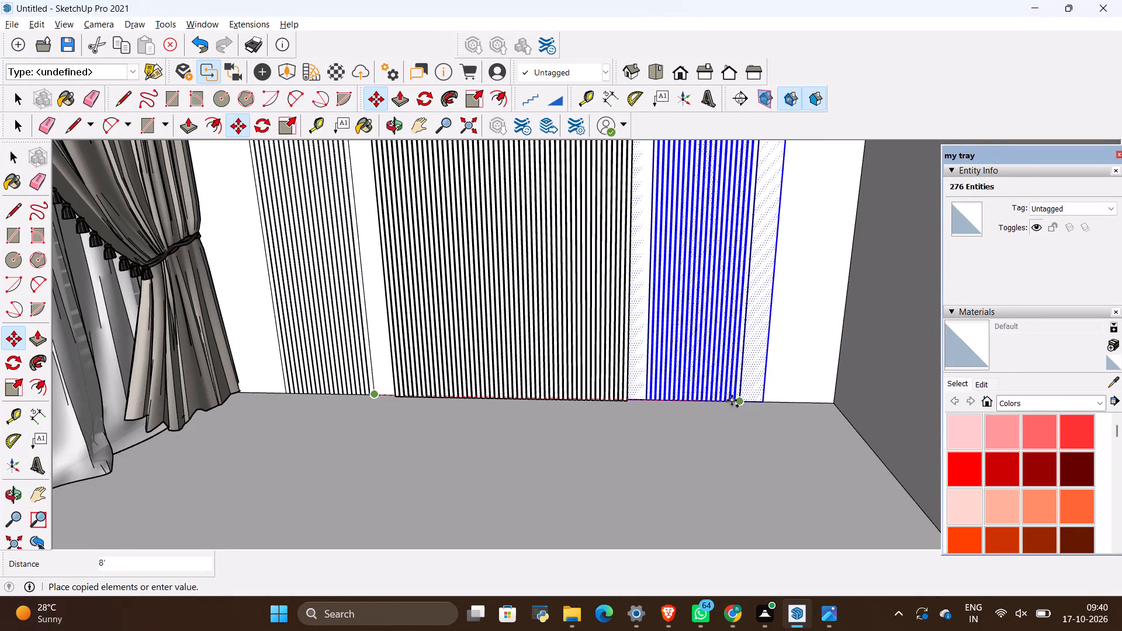
scroll(737, 399, up, 20)
scroll(737, 399, up, 2)
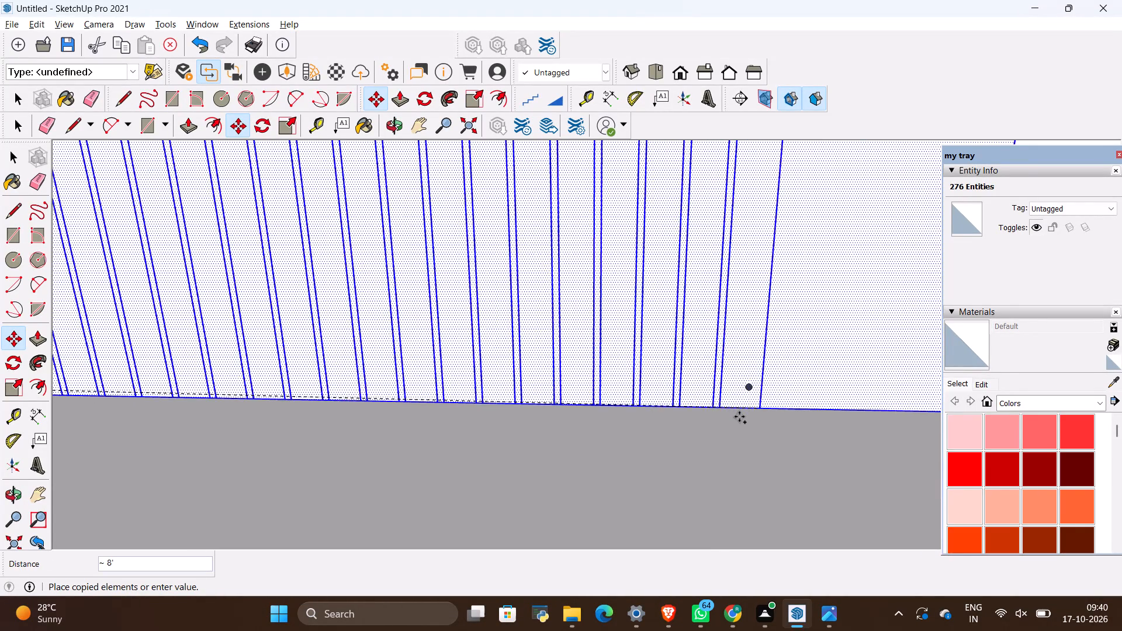
scroll(739, 417, up, 4)
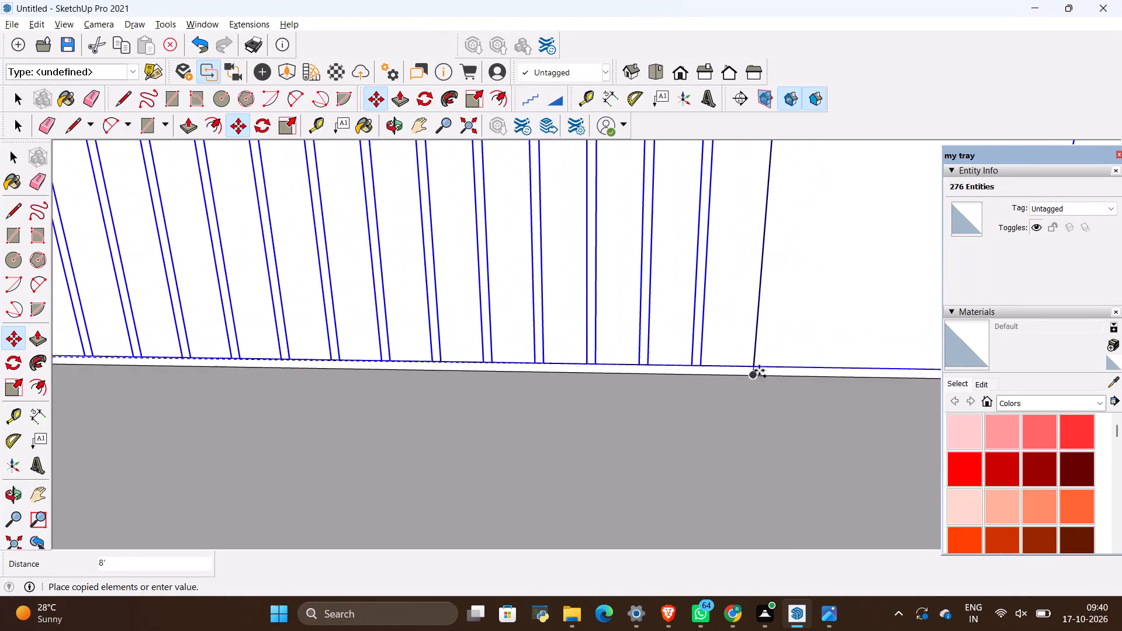
click(758, 375)
key(space)
click(743, 422)
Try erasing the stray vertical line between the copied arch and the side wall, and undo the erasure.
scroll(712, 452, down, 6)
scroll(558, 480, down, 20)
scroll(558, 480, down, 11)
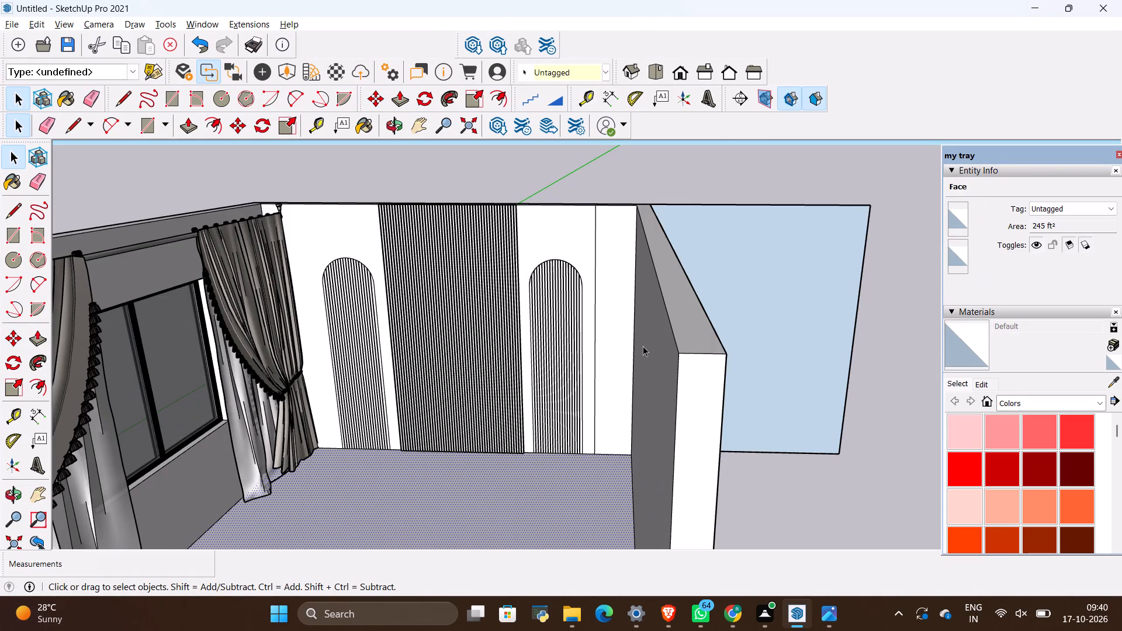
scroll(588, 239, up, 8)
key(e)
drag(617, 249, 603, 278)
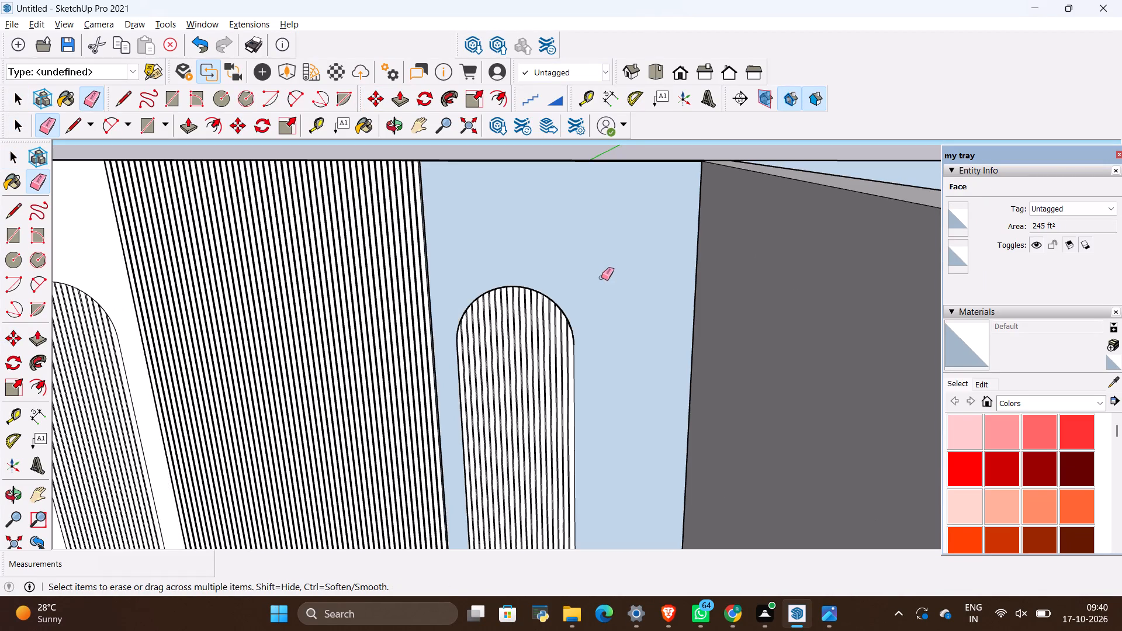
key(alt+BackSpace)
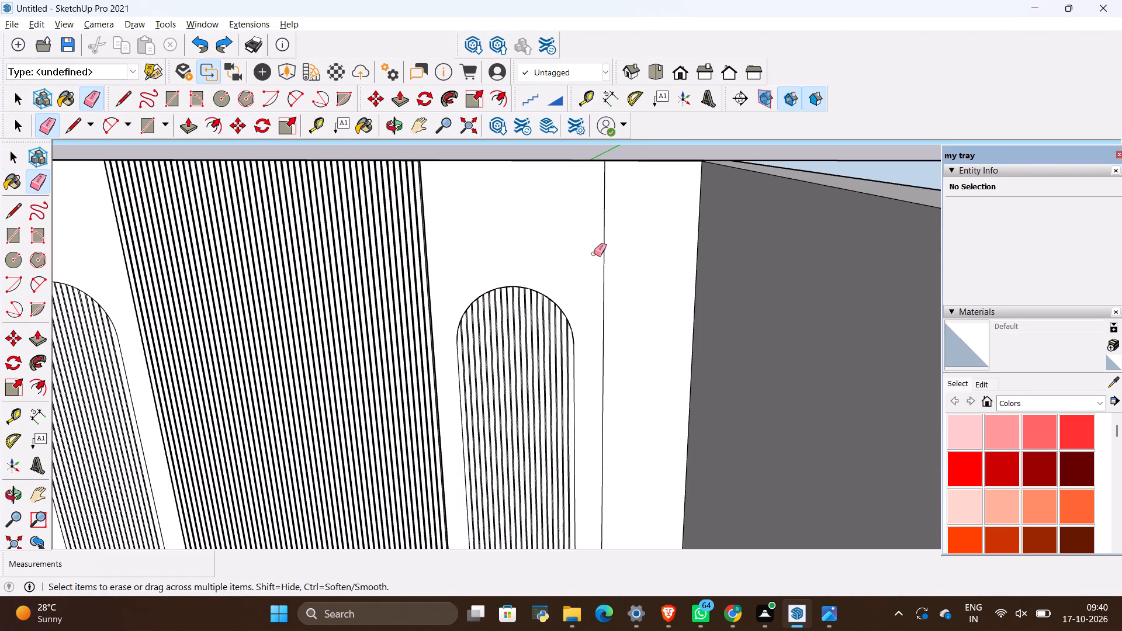
Erase the stray vertical line on the wall between the copied arch and the side wall.
key(e)
drag(604, 238, 612, 238)
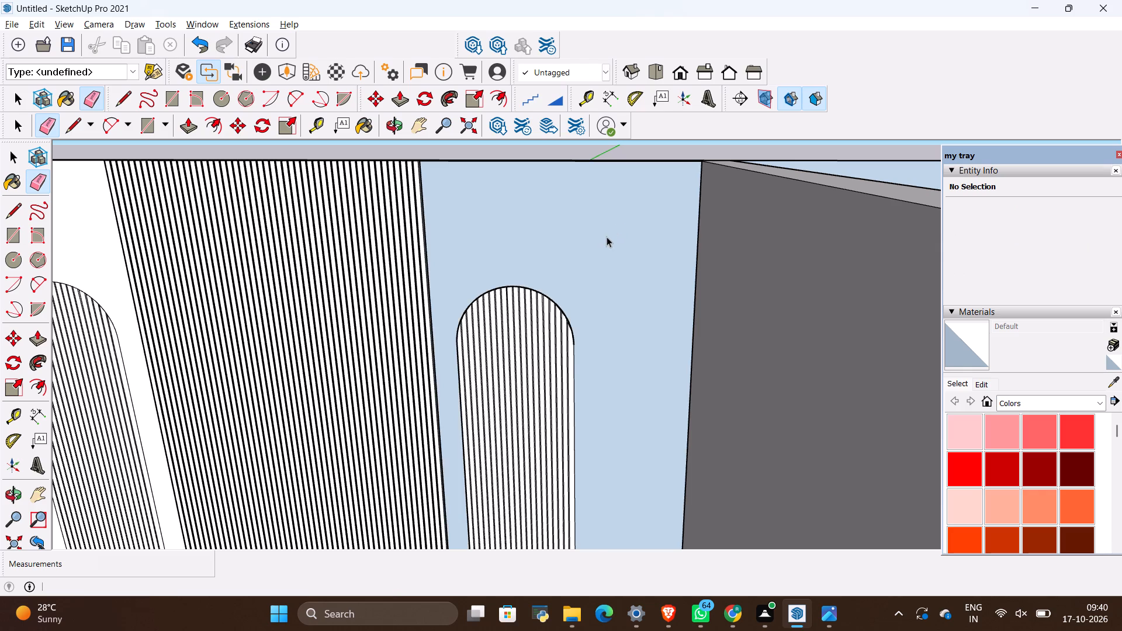
Reverse the wall face surrounding the copied arch so its front side faces the room.
key(space)
right_click(605, 239)
click(678, 380)
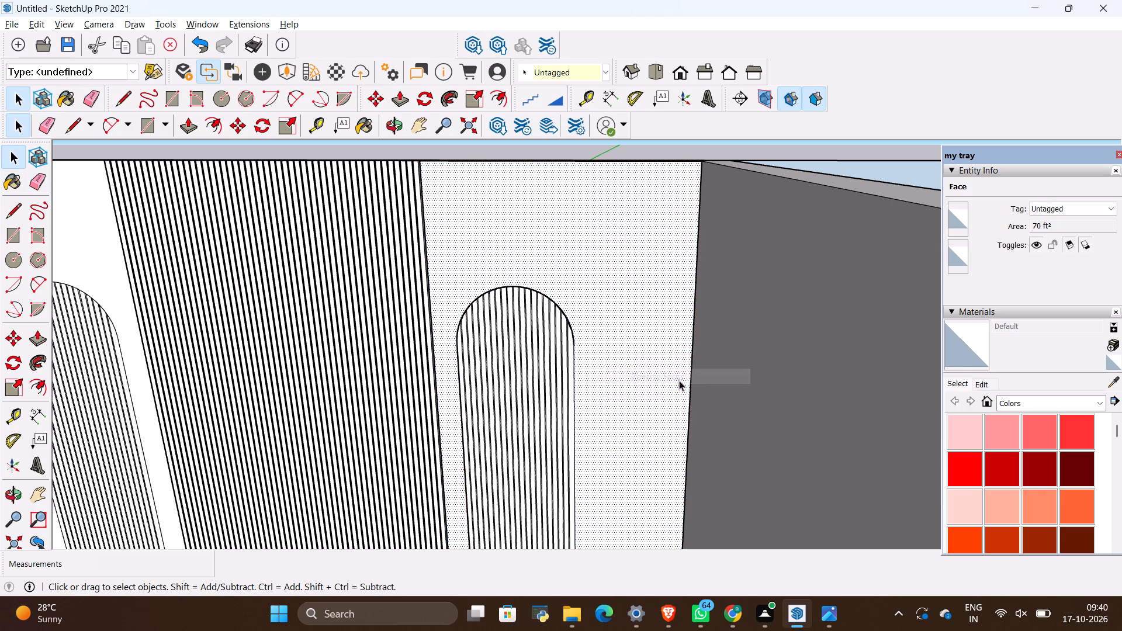
key(space)
click(669, 377)
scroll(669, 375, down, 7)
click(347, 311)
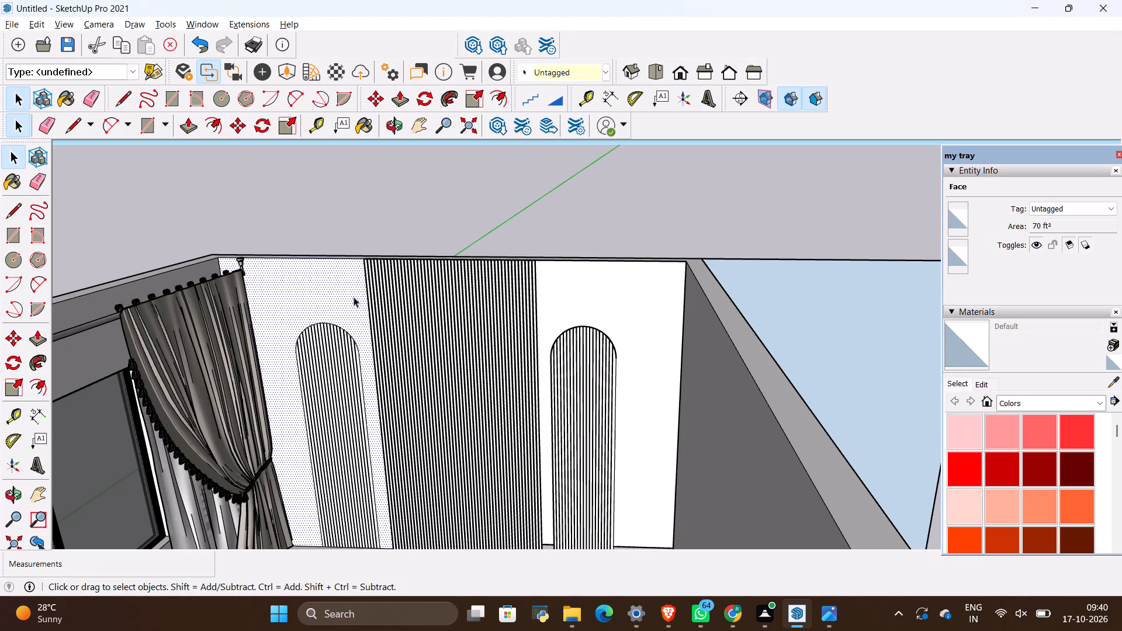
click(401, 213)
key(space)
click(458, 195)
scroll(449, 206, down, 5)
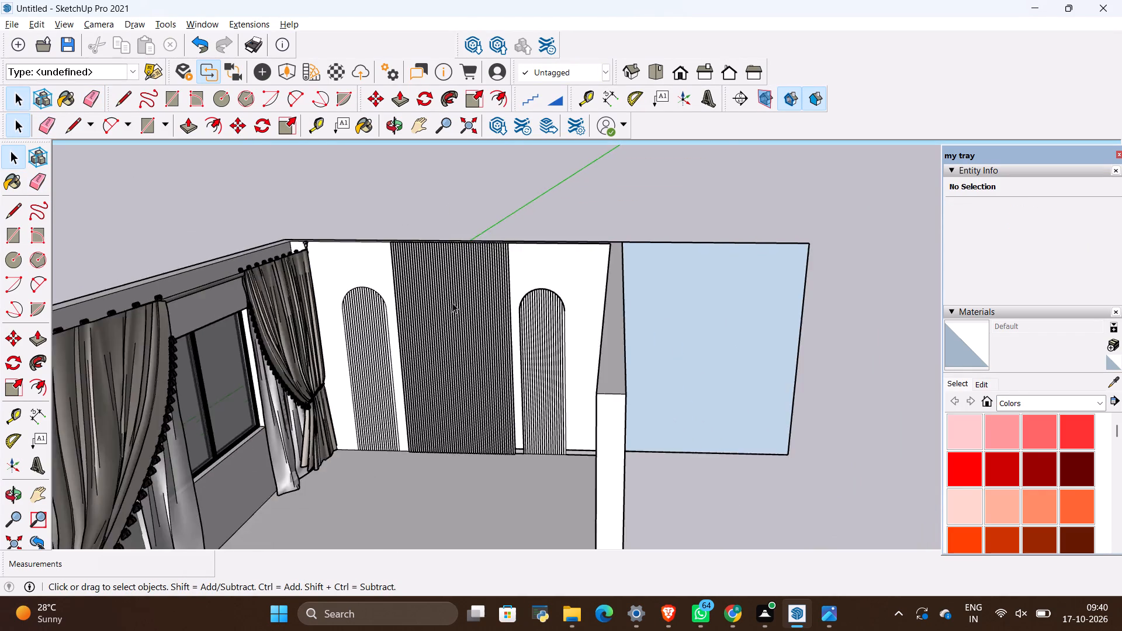
Erase three redundant inner arc segments just below the copied arch's outline, at and on both sides of the strip left of the crown.
scroll(457, 319, up, 6)
scroll(626, 250, up, 16)
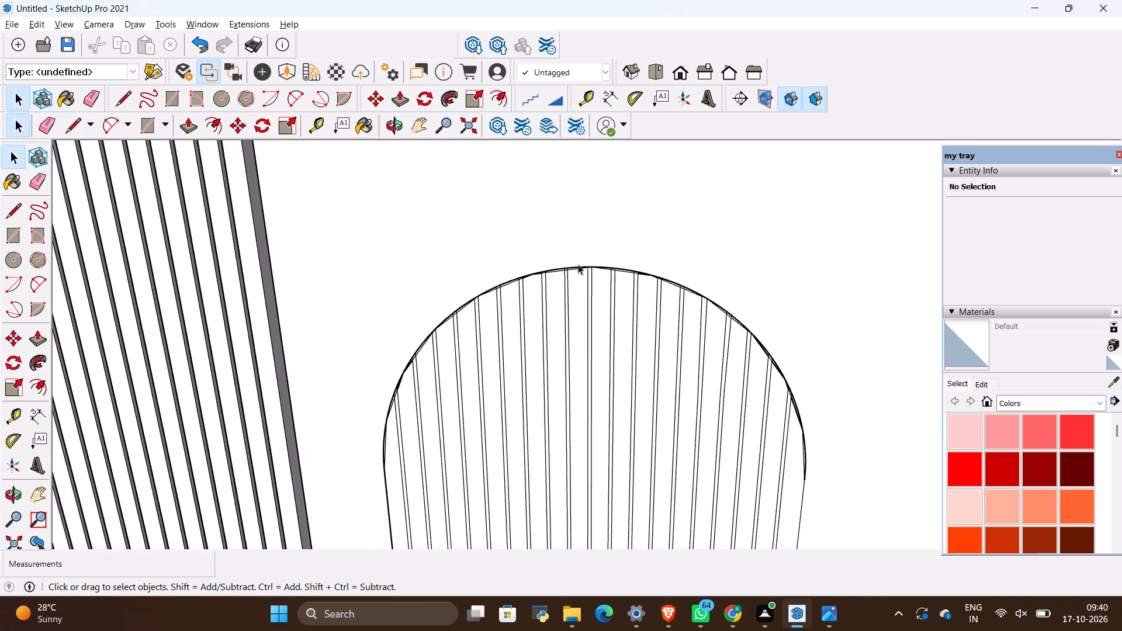
scroll(550, 260, up, 11)
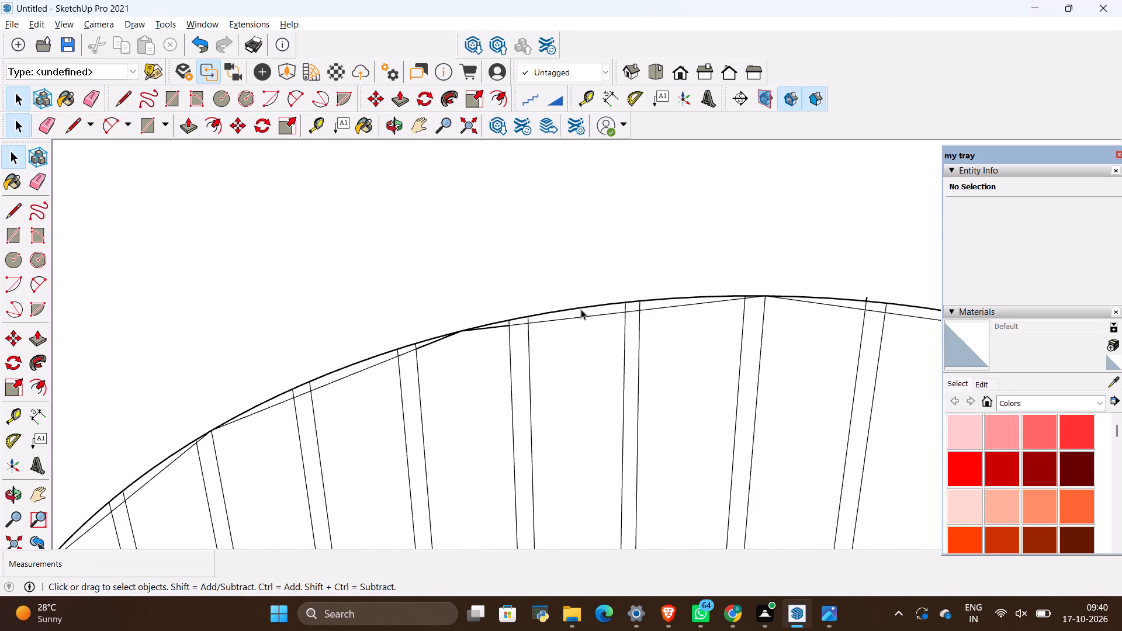
key(space)
click(584, 317)
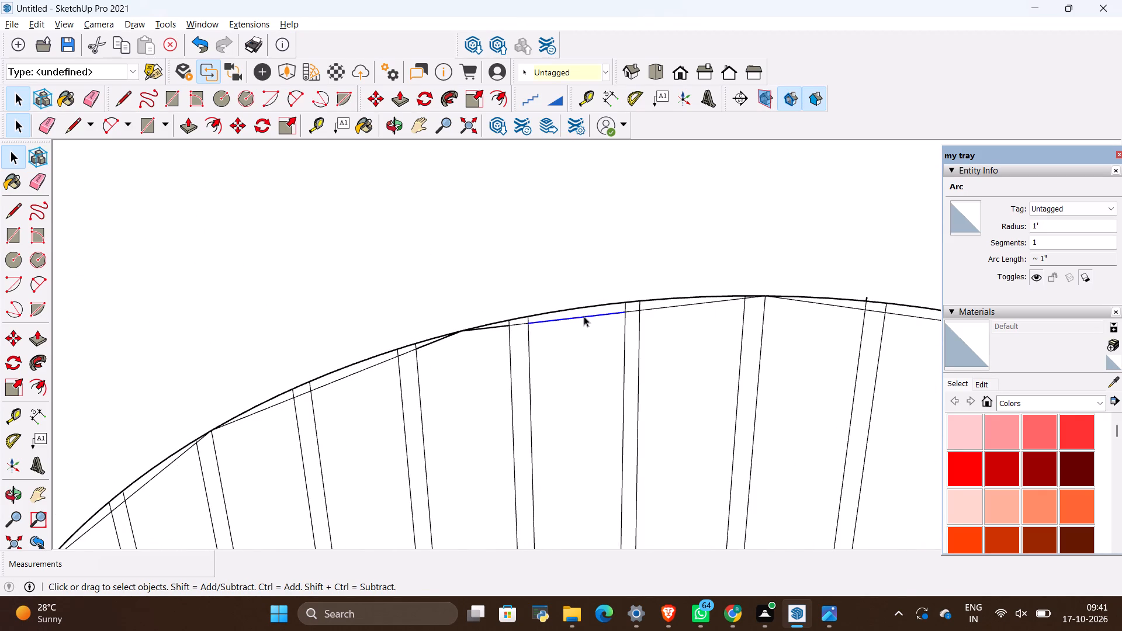
scroll(577, 304, up, 4)
key(e)
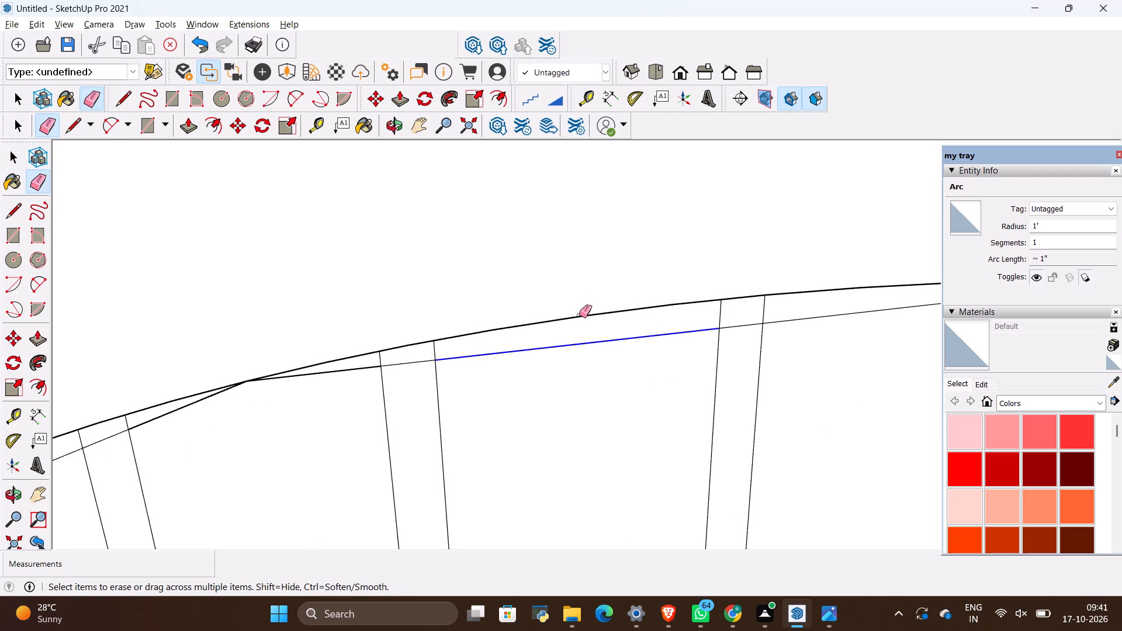
drag(584, 335, 592, 352)
scroll(543, 322, down, 5)
scroll(636, 313, up, 3)
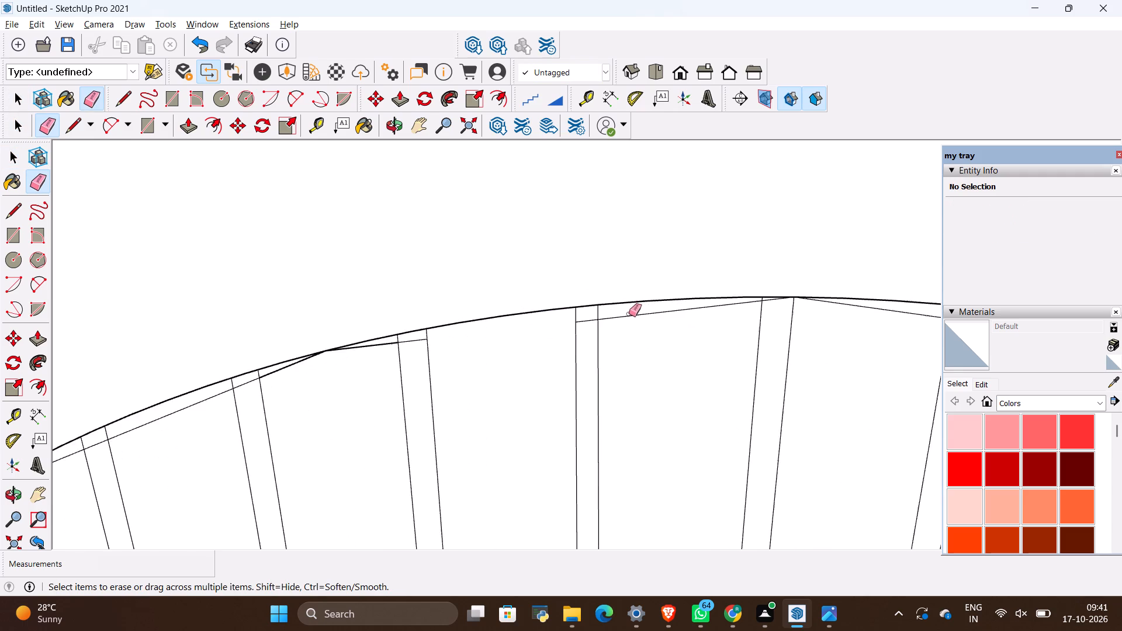
scroll(629, 314, up, 4)
drag(572, 315, 576, 334)
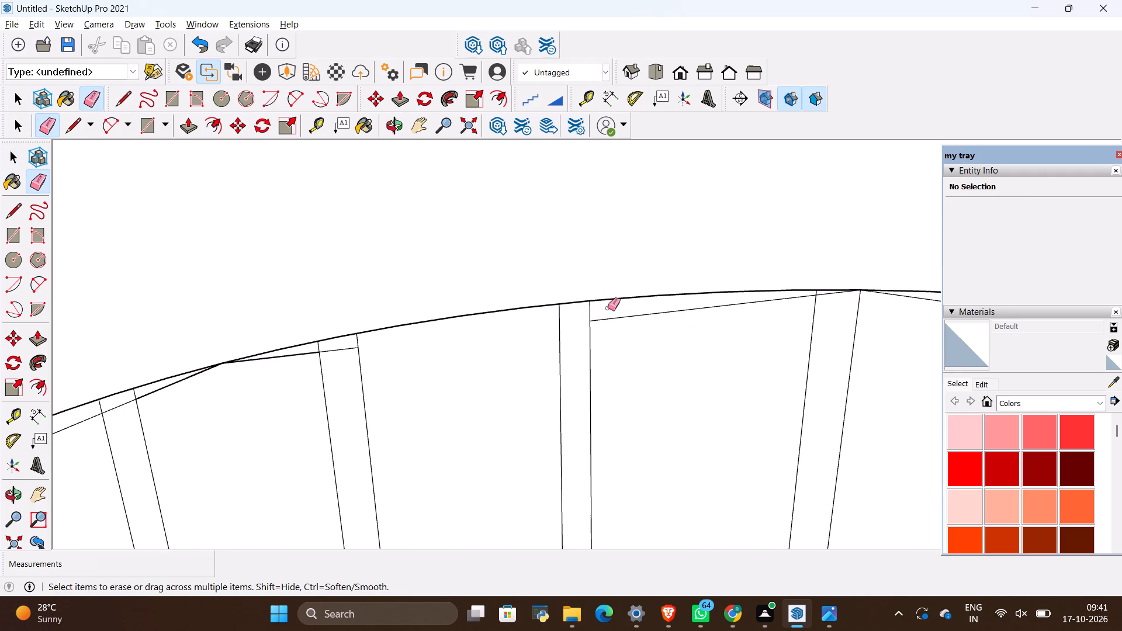
drag(608, 308, 618, 323)
Erase the redundant inner arc segments inside and just left of the second strip left of the copied arch's crown.
key(space)
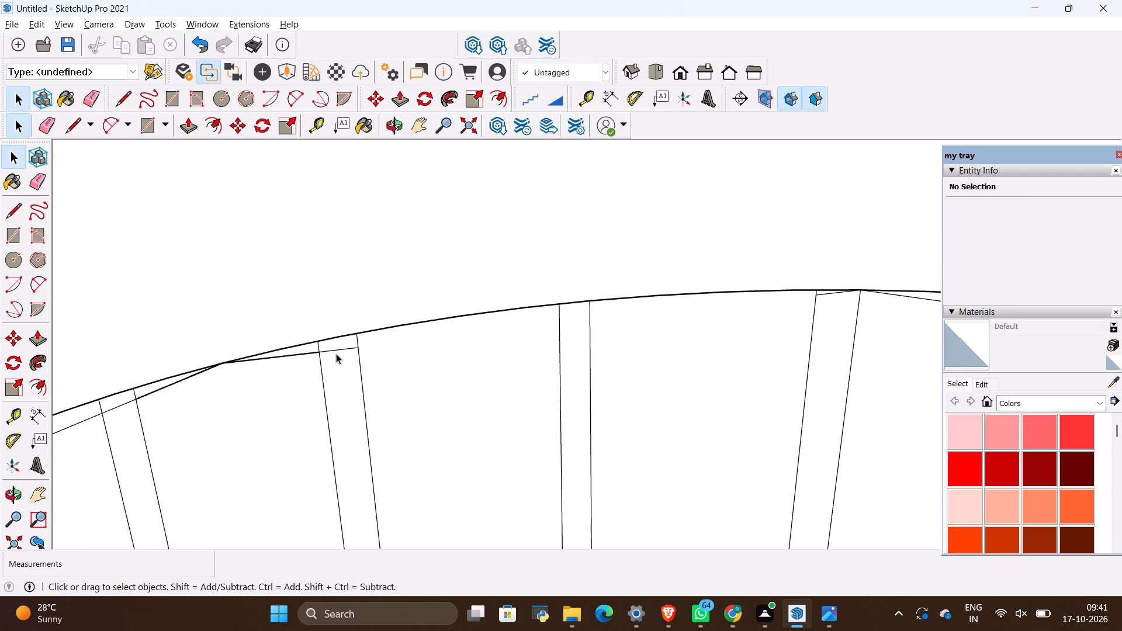
click(333, 348)
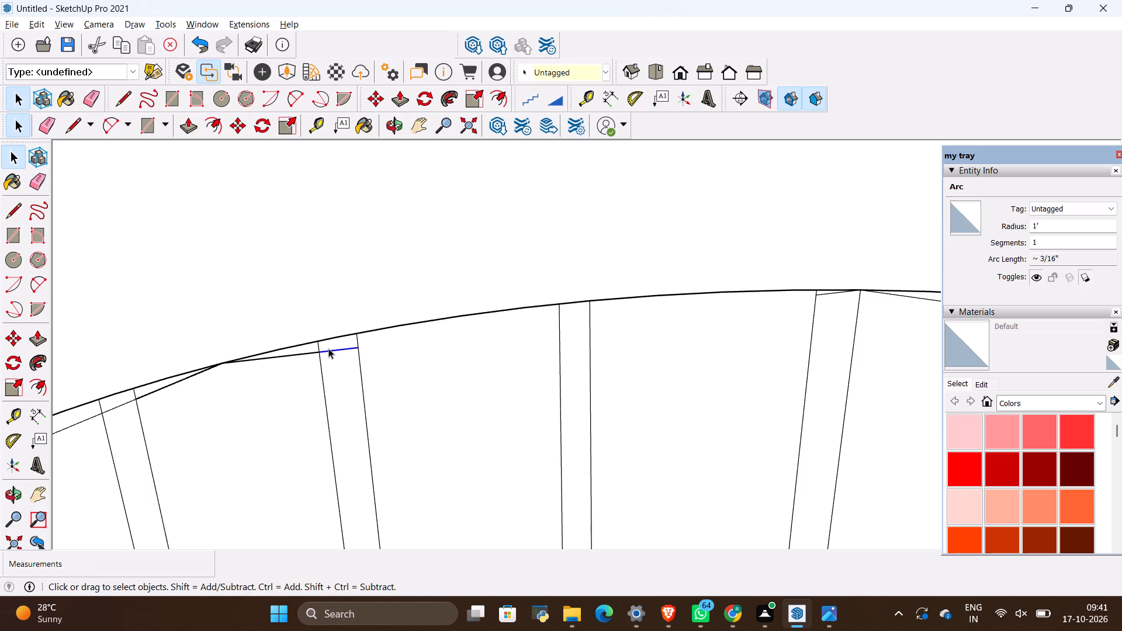
key(e)
drag(331, 348, 340, 365)
scroll(309, 356, up, 5)
drag(305, 345, 311, 373)
scroll(725, 275, down, 13)
Erase three redundant inner arc segments under the copied arch's outline, at and on both sides of the fifth strip left of the crown.
scroll(452, 376, up, 9)
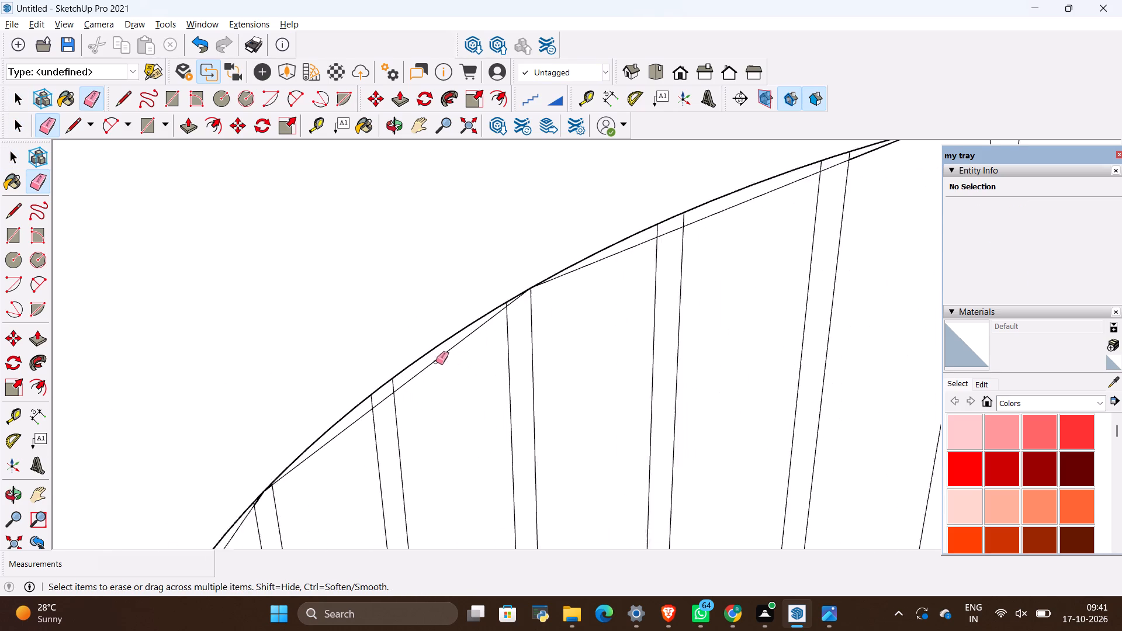
scroll(436, 362, up, 1)
drag(434, 355, 441, 362)
scroll(614, 242, up, 6)
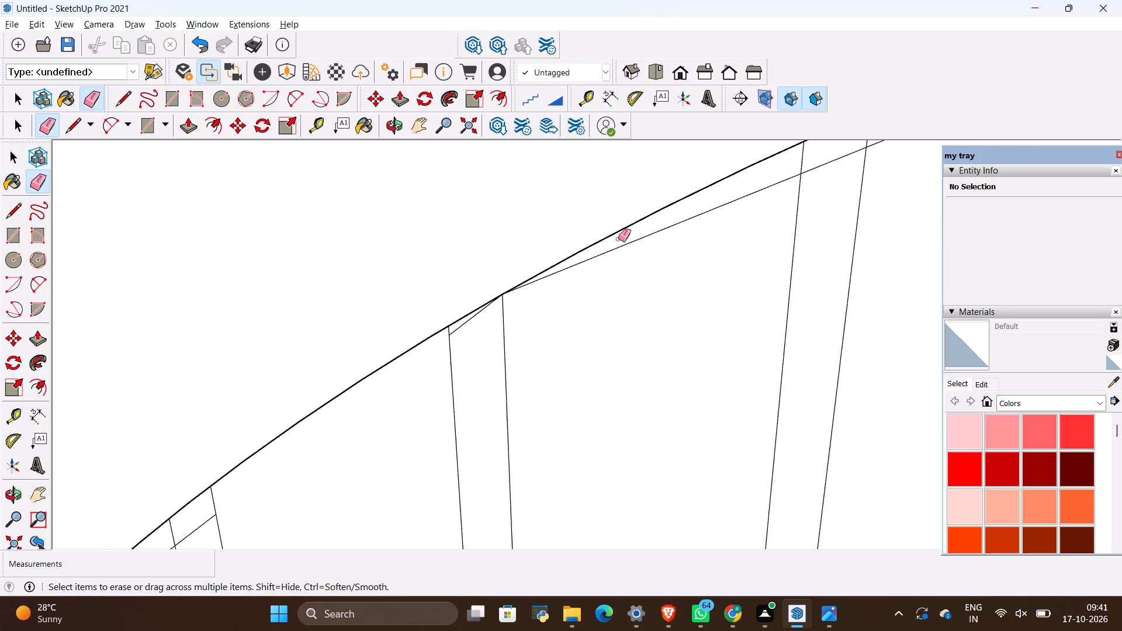
scroll(618, 239, up, 2)
drag(640, 237, 650, 248)
scroll(438, 340, up, 5)
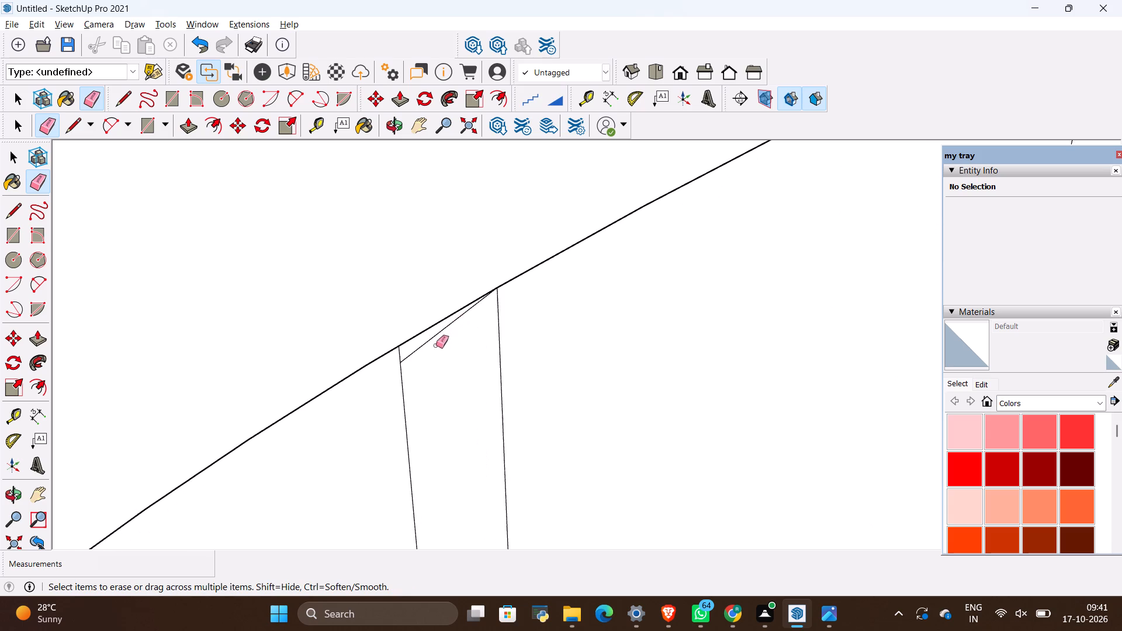
scroll(409, 343, up, 5)
drag(413, 345, 438, 377)
scroll(418, 334, down, 13)
scroll(502, 240, down, 6)
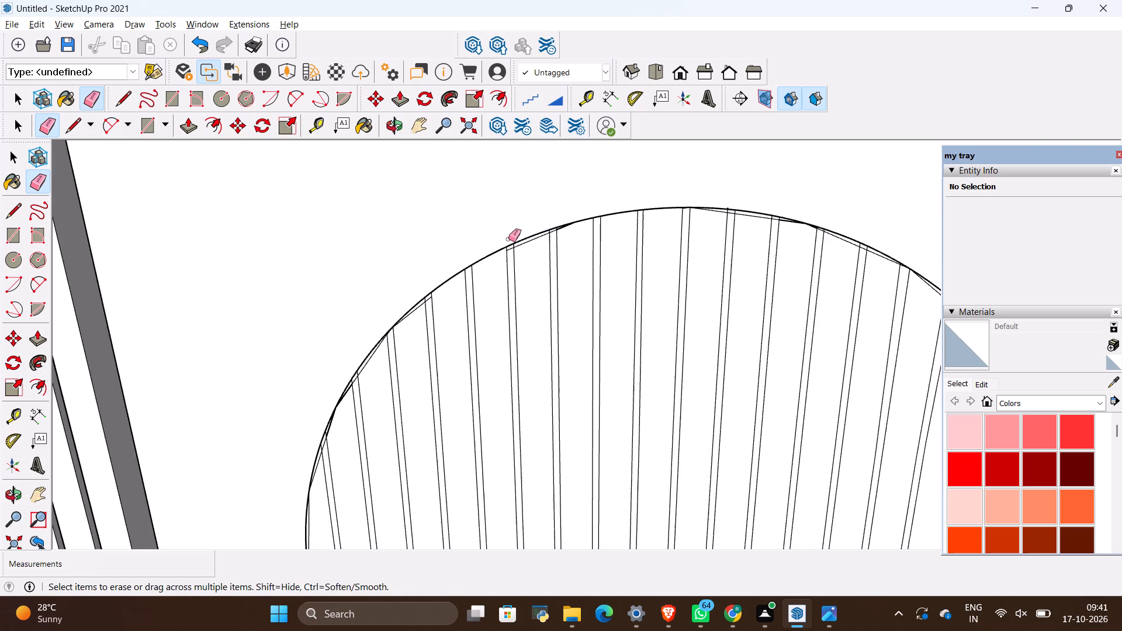
Erase the four remaining inner arc segments at, between and just right of the fourth and third strips left of the copied arch's crown.
scroll(528, 237, up, 18)
drag(524, 251, 537, 306)
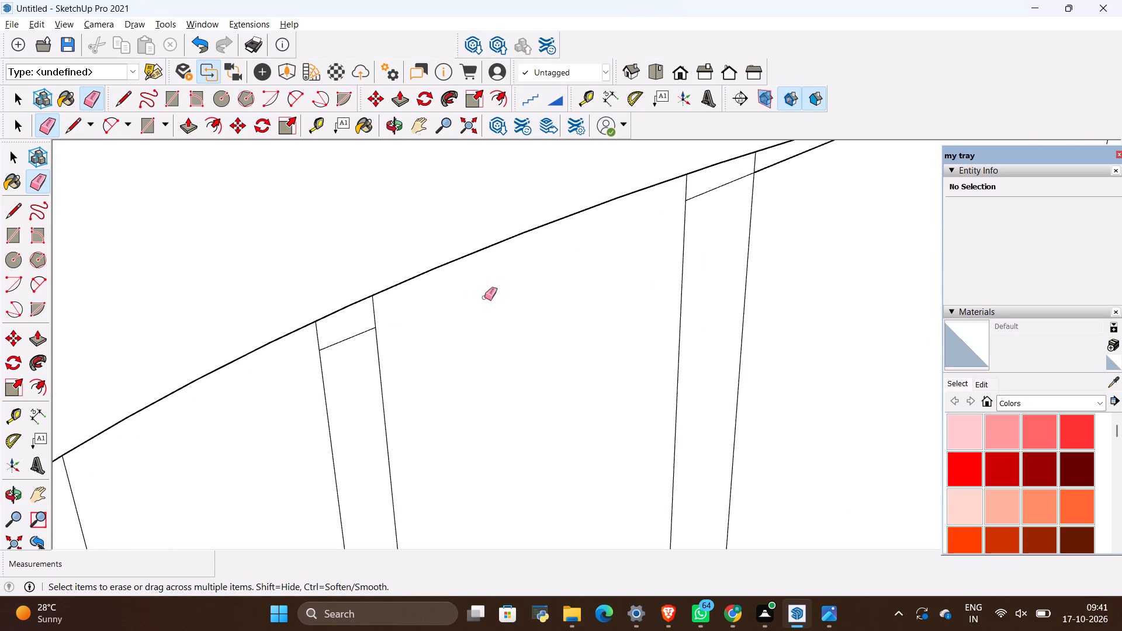
drag(338, 328, 349, 359)
scroll(504, 289, down, 5)
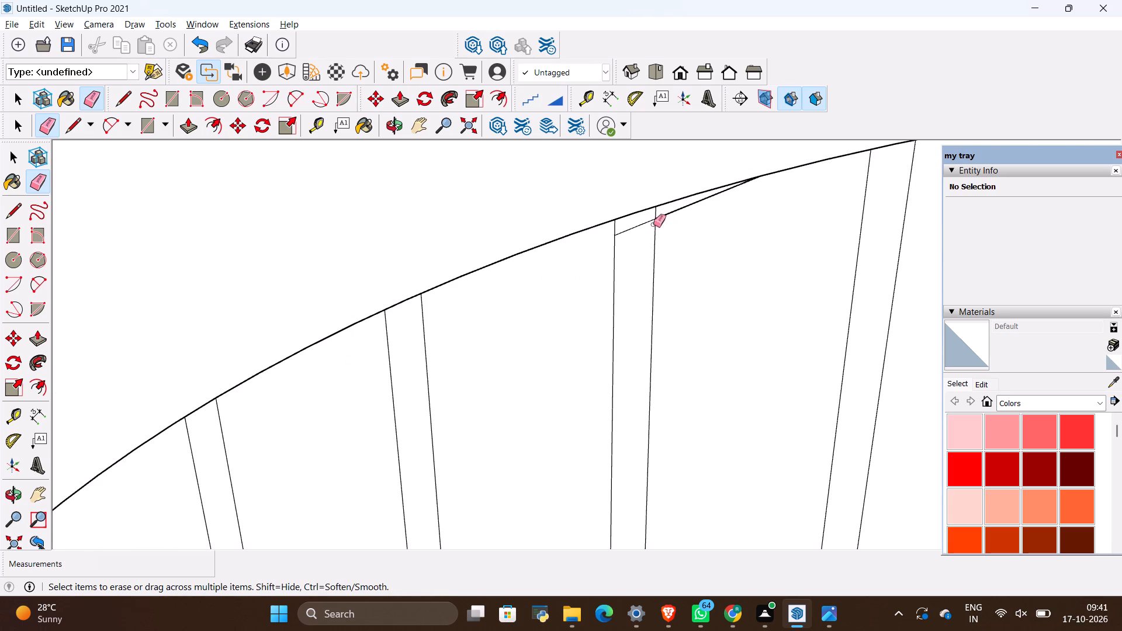
scroll(634, 209, up, 5)
drag(625, 281, 636, 303)
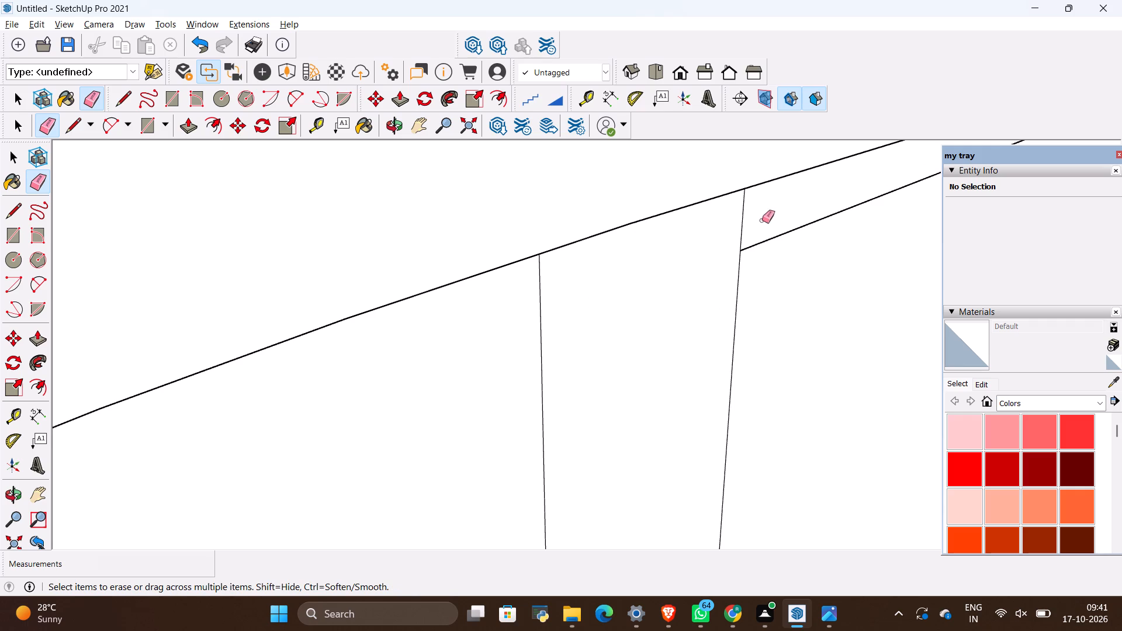
drag(766, 223, 781, 253)
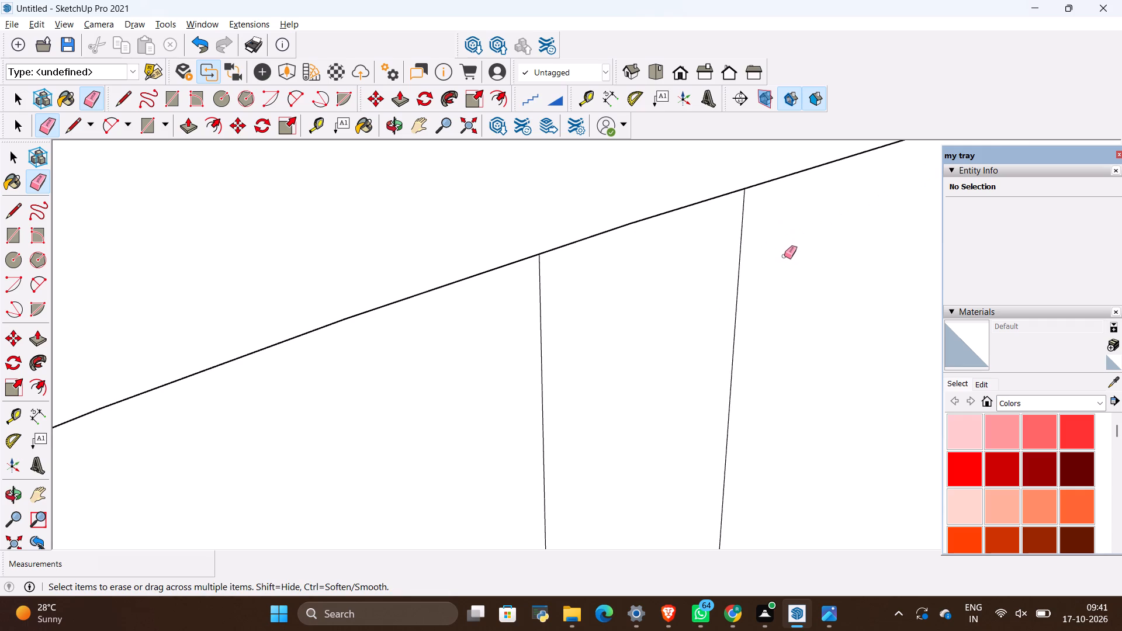
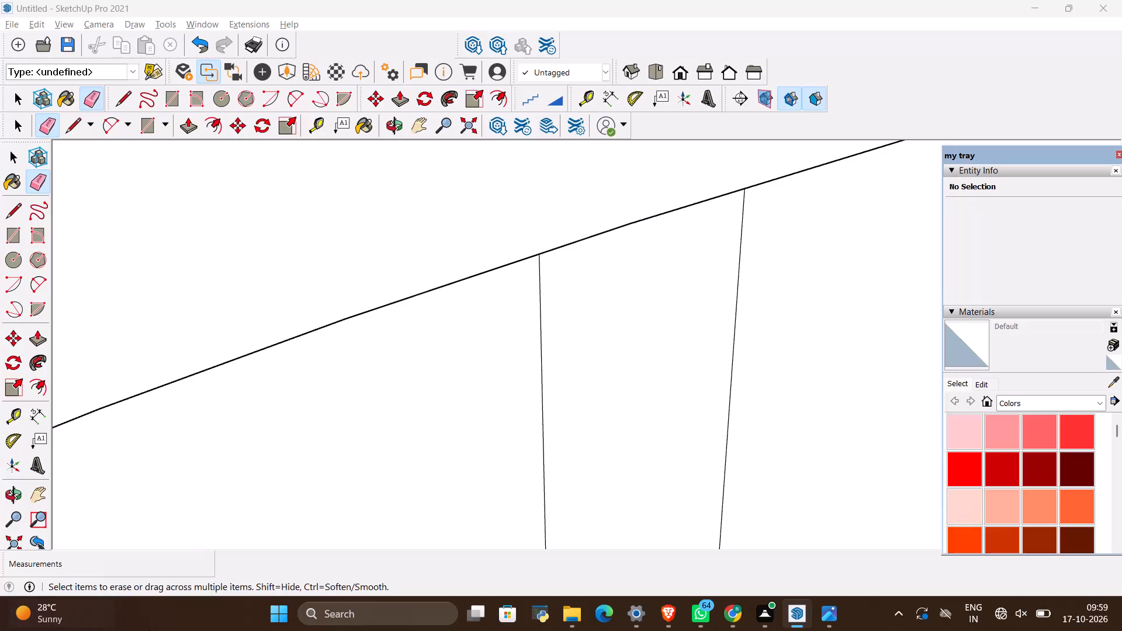
Erase three redundant inner arc segments under the copied arch's outline, at and on both sides of the first strip right of the crown.
scroll(30, 536, down, 4)
scroll(116, 393, down, 3)
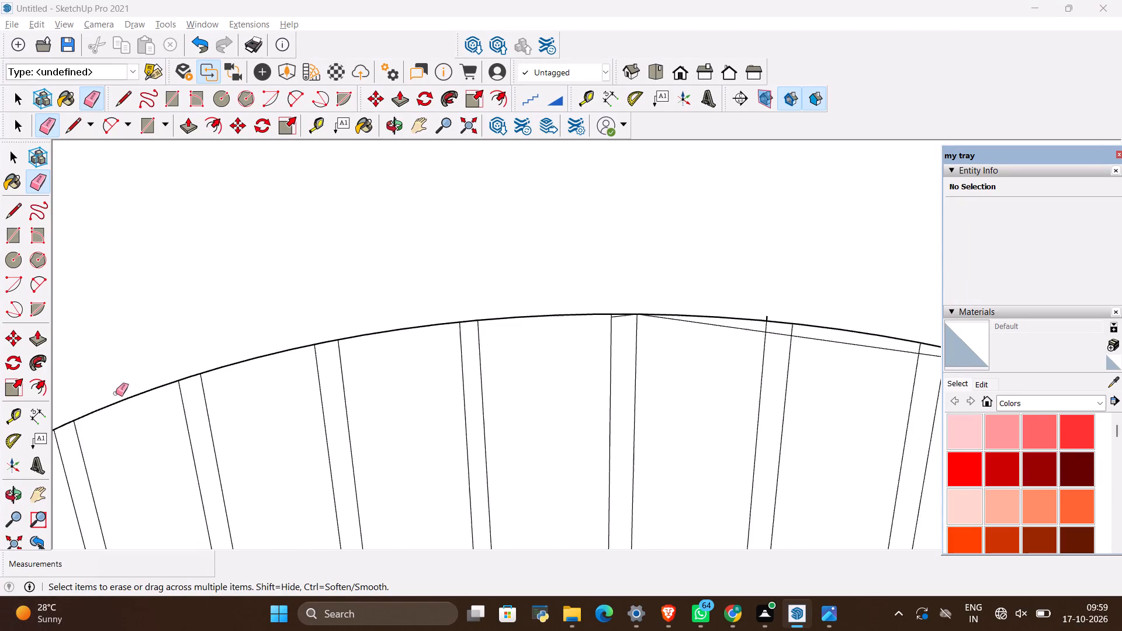
scroll(116, 393, down, 13)
scroll(414, 367, up, 10)
scroll(398, 276, up, 5)
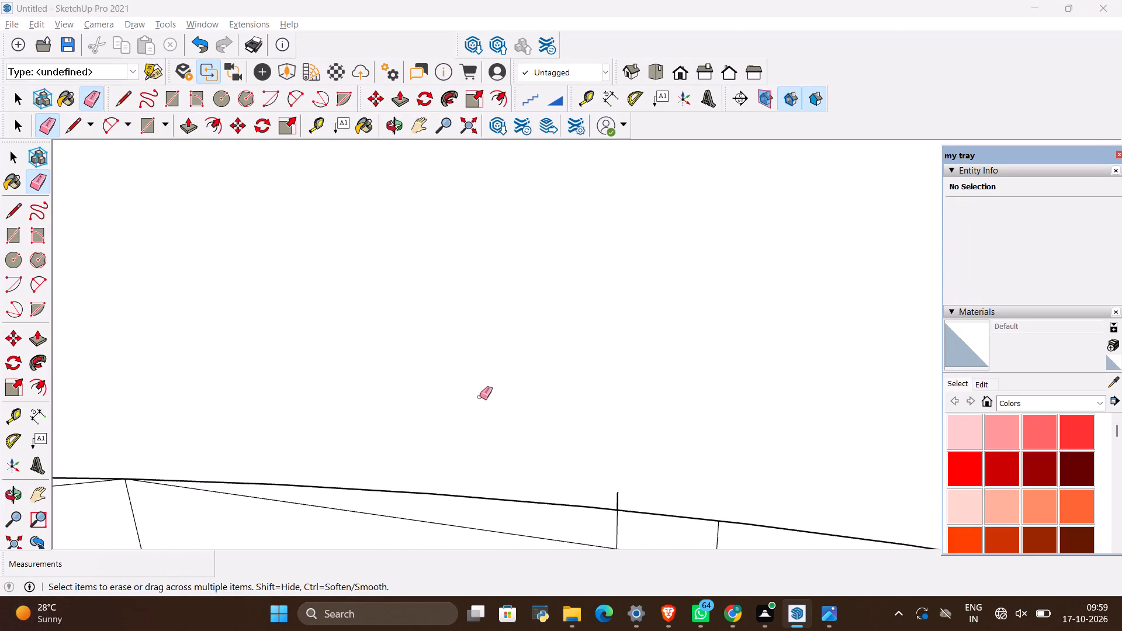
scroll(566, 155, down, 6)
scroll(449, 348, up, 3)
scroll(595, 161, up, 3)
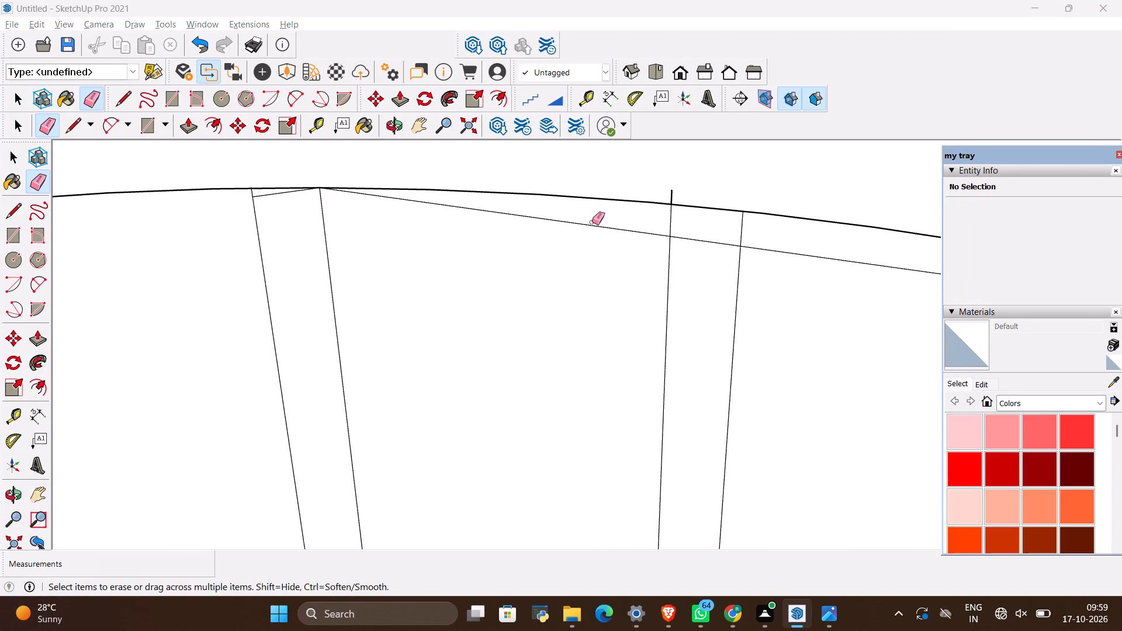
key(e)
drag(616, 225, 605, 250)
scroll(415, 245, down, 3)
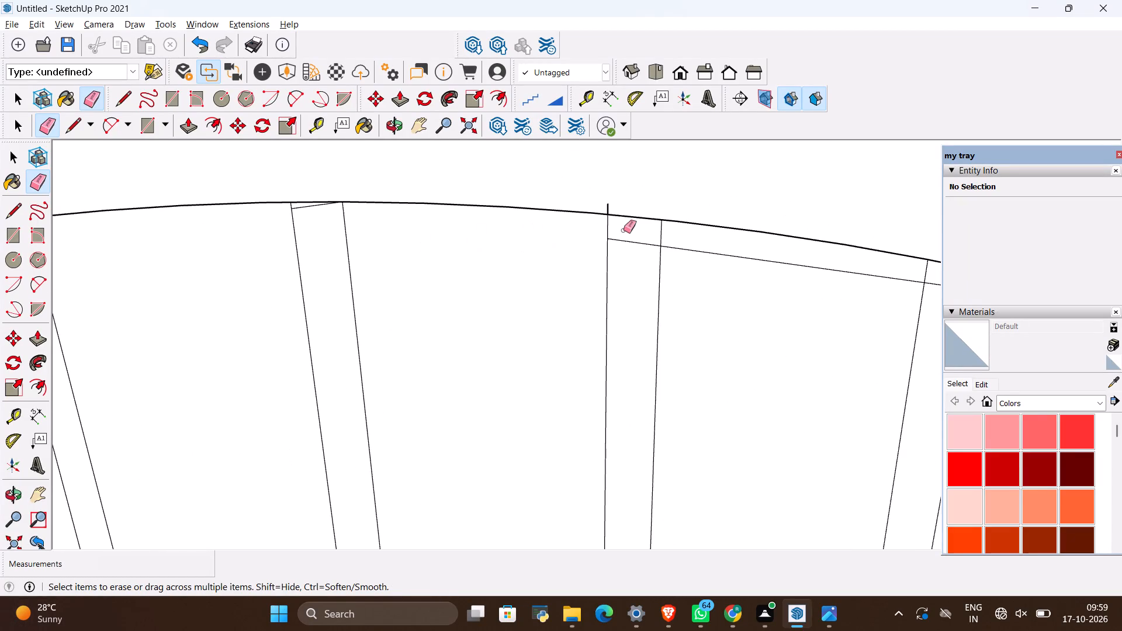
scroll(624, 230, up, 2)
drag(624, 232, 624, 249)
drag(750, 242, 757, 282)
Erase the short inner segment inside the crown strip and the stray stub above the outline at the first strip right of the crown.
scroll(204, 203, up, 2)
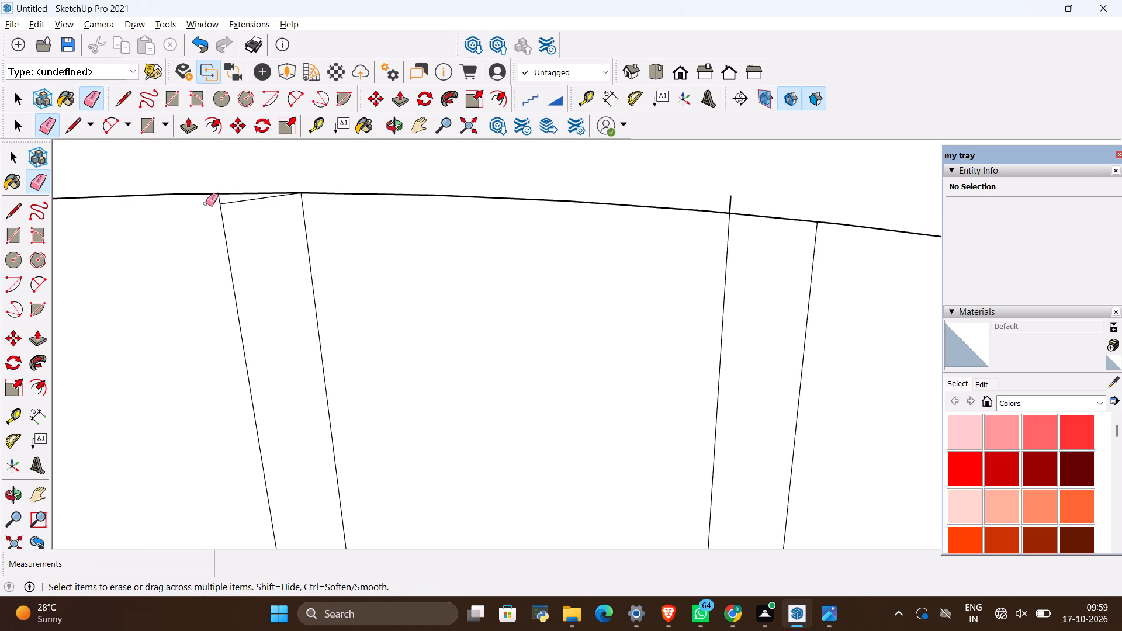
scroll(206, 203, up, 4)
drag(234, 201, 245, 223)
scroll(110, 231, down, 4)
scroll(719, 224, up, 1)
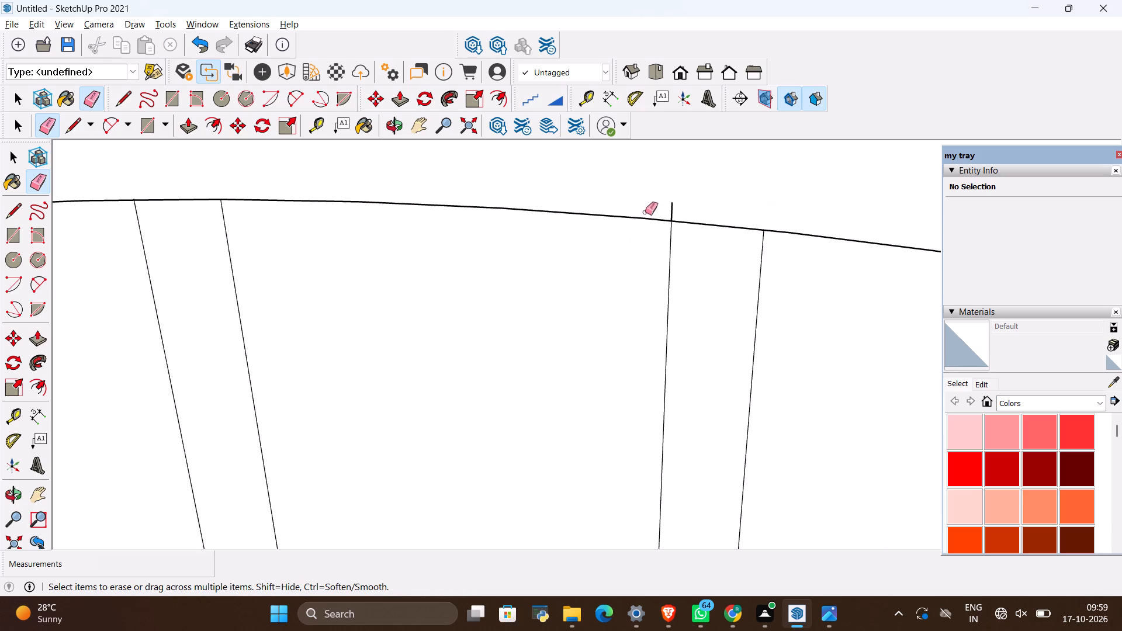
drag(657, 210, 667, 211)
click(669, 212)
Erase the redundant inner arc segments inside and just right of the second strip right of the copied arch's crown.
scroll(437, 228, down, 7)
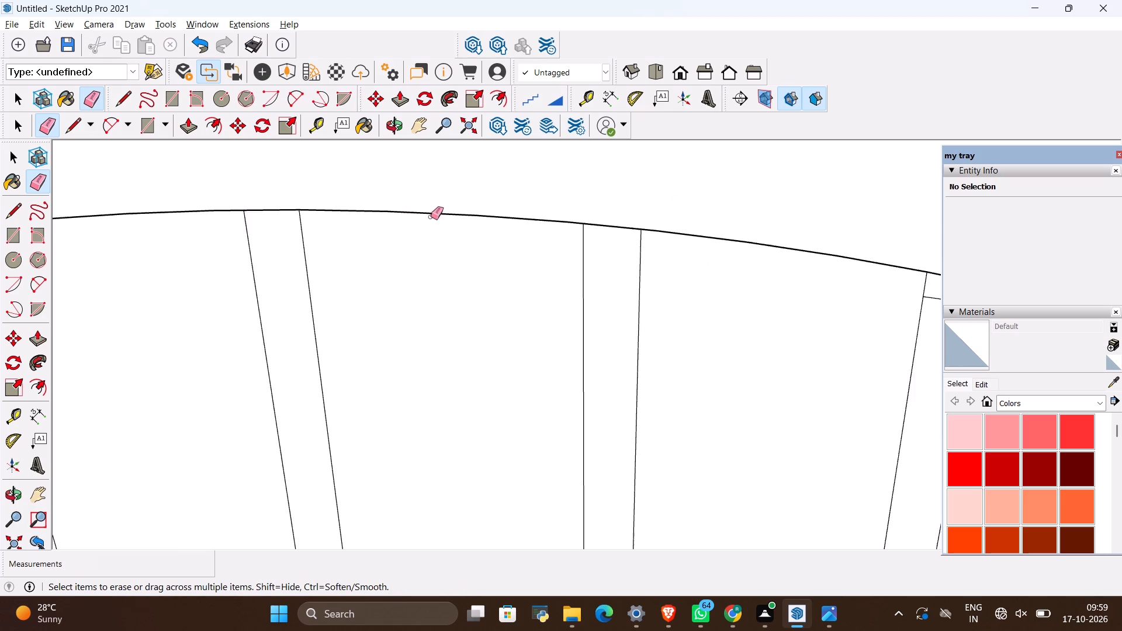
scroll(431, 217, down, 4)
scroll(756, 268, up, 5)
drag(719, 252, 722, 287)
scroll(594, 241, down, 3)
scroll(746, 255, up, 2)
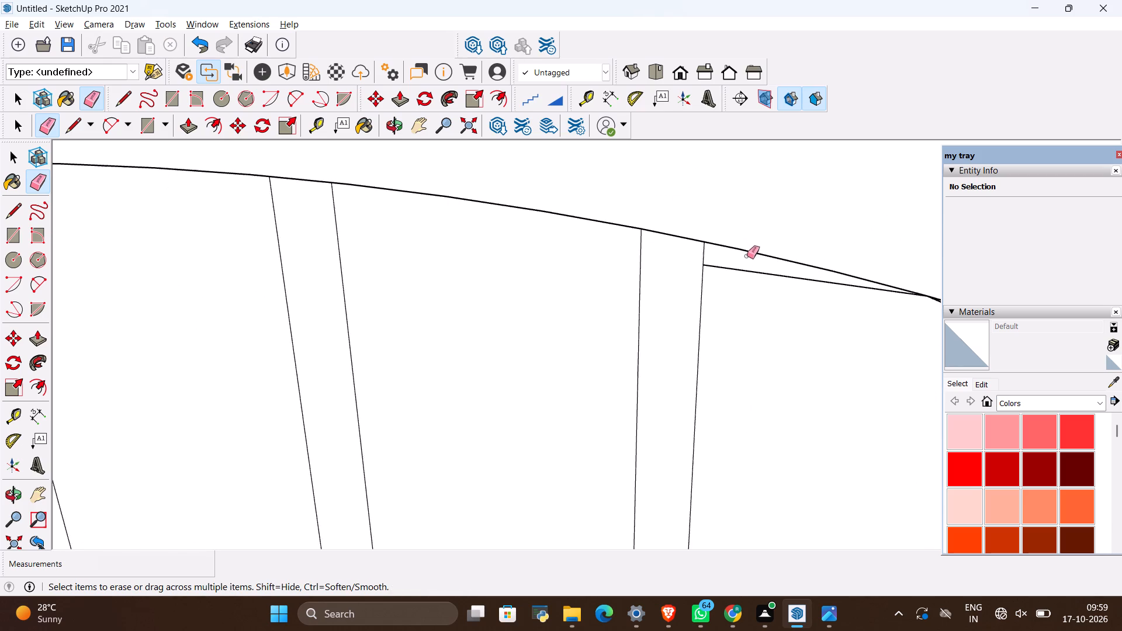
scroll(747, 256, up, 4)
drag(736, 266, 740, 296)
Erase three redundant inner arc segments under the outline, at and on both sides of the third strip right of the copied arch's crown.
scroll(477, 260, down, 5)
scroll(858, 308, up, 5)
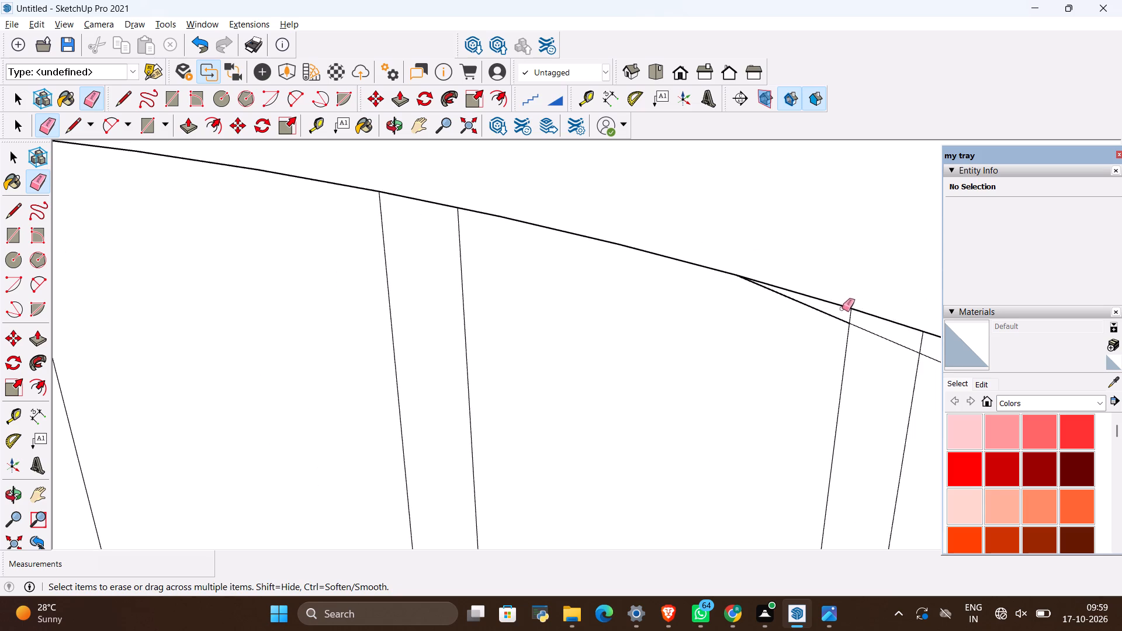
scroll(841, 314, up, 5)
drag(834, 308, 796, 332)
scroll(702, 241, down, 5)
scroll(816, 290, up, 4)
drag(817, 282, 805, 291)
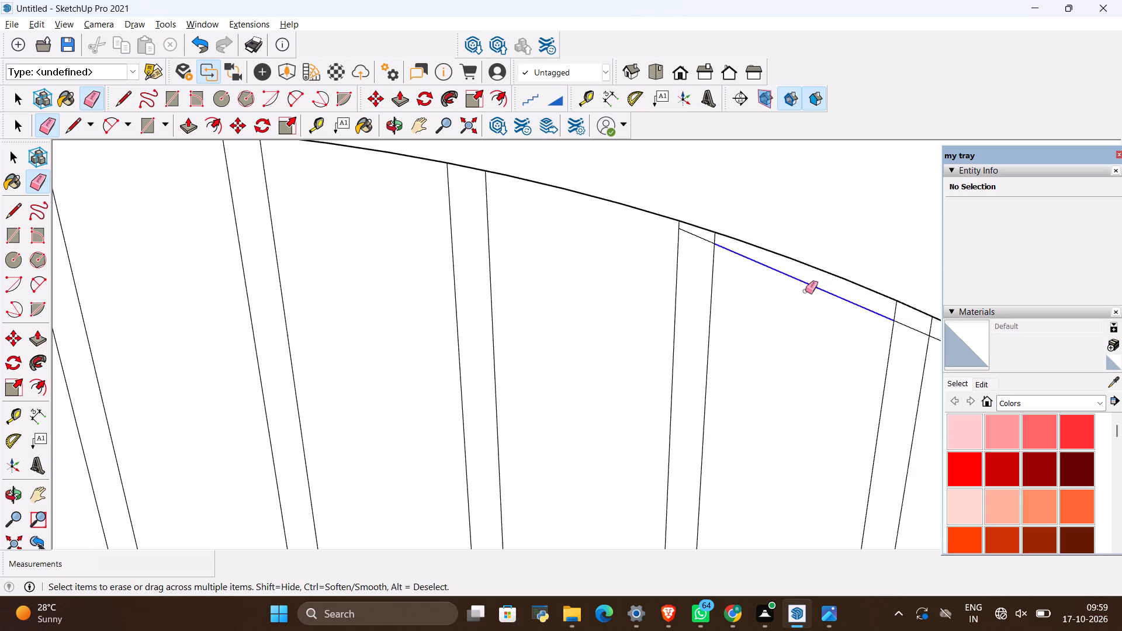
drag(805, 291, 805, 291)
scroll(699, 231, up, 9)
drag(694, 236, 671, 290)
Erase the redundant inner arc segments inside and just right of the fourth strip right of the copied arch's crown.
scroll(237, 168, down, 5)
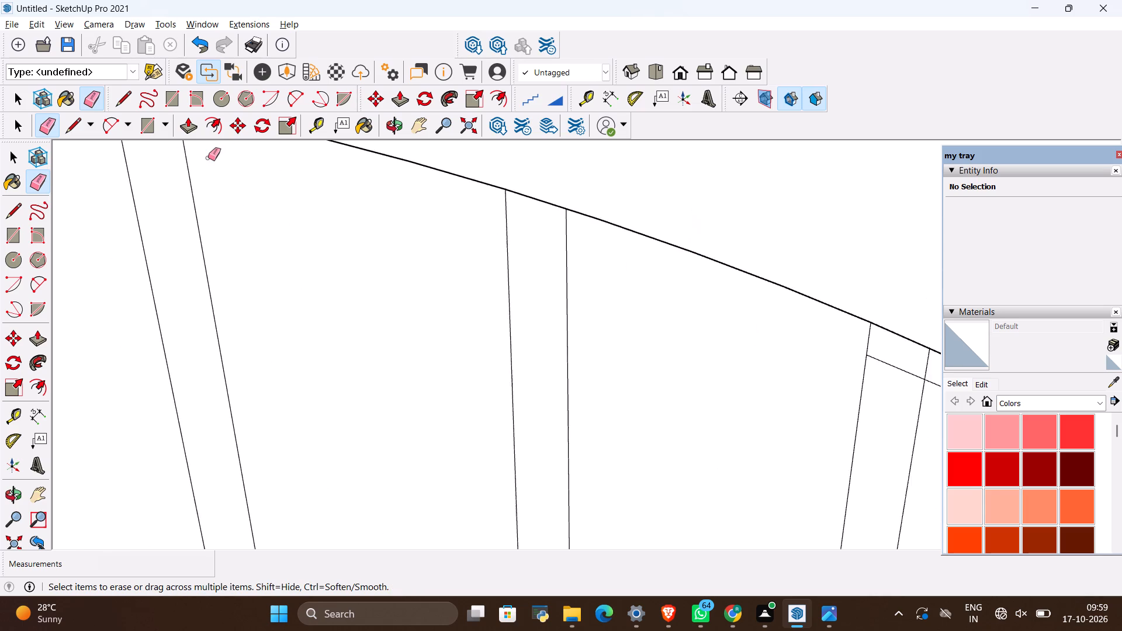
scroll(208, 158, down, 6)
scroll(634, 283, up, 4)
drag(635, 282, 635, 304)
drag(708, 299, 711, 358)
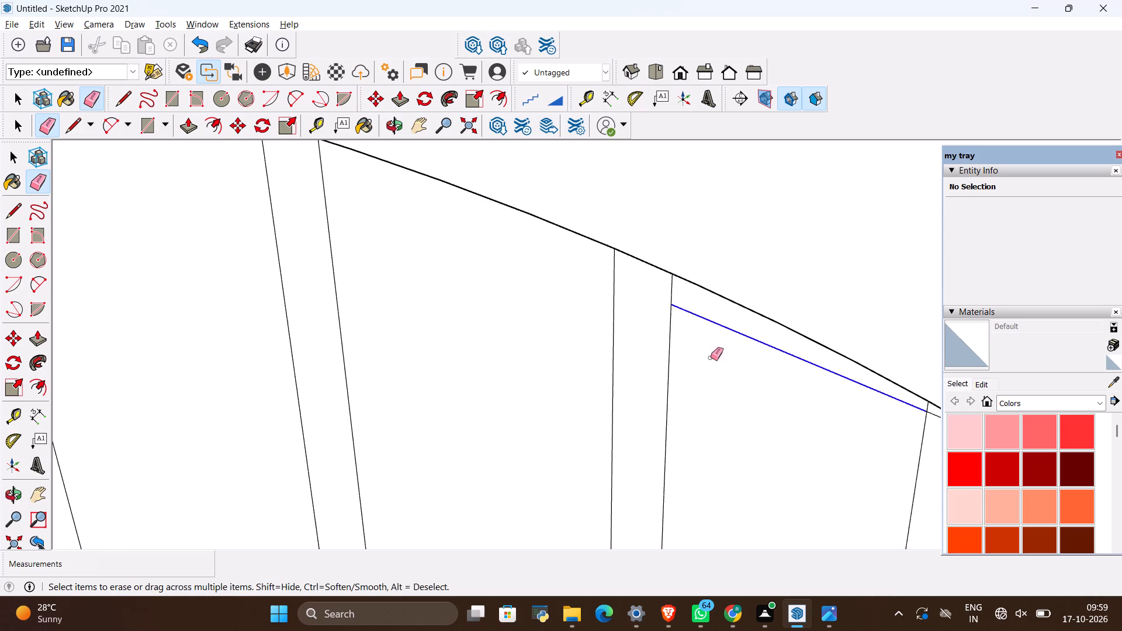
drag(711, 358, 709, 358)
Erase four redundant inner arc segments at, between and just right of the fifth and sixth strips right of the copied arch's crown.
scroll(553, 176, down, 4)
scroll(509, 154, down, 4)
scroll(718, 275, up, 8)
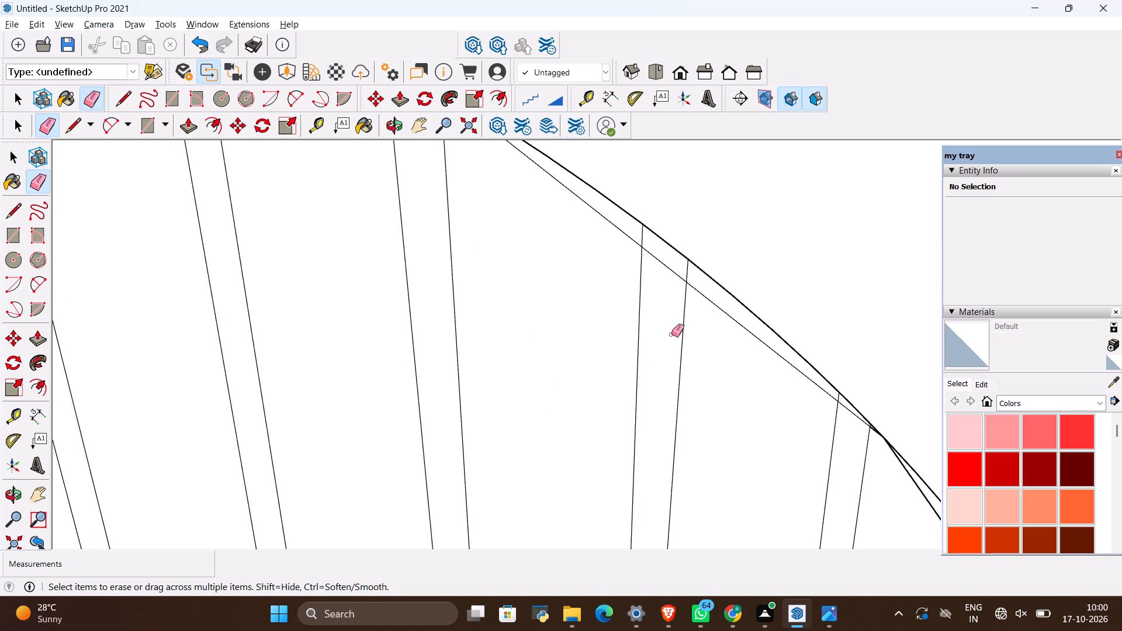
drag(714, 295, 715, 313)
drag(672, 260, 660, 277)
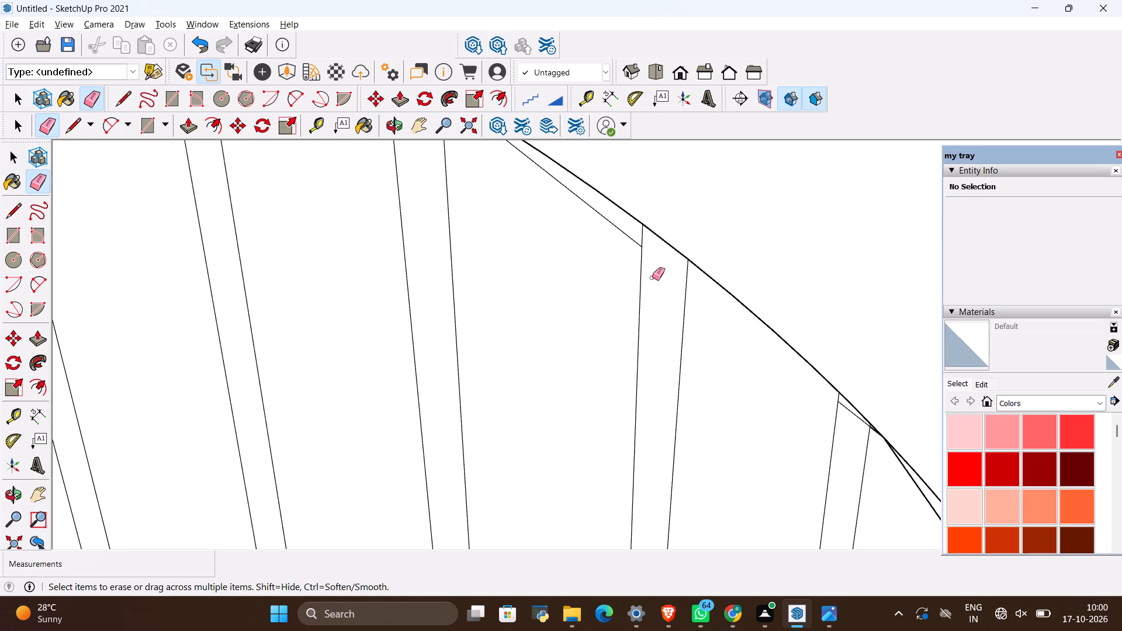
drag(629, 235, 620, 248)
scroll(592, 285, down, 4)
scroll(517, 237, down, 4)
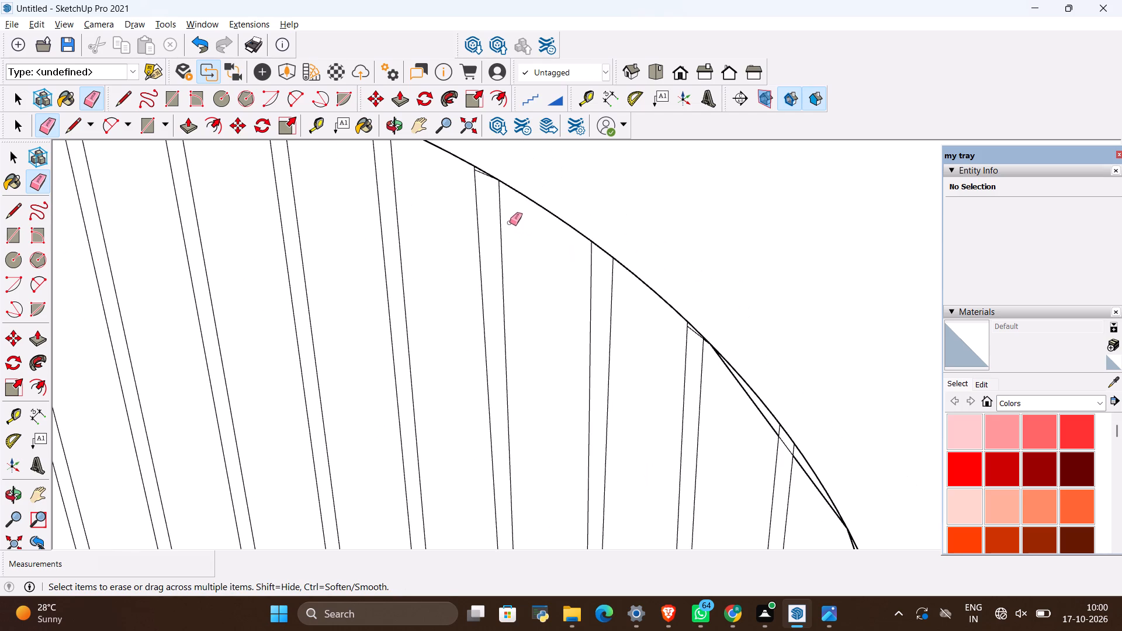
scroll(467, 160, up, 14)
drag(488, 182, 489, 211)
Erase the redundant inner arc segments inside and between the seventh and eighth strips right of the copied arch's crown.
scroll(410, 186, down, 3)
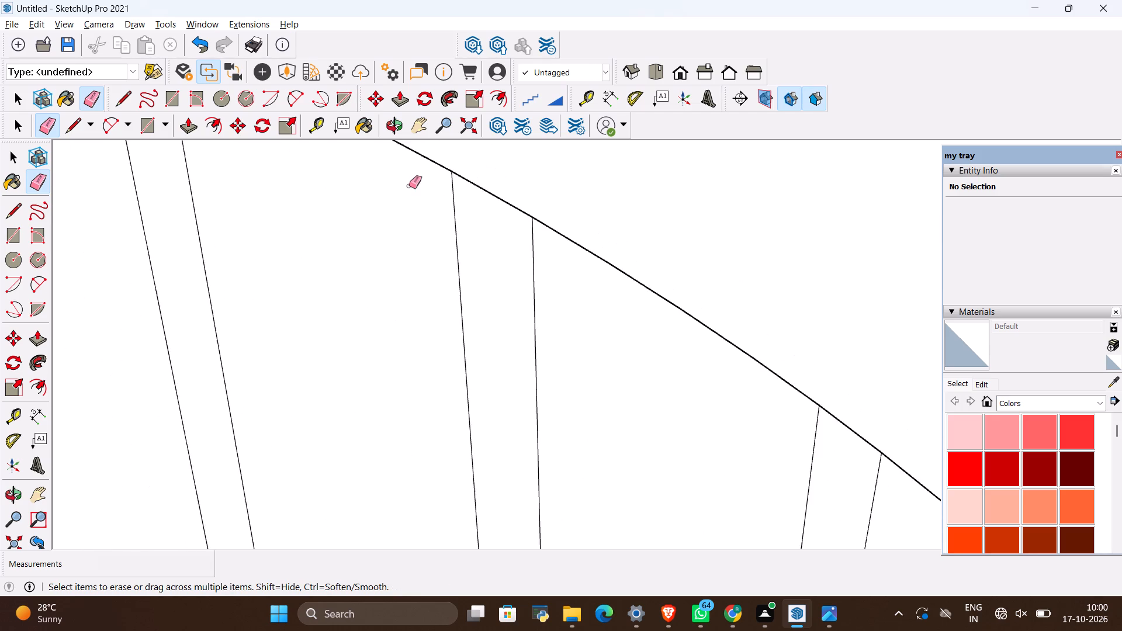
scroll(409, 186, down, 17)
scroll(627, 355, up, 11)
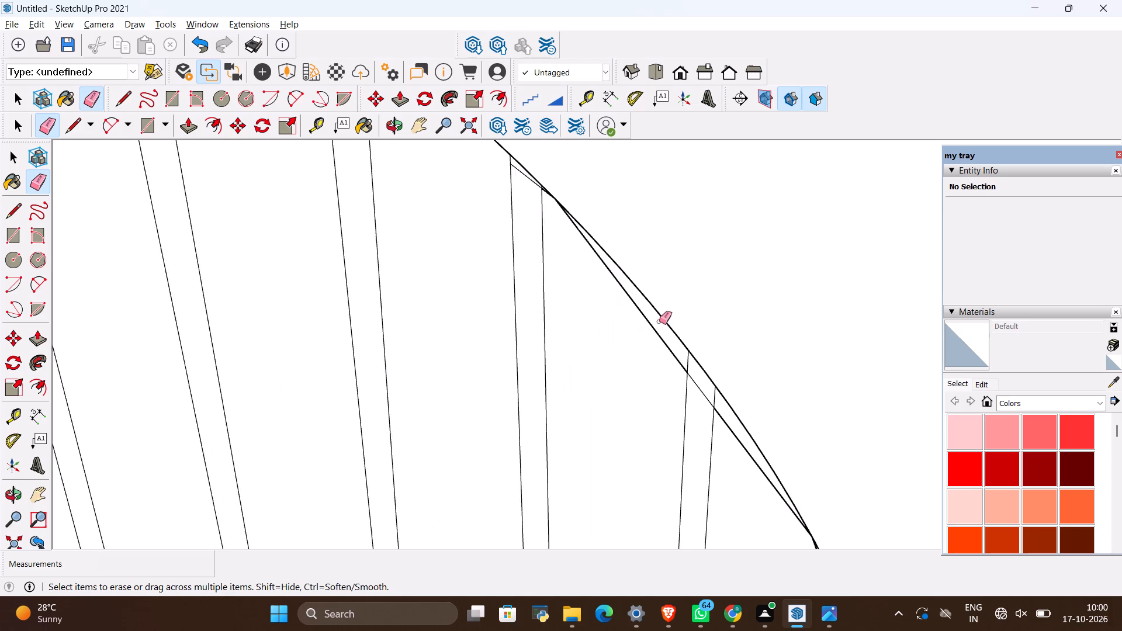
scroll(659, 321, up, 2)
drag(658, 321, 647, 351)
drag(715, 404, 698, 435)
scroll(626, 419, down, 5)
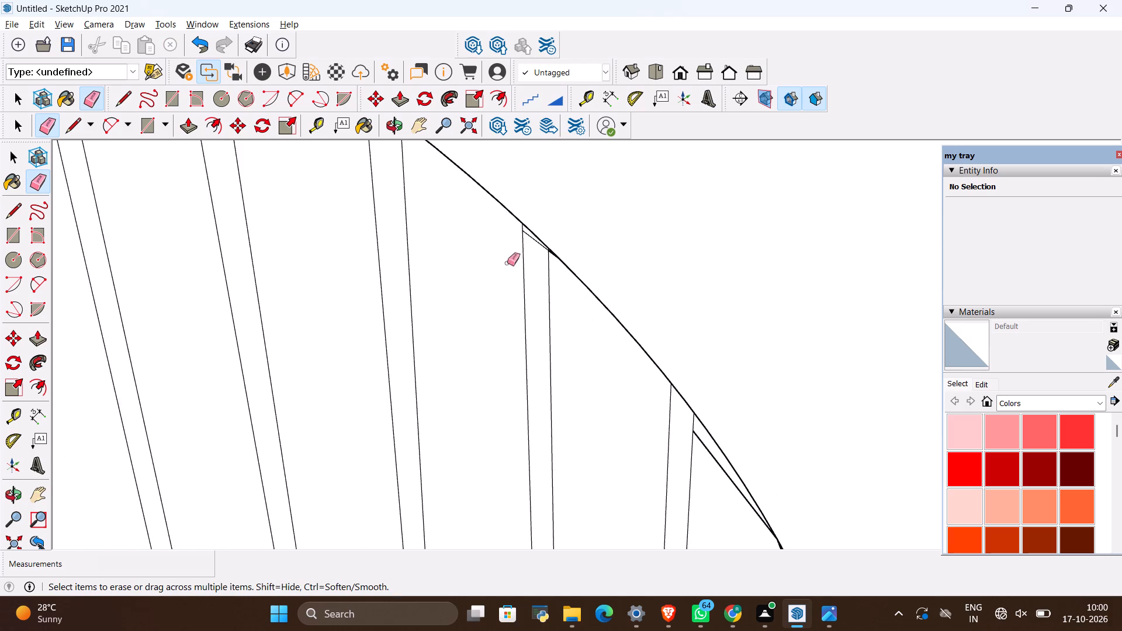
scroll(517, 248, up, 13)
drag(531, 228, 543, 293)
Erase the leftover inner arc segments just right of the seventh and eighth strips right of the copied arch's crown.
scroll(382, 259, down, 10)
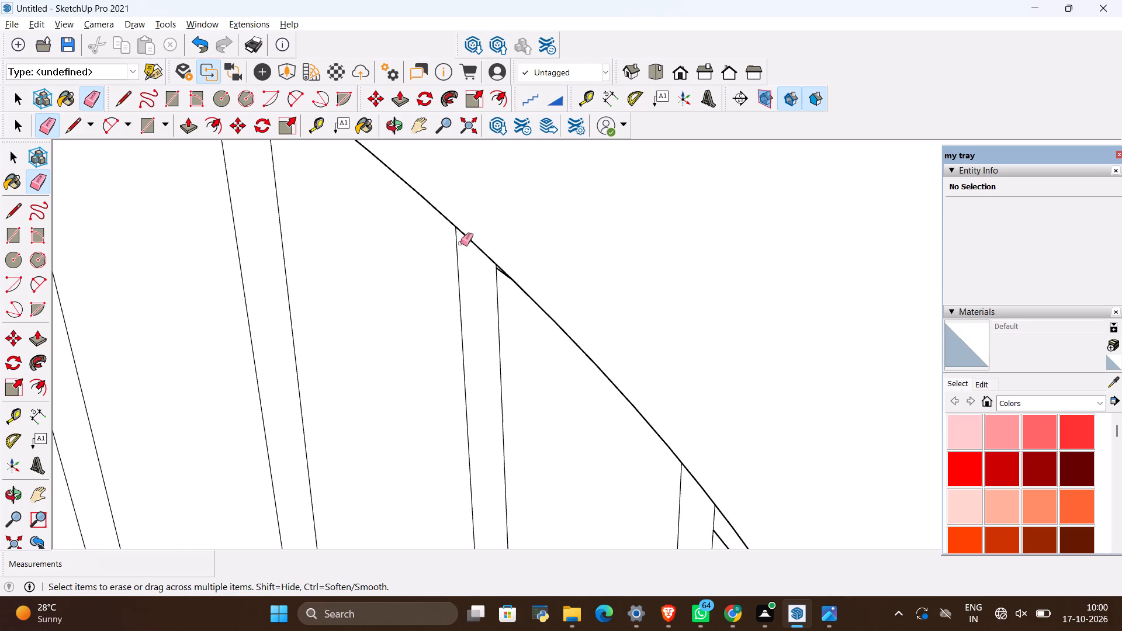
scroll(483, 275, up, 10)
scroll(527, 275, down, 4)
scroll(457, 272, up, 4)
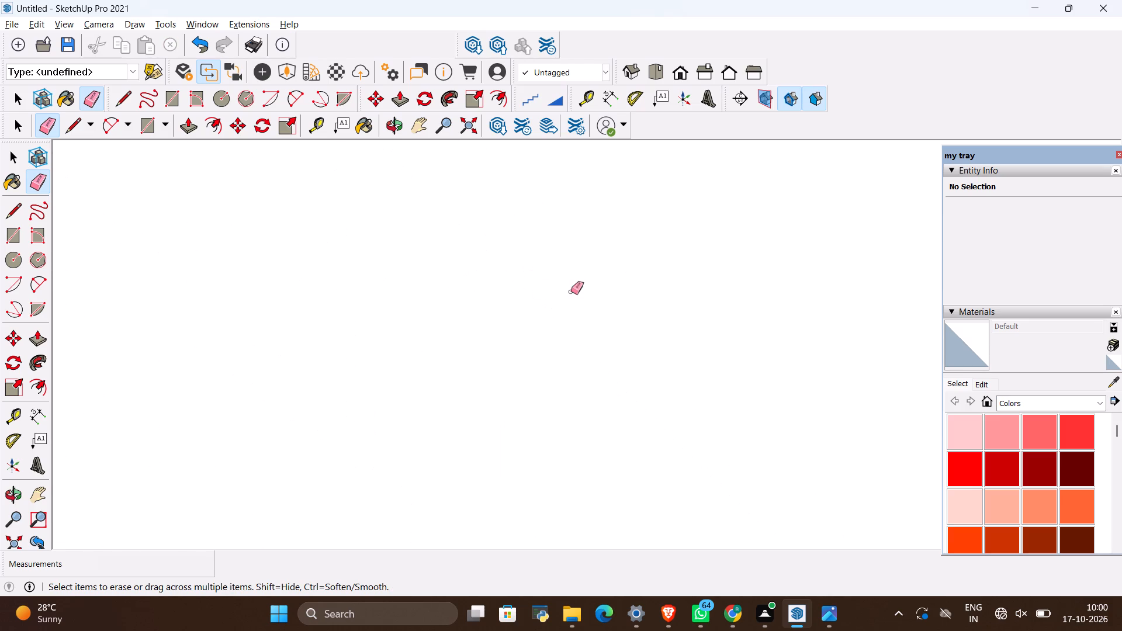
scroll(540, 293, down, 3)
scroll(512, 299, up, 11)
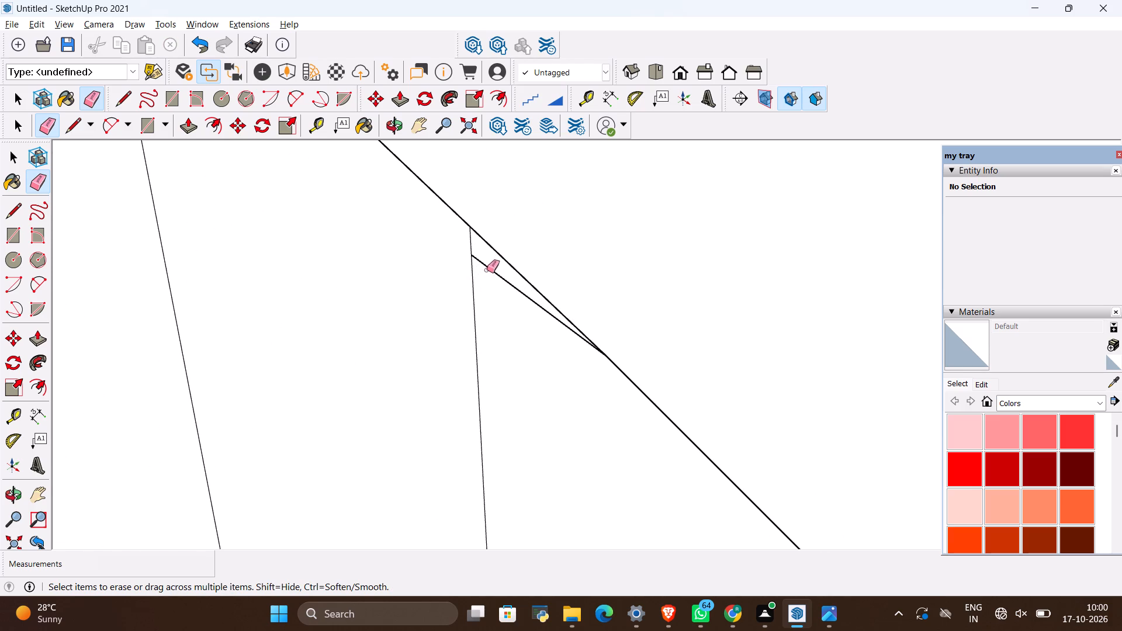
drag(488, 268, 490, 281)
scroll(467, 272, down, 20)
scroll(467, 272, down, 5)
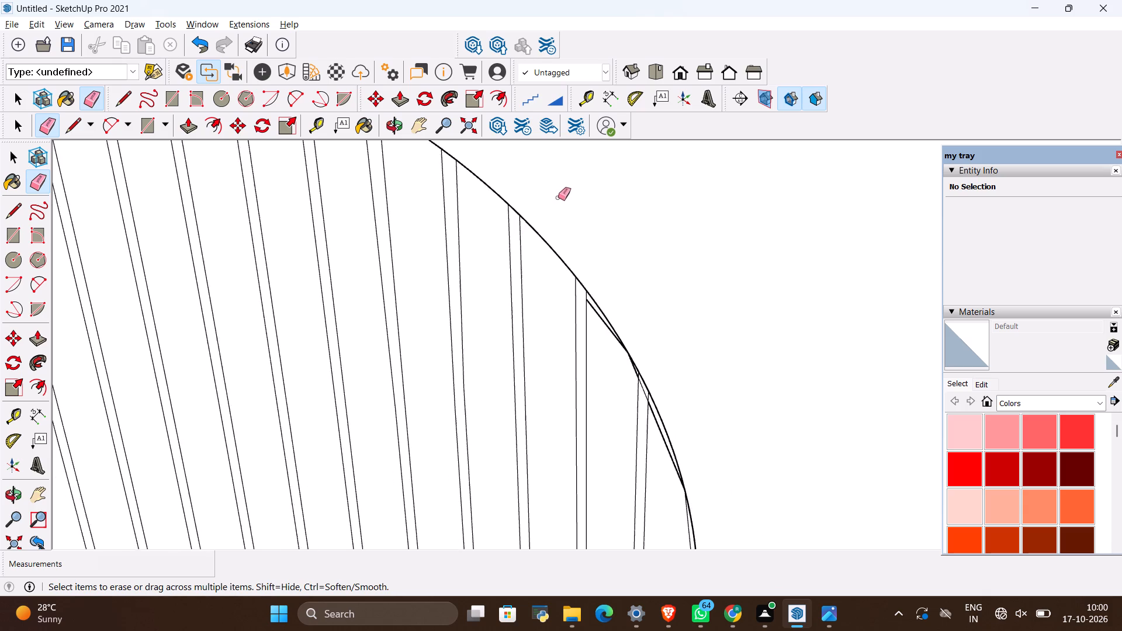
scroll(558, 197, down, 2)
scroll(607, 296, up, 18)
drag(541, 199, 541, 217)
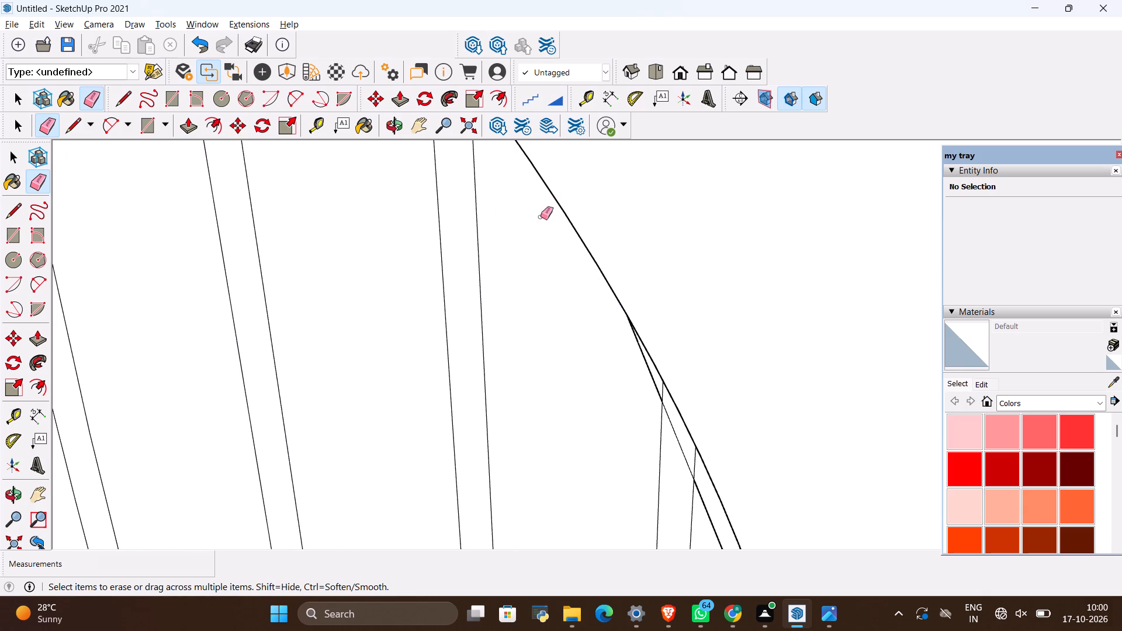
Erase the remaining inner arc segments around the ninth strip right of the crown, down to where the copied arch meets its straight side.
scroll(652, 364, up, 8)
drag(645, 360, 612, 366)
scroll(553, 288, down, 8)
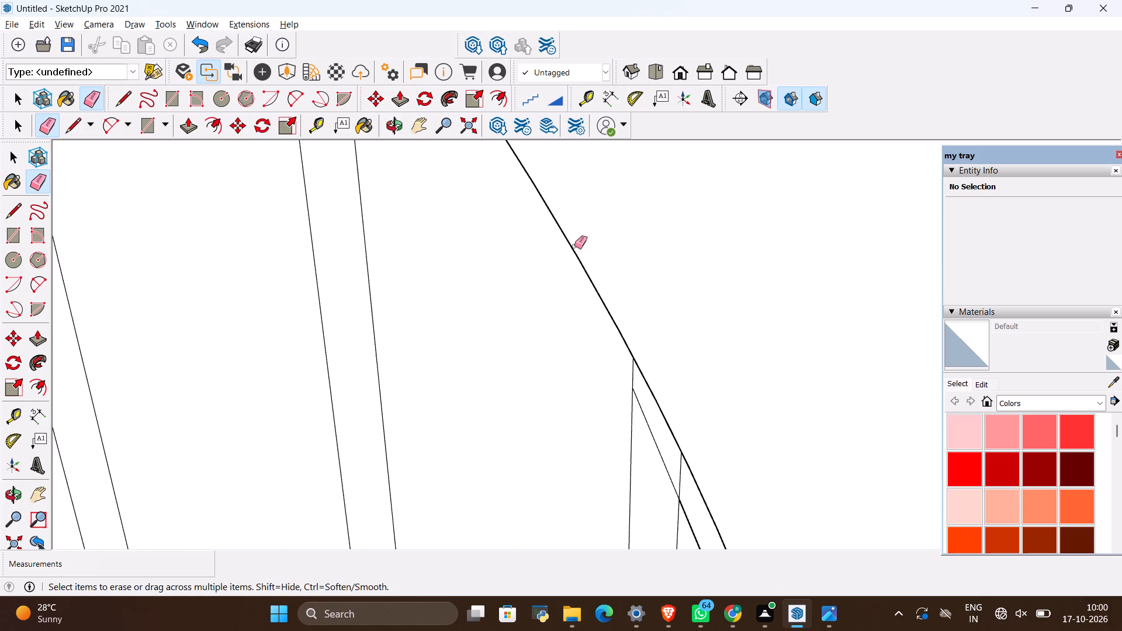
scroll(574, 246, down, 2)
scroll(626, 359, up, 8)
drag(615, 353, 594, 374)
scroll(505, 279, down, 4)
scroll(640, 407, up, 2)
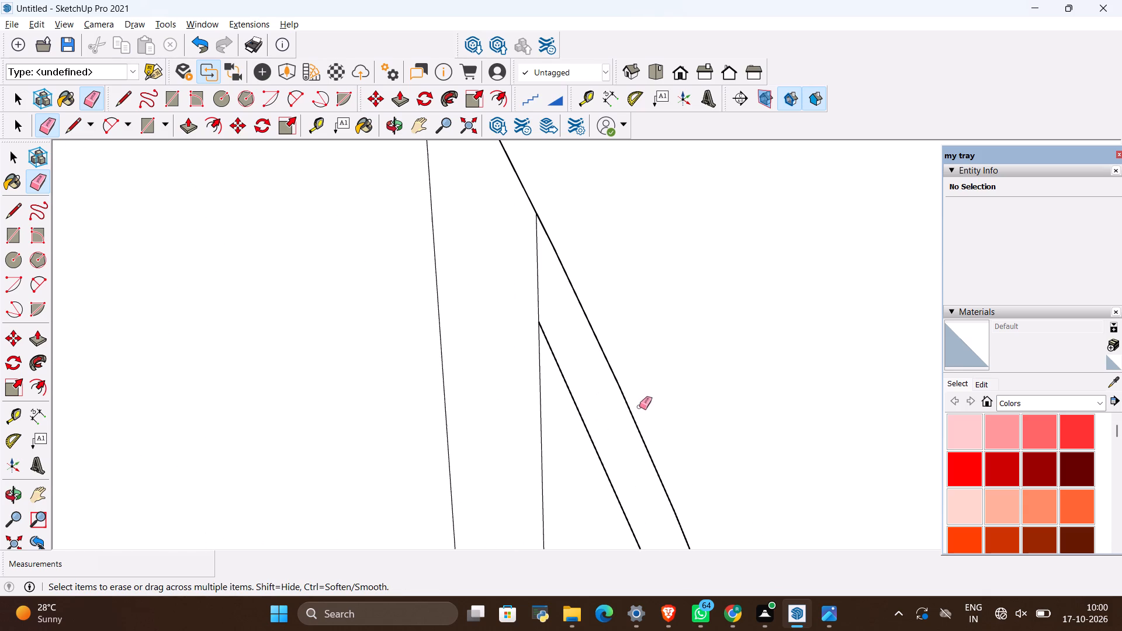
drag(594, 425, 559, 486)
scroll(600, 376, down, 20)
scroll(600, 376, down, 1)
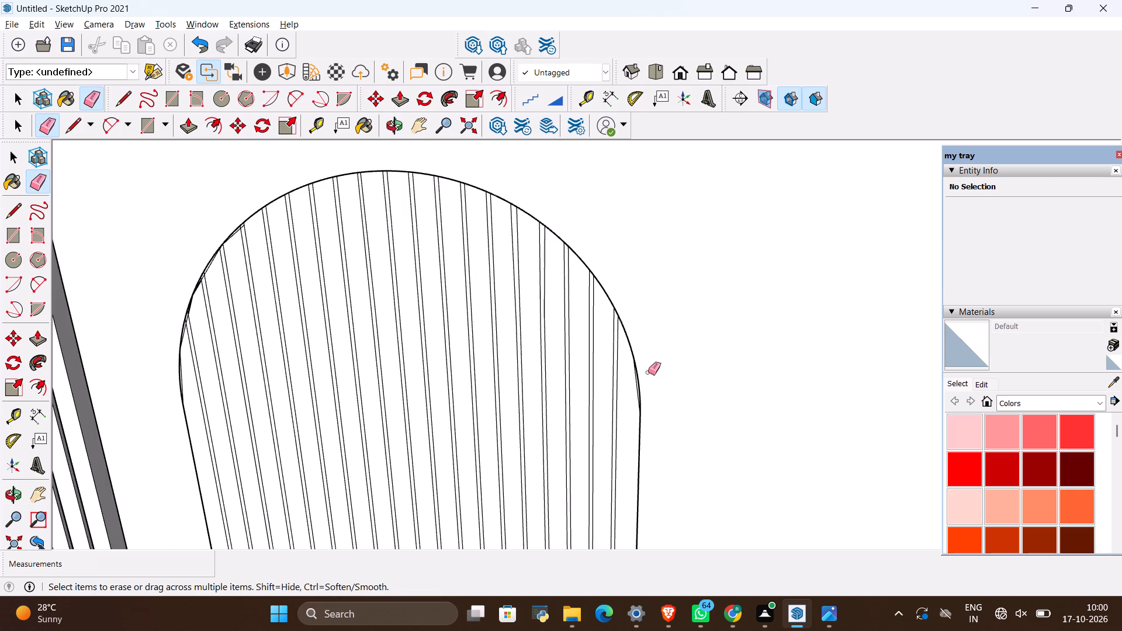
scroll(638, 377, up, 19)
drag(633, 386, 614, 422)
scroll(672, 361, down, 20)
scroll(672, 361, down, 7)
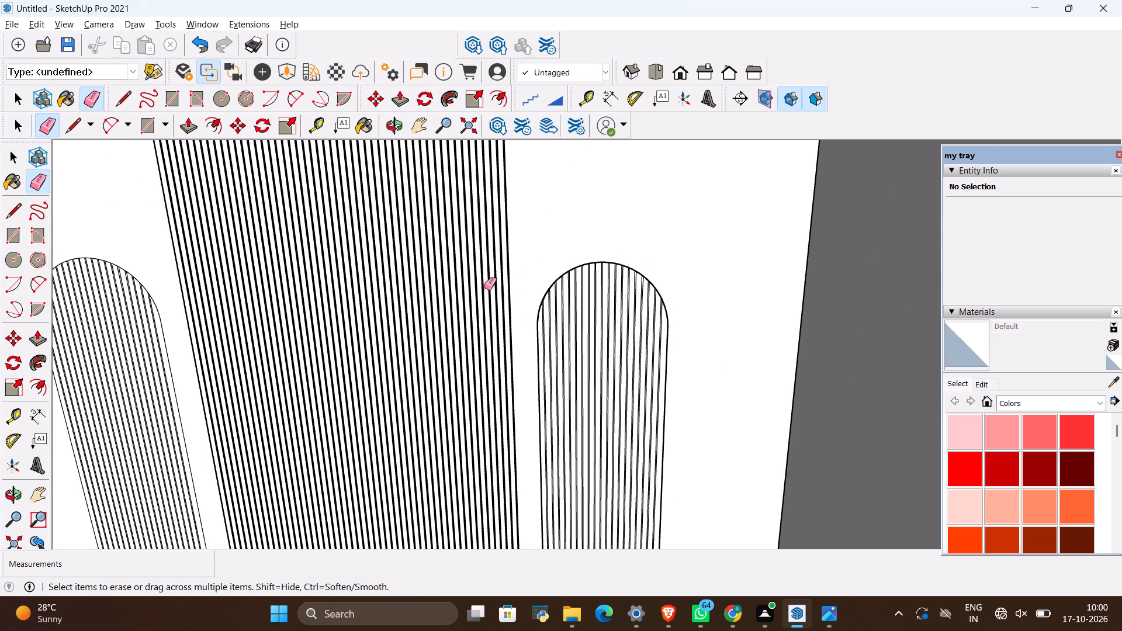
Select the wall face around the copied arch and examine the slatted wall, including the top of the central panel.
key(space)
click(670, 260)
scroll(674, 258, down, 5)
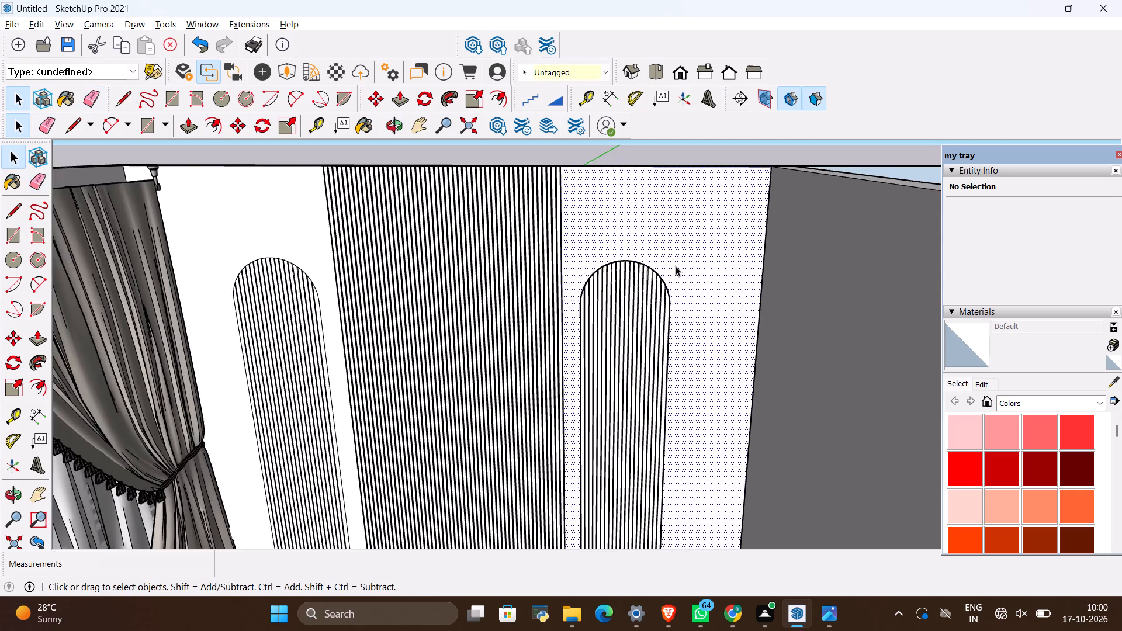
scroll(676, 273, down, 4)
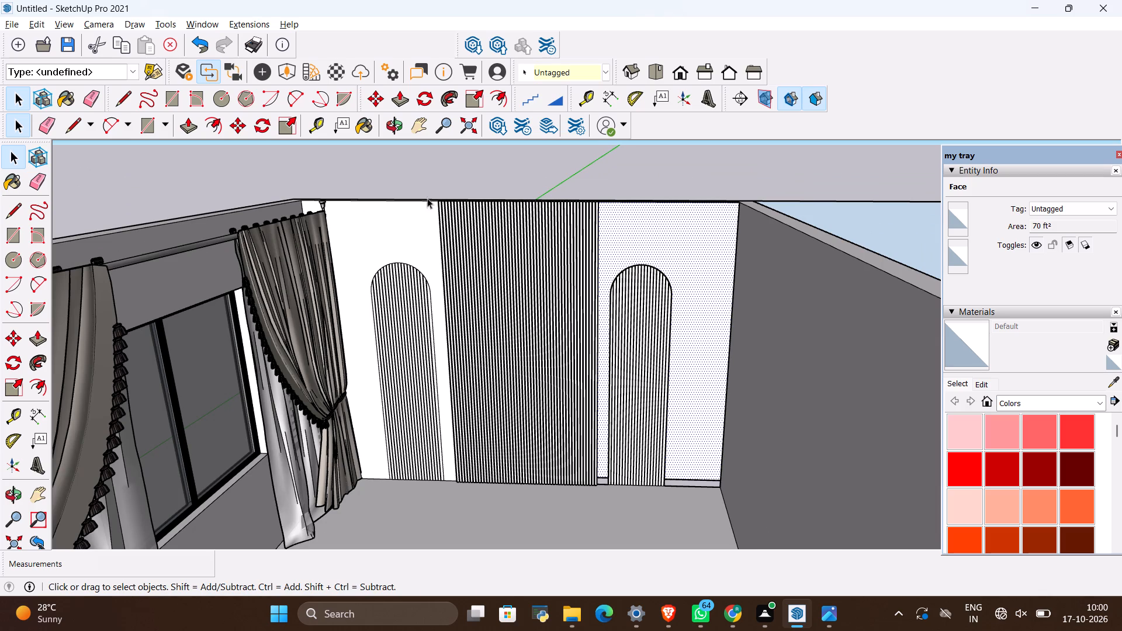
scroll(428, 197, up, 20)
scroll(428, 197, up, 13)
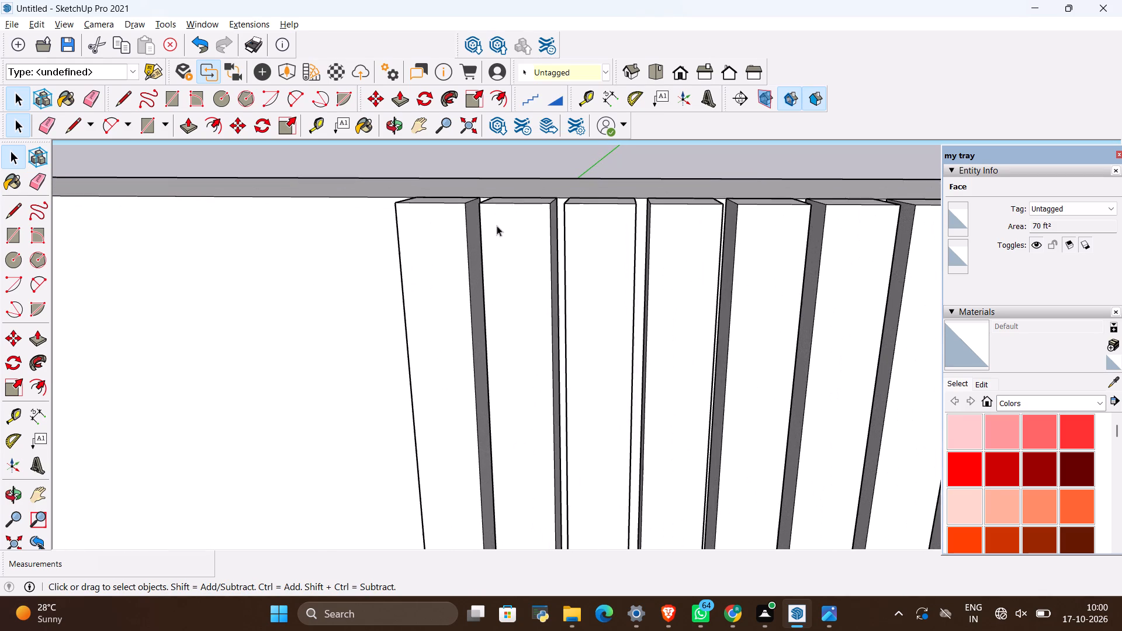
scroll(399, 241, down, 20)
scroll(399, 241, down, 7)
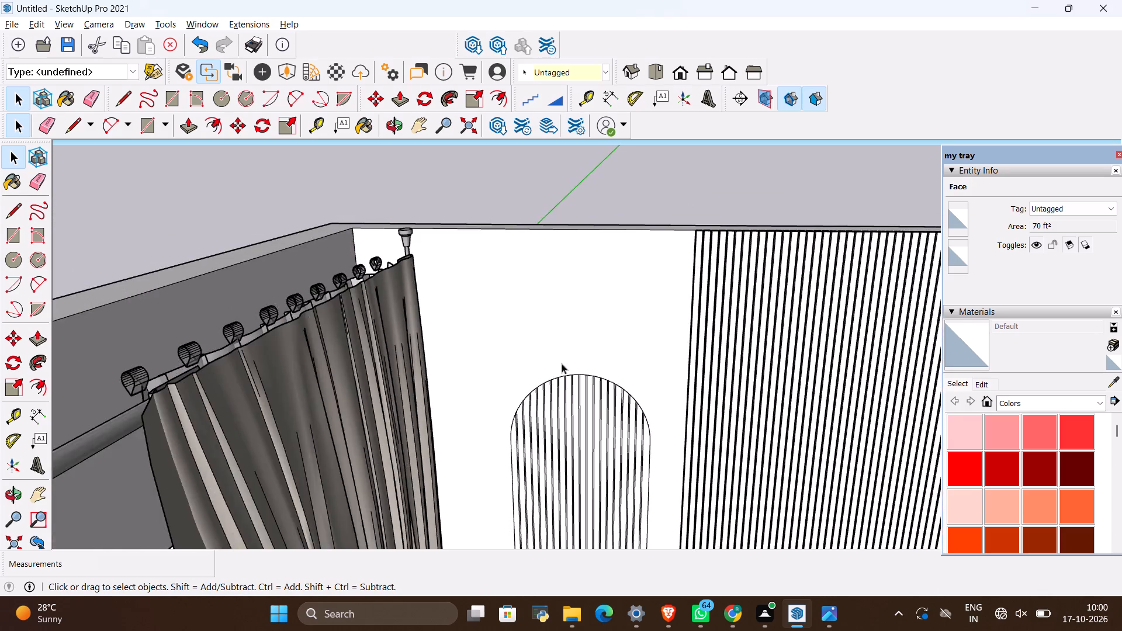
Extrude the first strip at the copied arch's left edge outward by 1 inch.
scroll(539, 319, down, 5)
scroll(583, 415, up, 9)
scroll(316, 294, up, 4)
scroll(413, 403, up, 9)
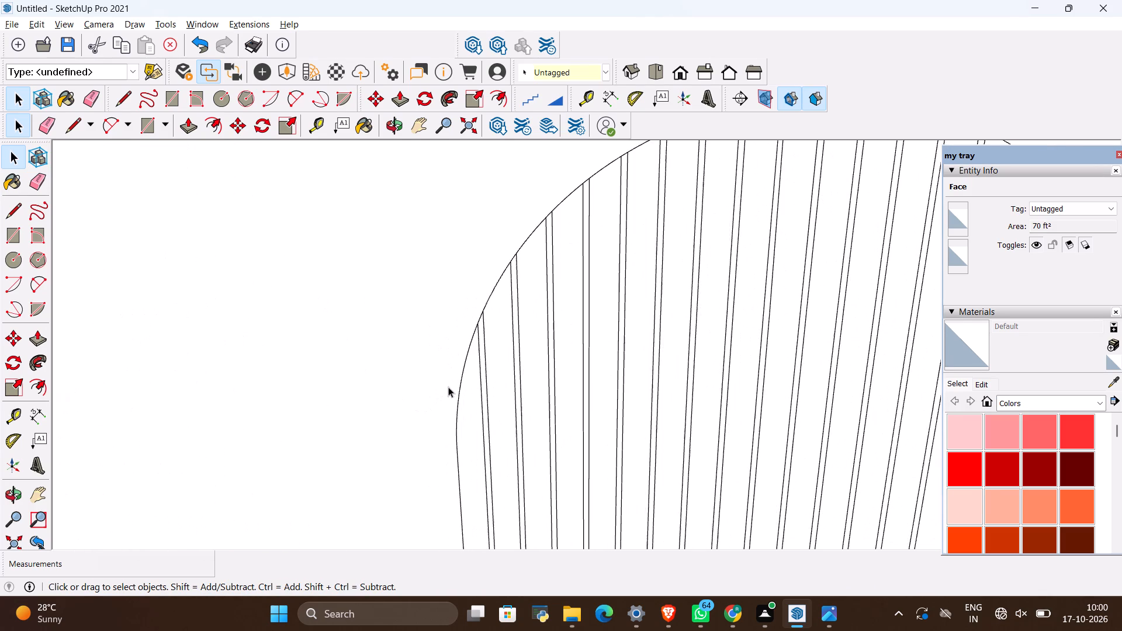
scroll(467, 383, up, 2)
key(p)
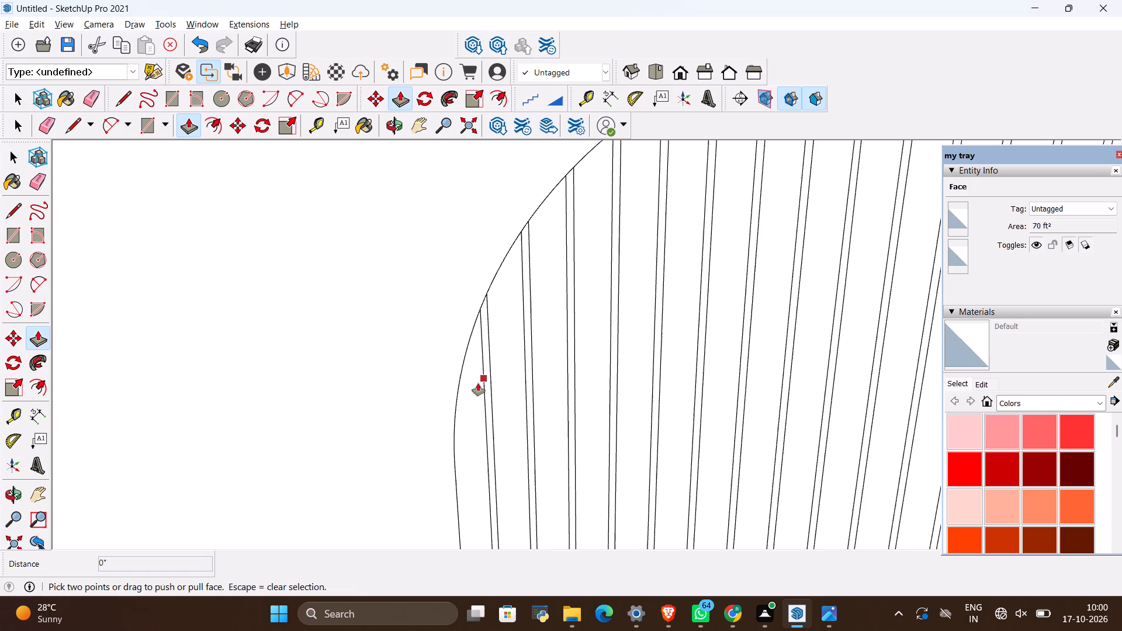
key(space)
click(471, 392)
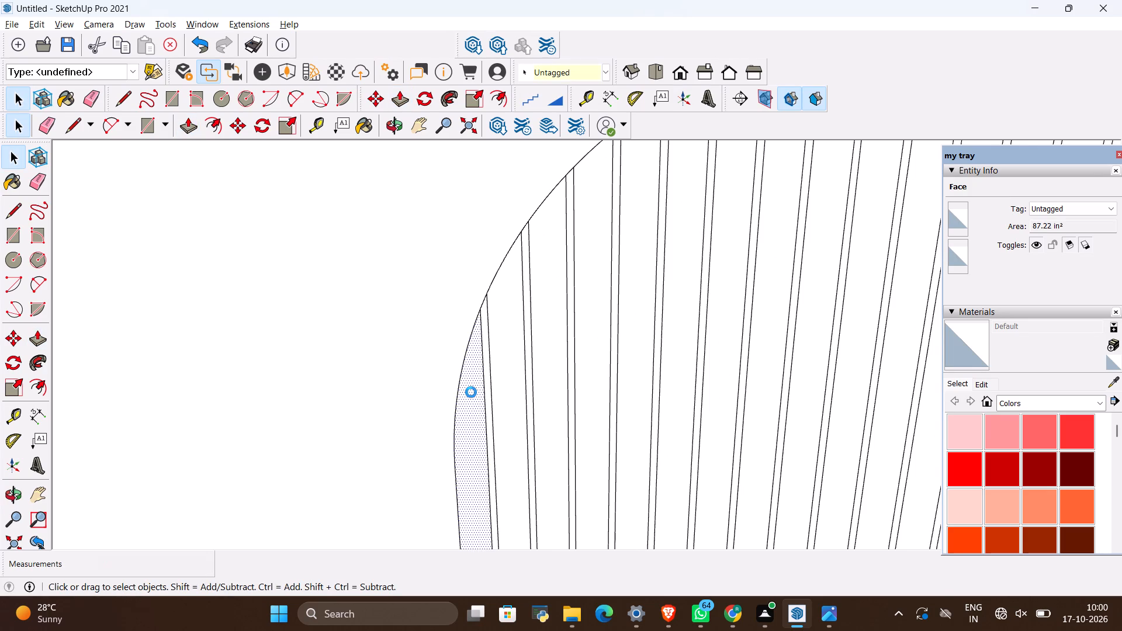
key(p)
click(471, 392)
key(BackSpace)
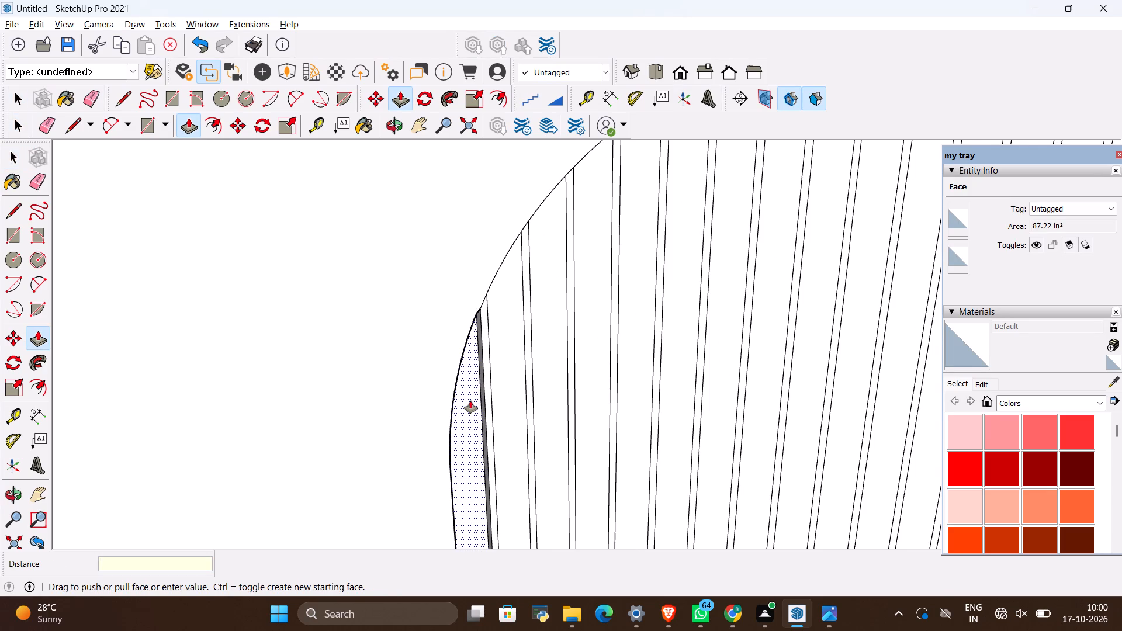
text(1")
key(Return)
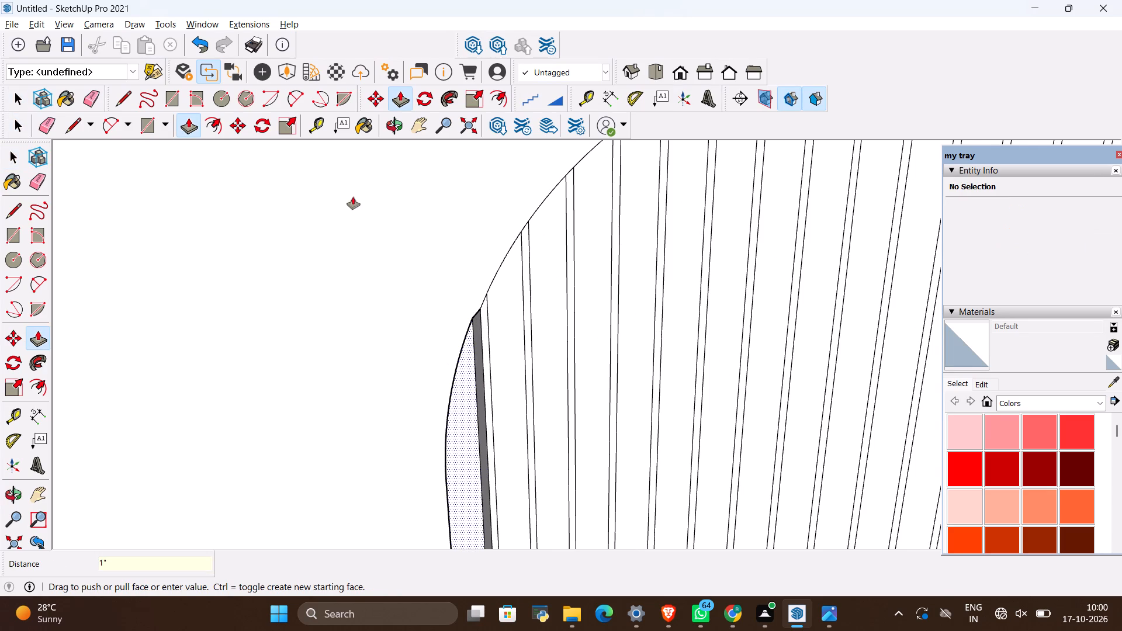
Extrude the second through sixth strips from the copied arch's left edge outward by 1 inch each.
click(505, 306)
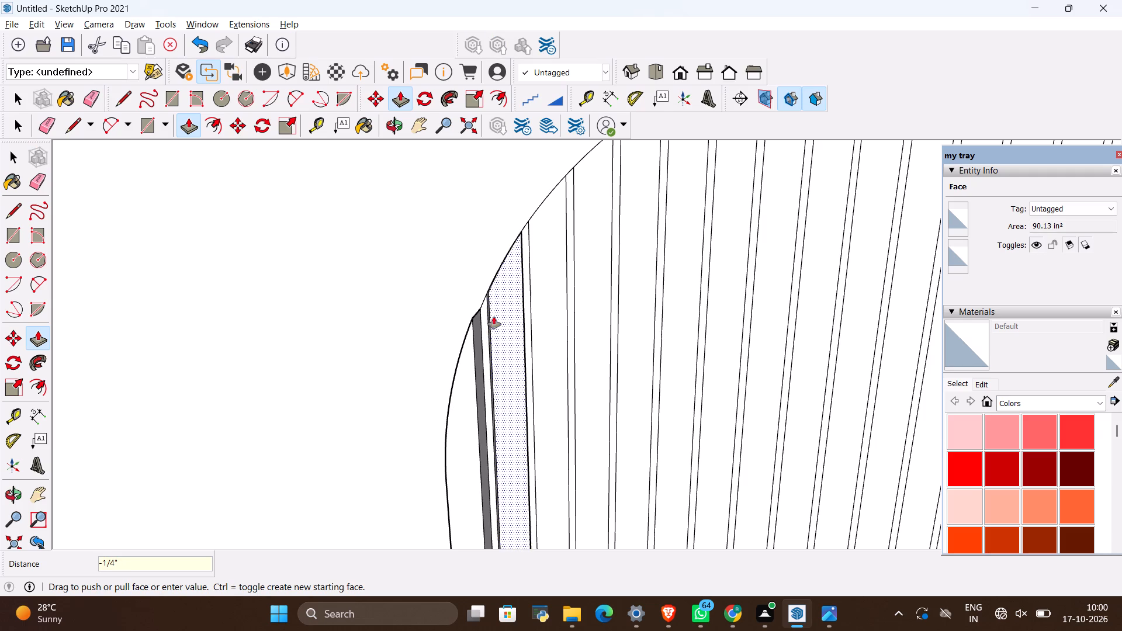
key(BackSpace)
text(1")
key(Return)
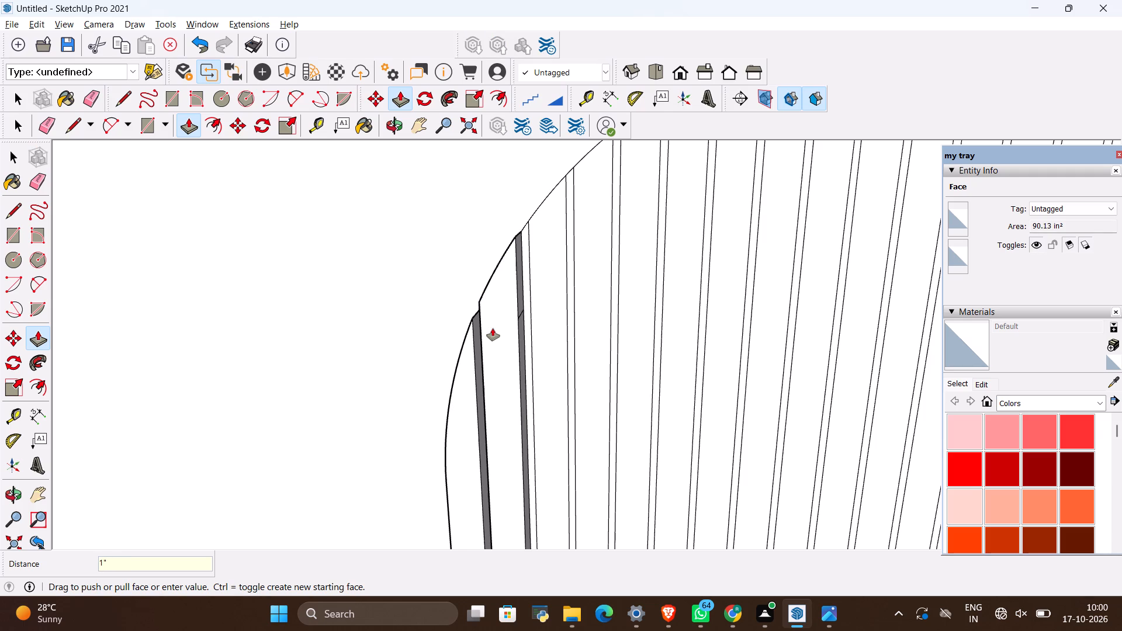
click(552, 404)
click(503, 400)
click(597, 398)
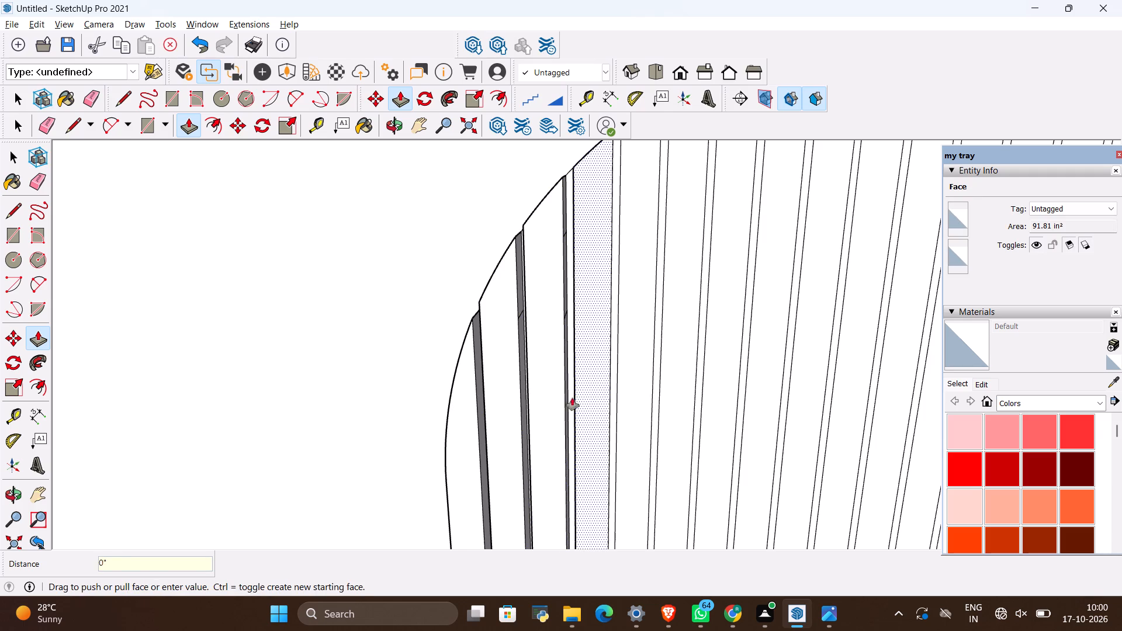
click(550, 397)
click(624, 406)
click(592, 403)
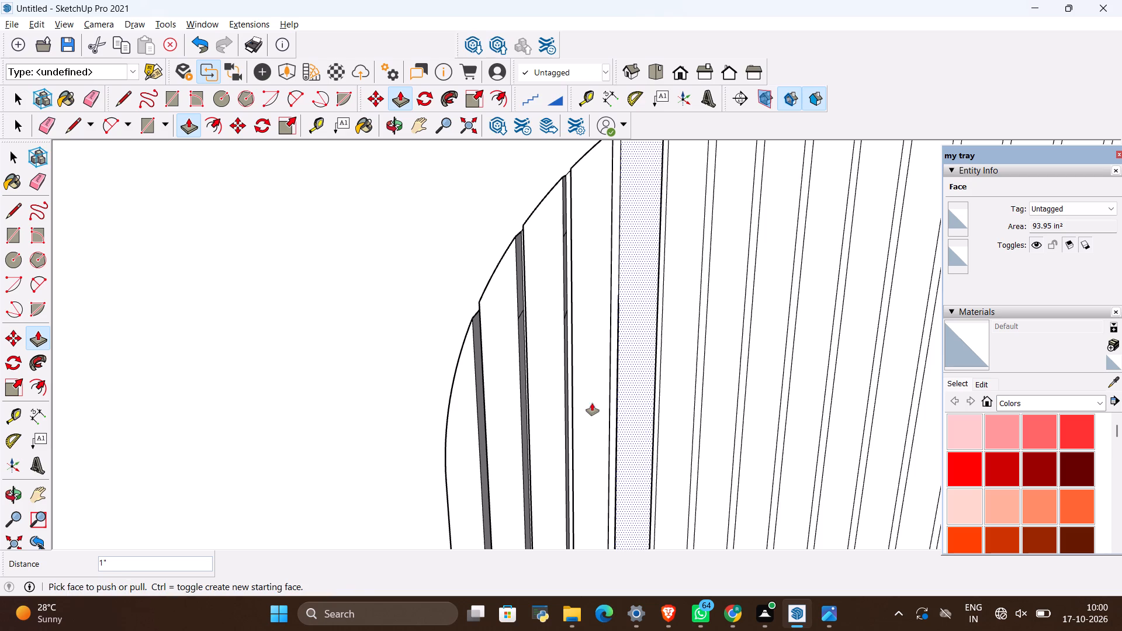
click(669, 428)
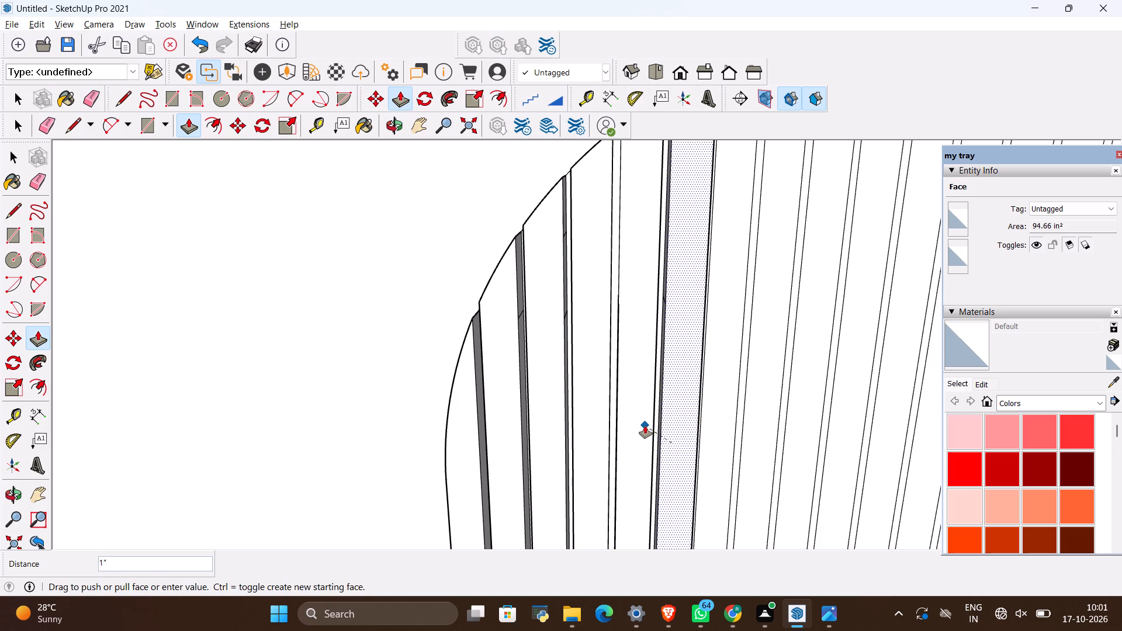
click(645, 426)
Extrude the seventh and eighth strips from the copied arch's left edge outward by 1 inch each.
scroll(650, 418, up, 9)
middle_drag(674, 428, 593, 428)
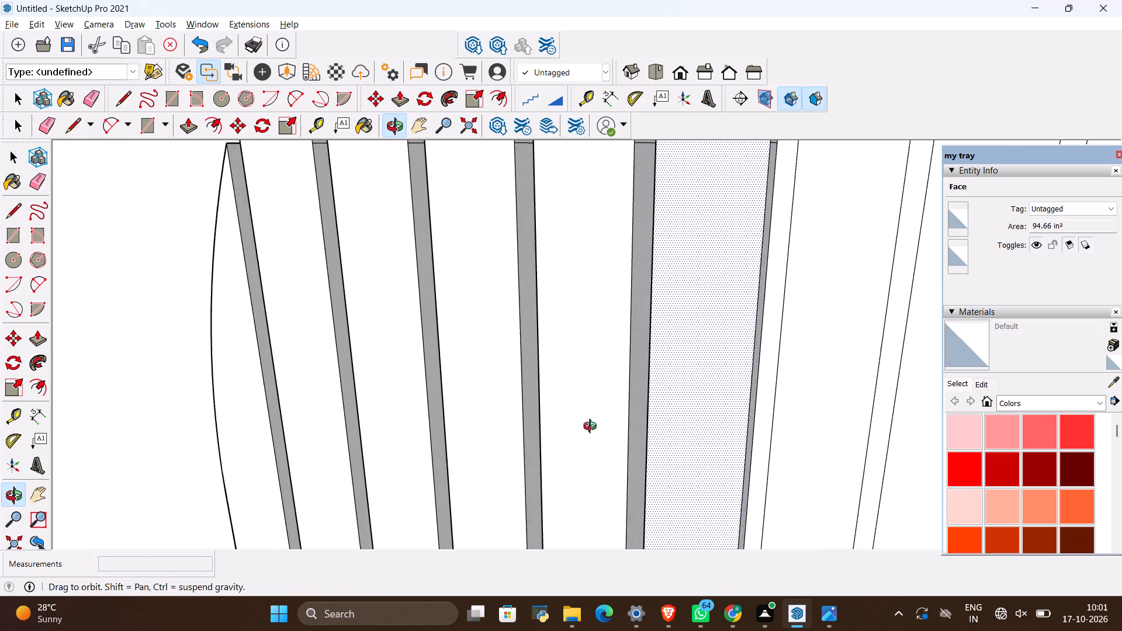
middle_drag(593, 428, 626, 432)
scroll(628, 430, down, 7)
click(736, 452)
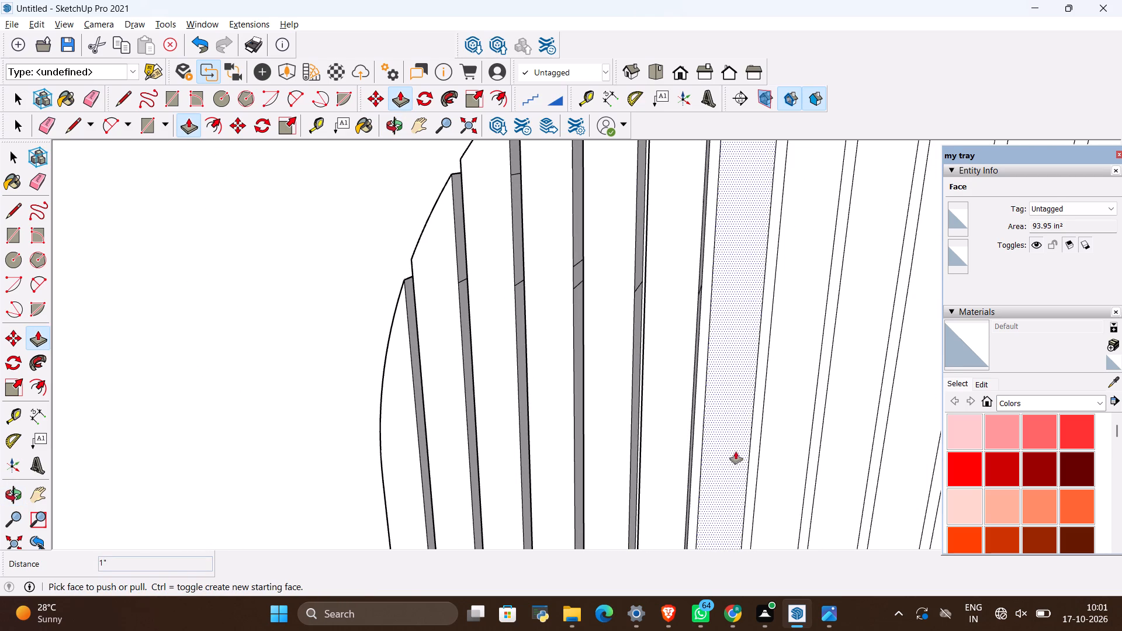
click(663, 435)
click(780, 469)
click(735, 457)
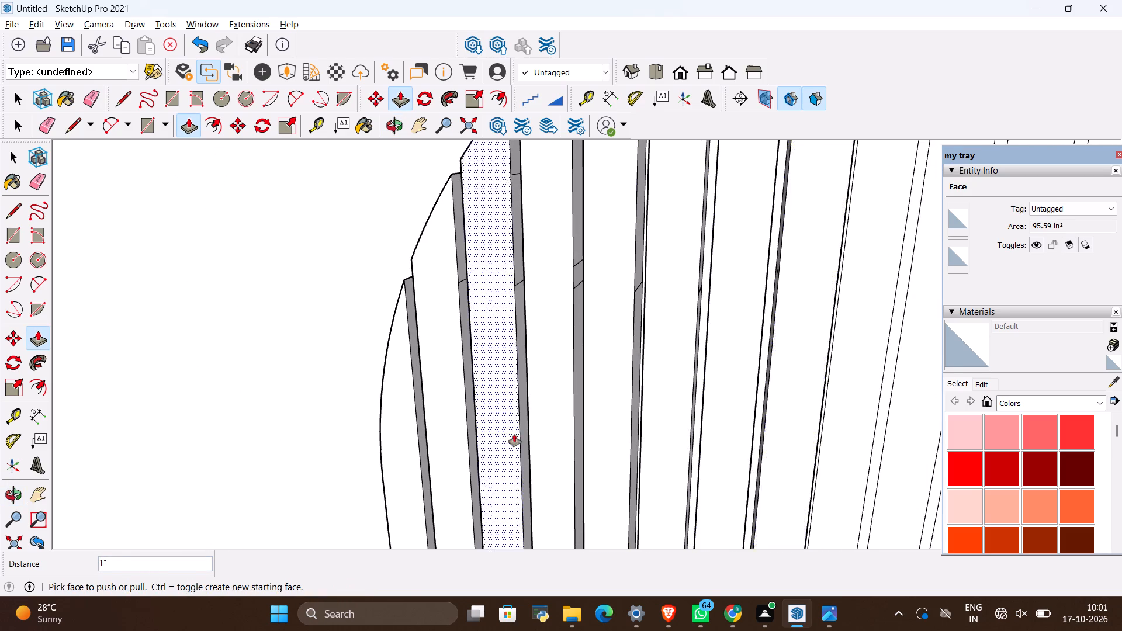
Extrude the ninth, tenth and eleventh strips from the copied arch's left edge outward by 1 inch each.
scroll(514, 434, down, 5)
scroll(670, 431, down, 4)
scroll(716, 431, up, 7)
click(699, 439)
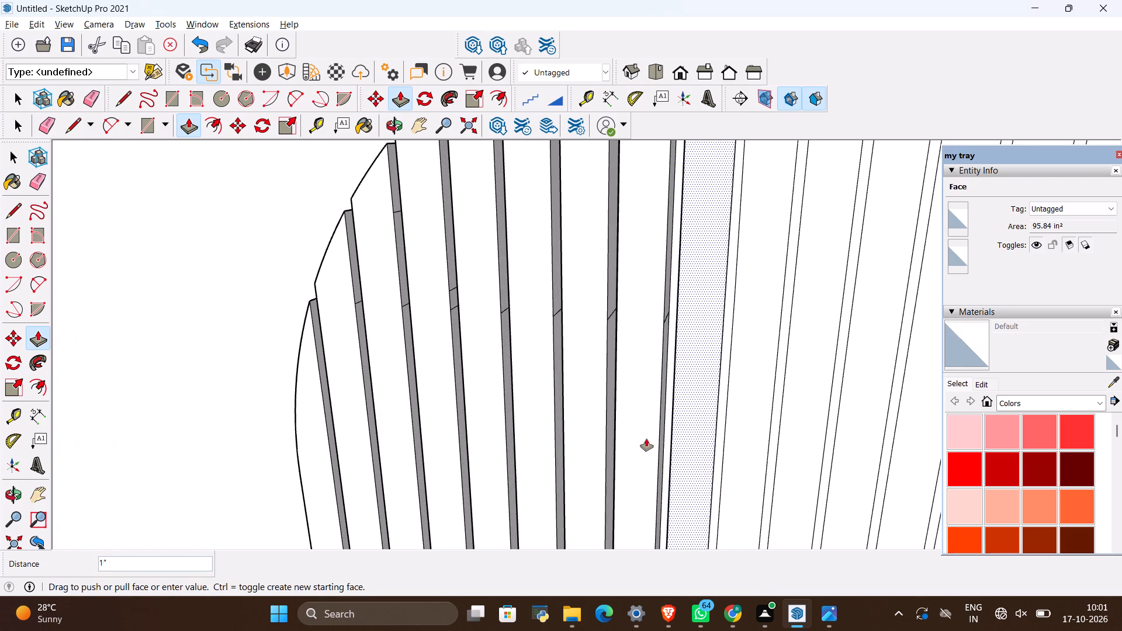
click(644, 439)
click(730, 459)
click(678, 445)
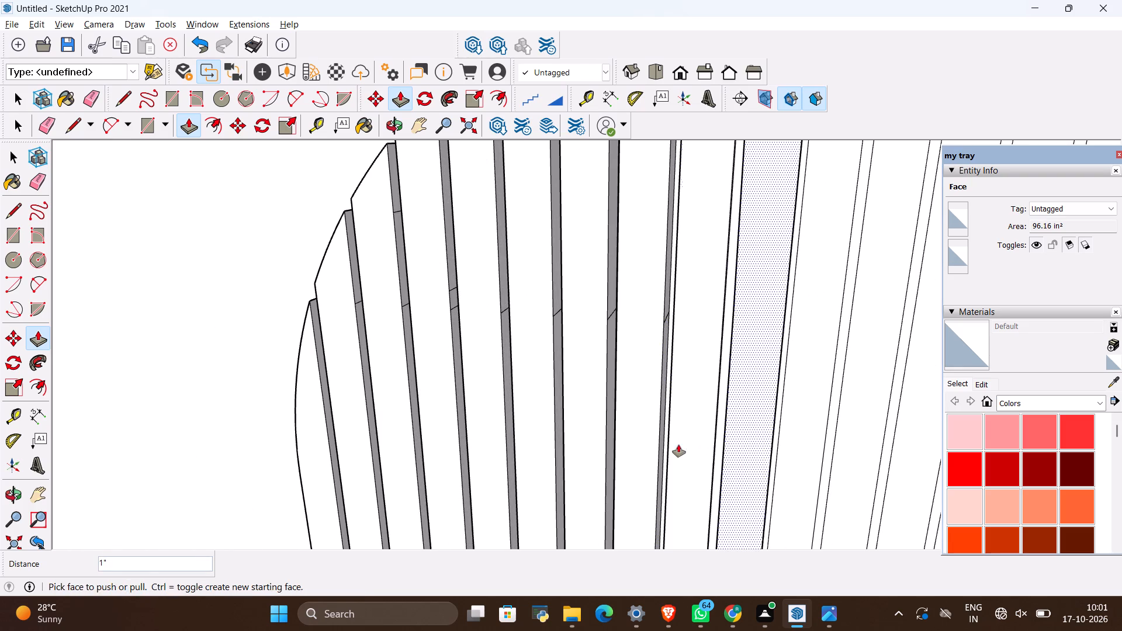
click(812, 466)
click(733, 449)
Extrude the twelfth, thirteenth and fourteenth strips of the copied arch outward, level with the 1-inch strips beside them.
scroll(557, 424, down, 9)
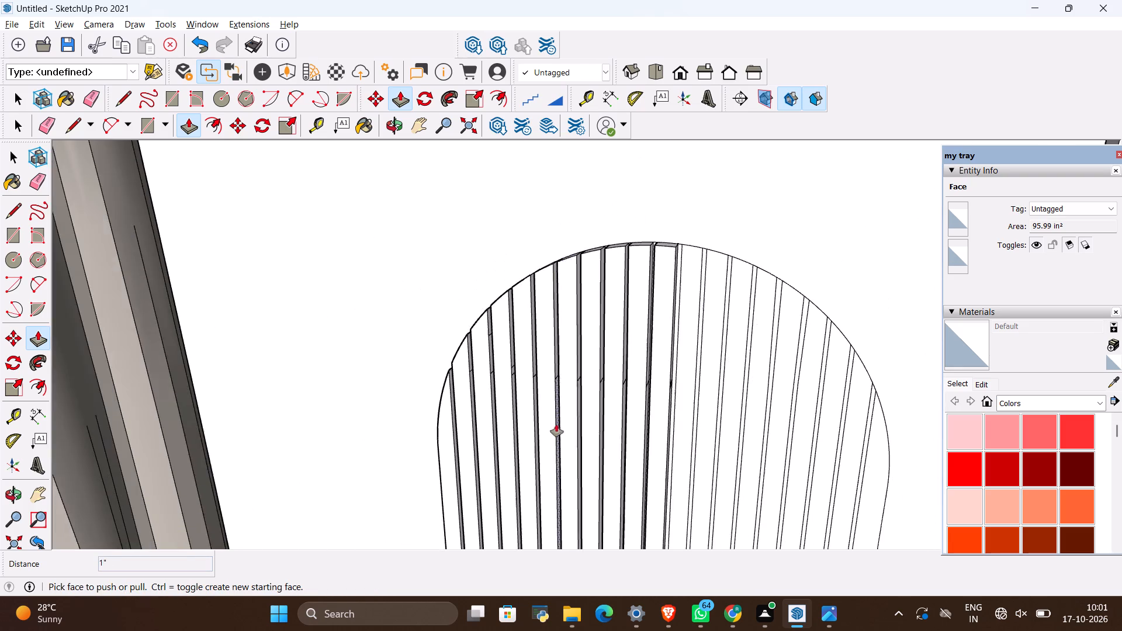
scroll(694, 434, up, 7)
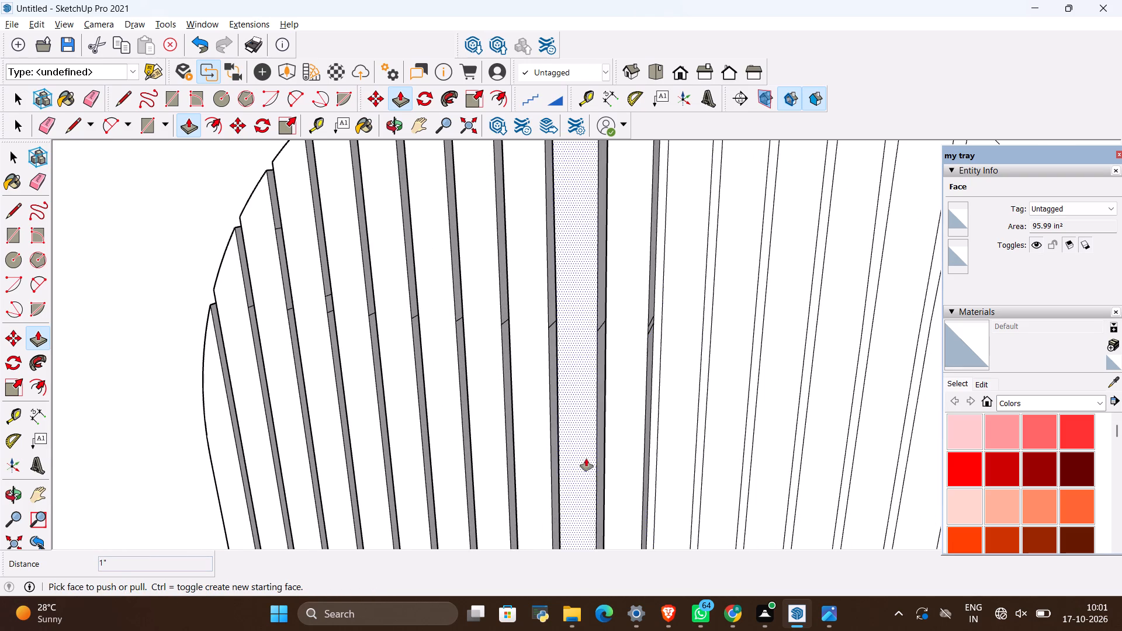
click(676, 457)
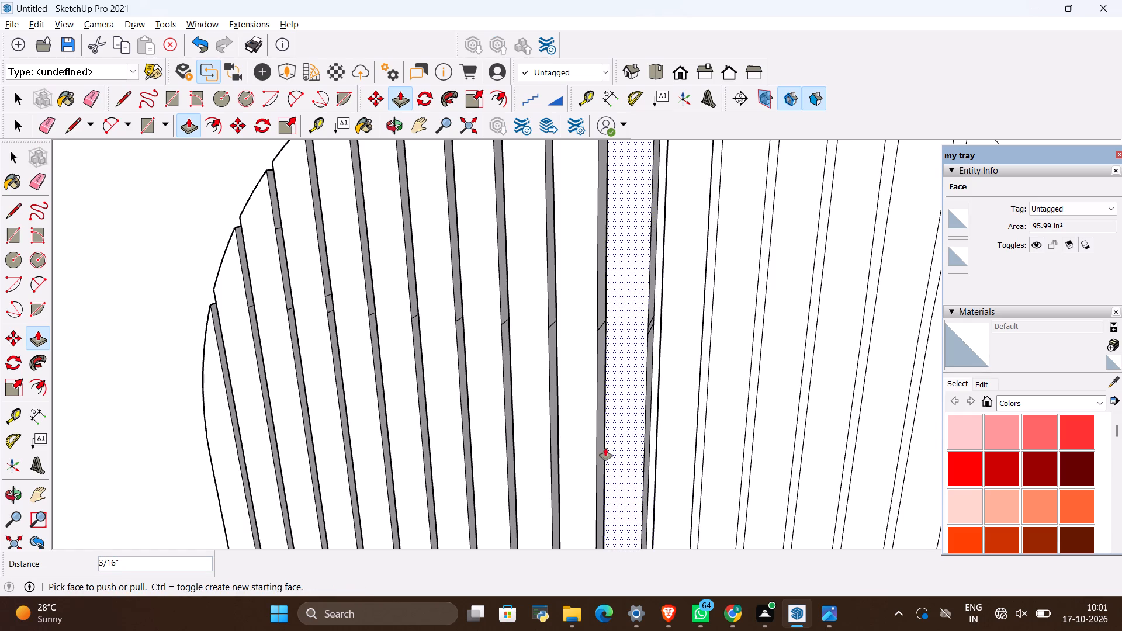
click(673, 451)
click(633, 443)
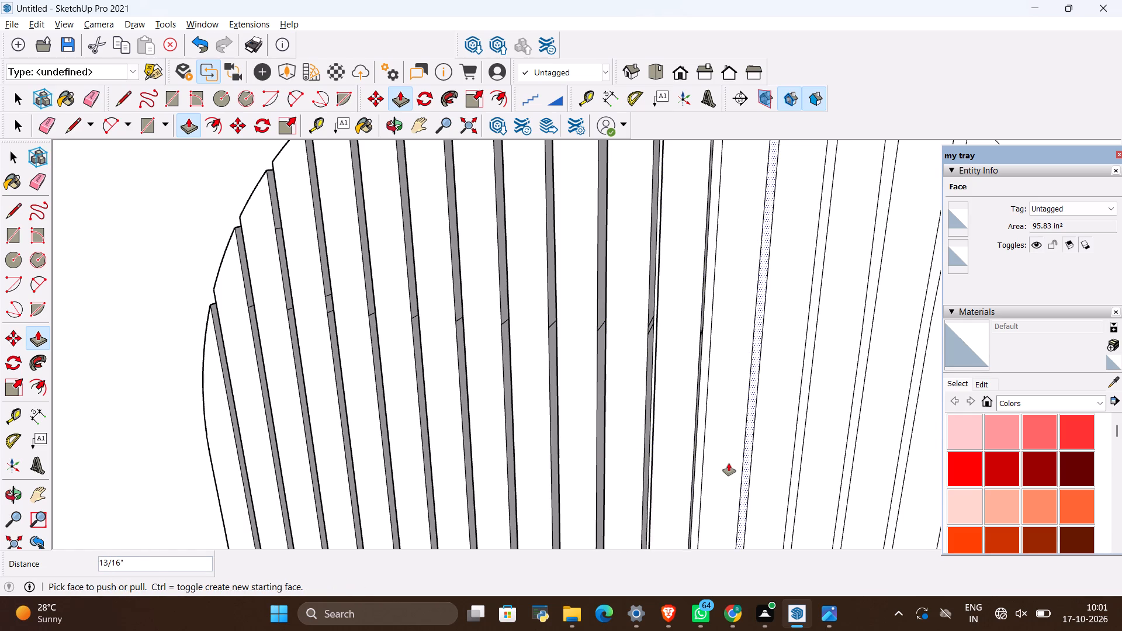
click(729, 464)
click(683, 450)
click(759, 463)
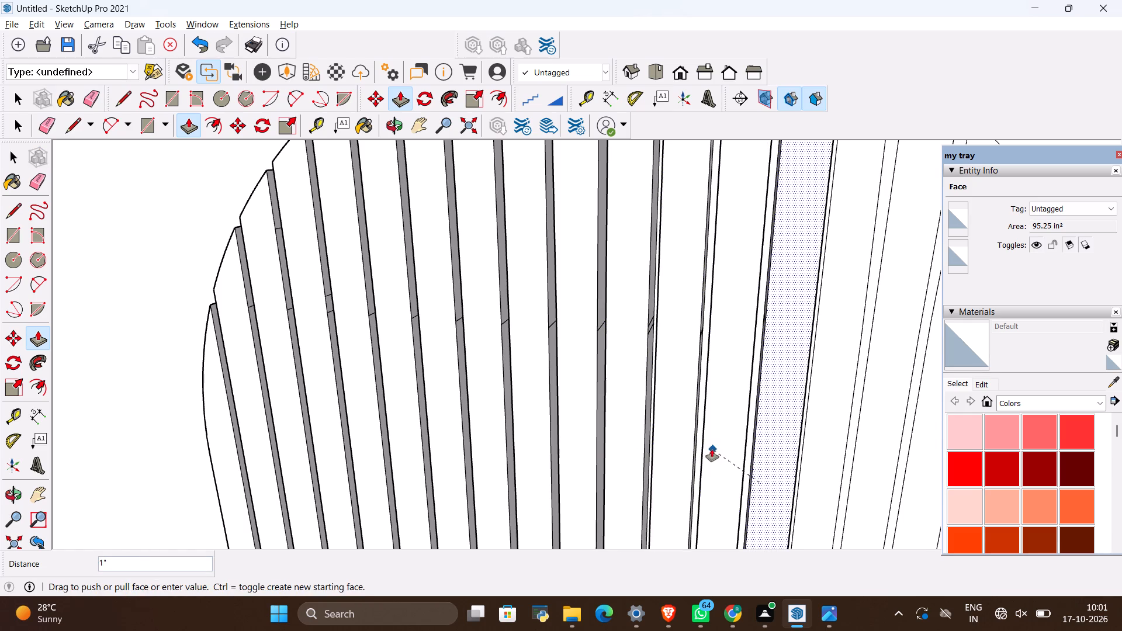
click(712, 449)
Extrude the fifteenth, sixteenth and seventeenth strips of the copied arch outward by 1 inch each.
scroll(576, 414, down, 8)
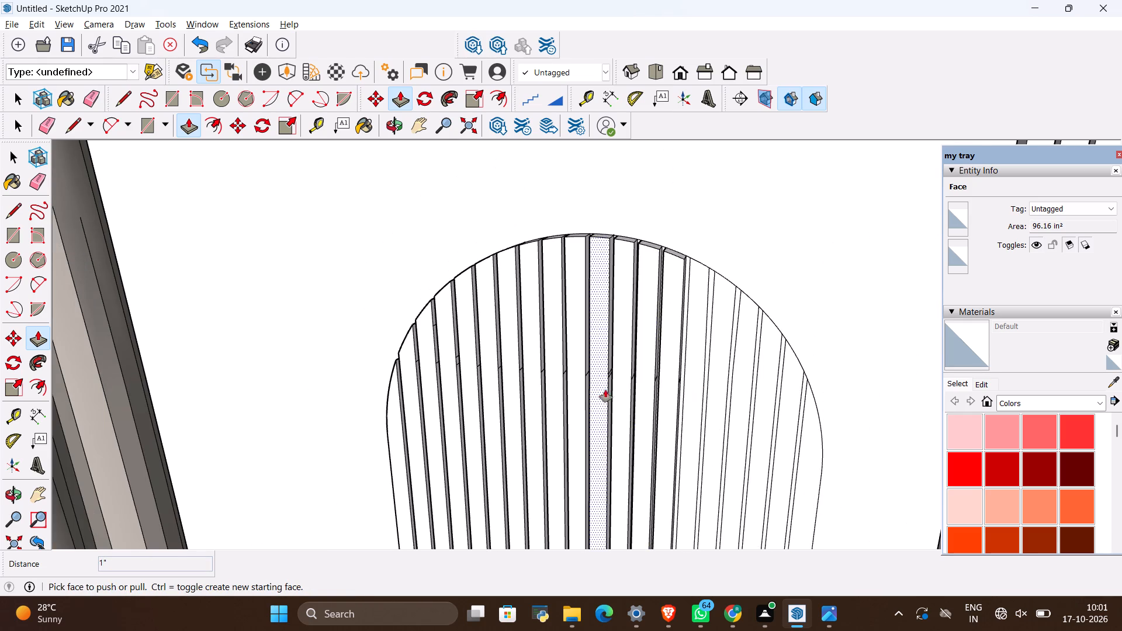
scroll(587, 390, down, 1)
scroll(755, 308, up, 5)
middle_drag(789, 307, 746, 322)
click(626, 364)
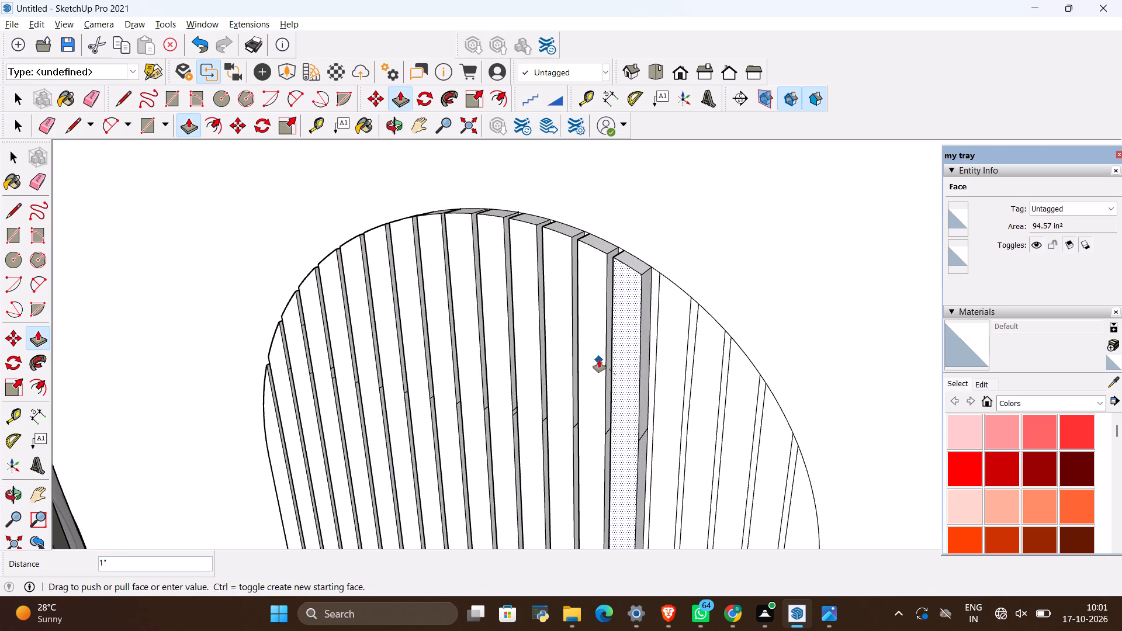
click(598, 360)
click(664, 371)
click(639, 360)
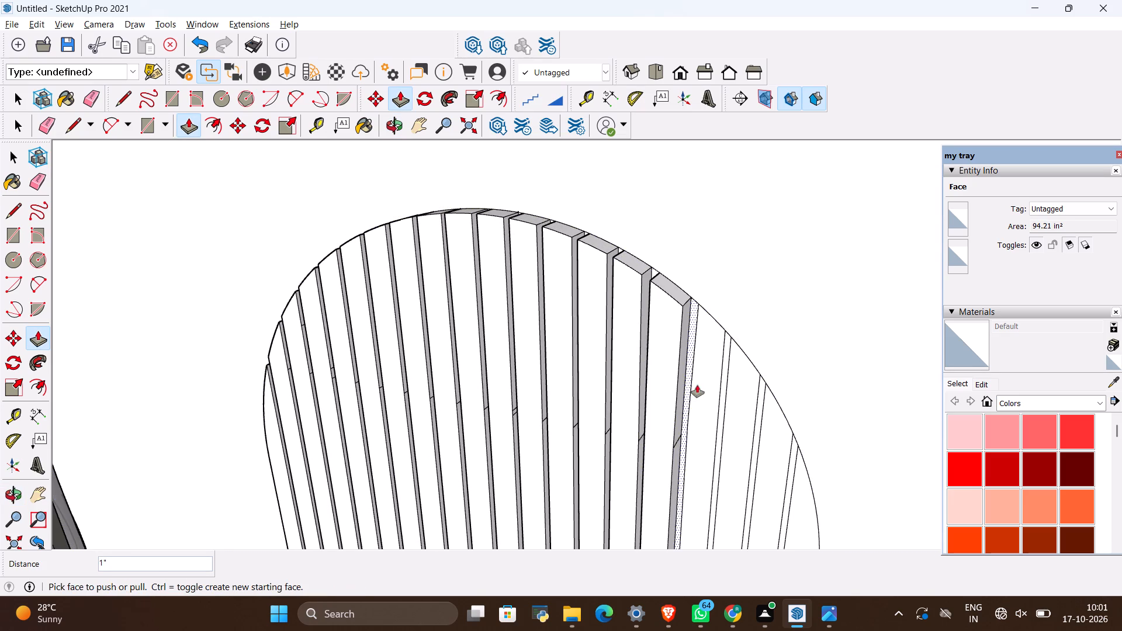
click(701, 387)
click(654, 359)
Extrude the last three strips at the copied arch's right edge outward by about 7/8 inch each.
click(750, 410)
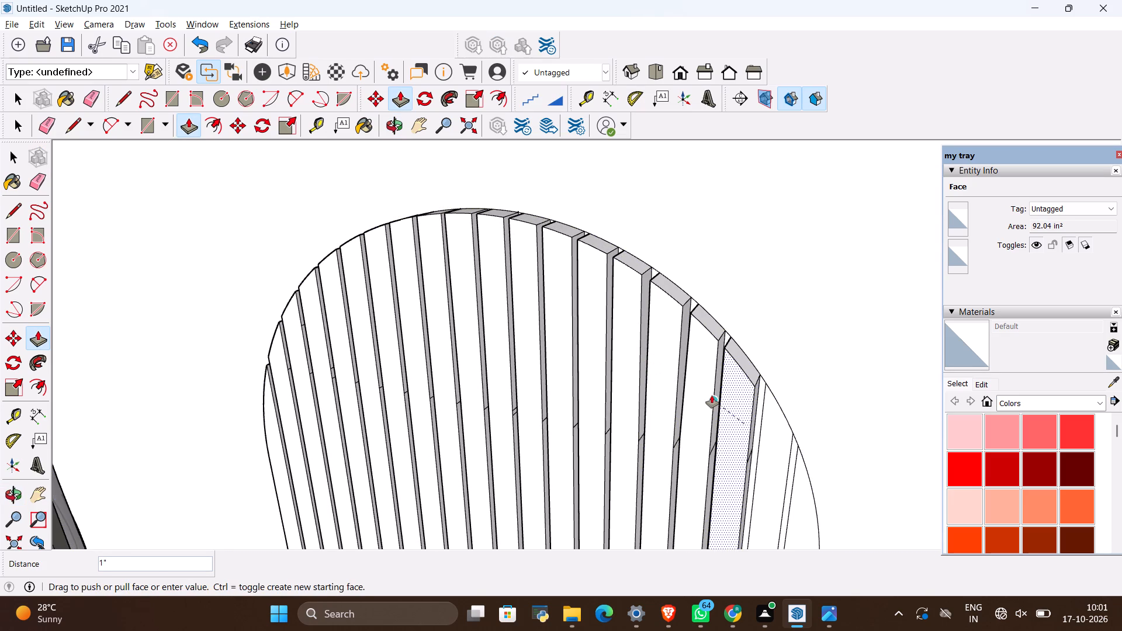
click(712, 396)
click(766, 426)
click(731, 417)
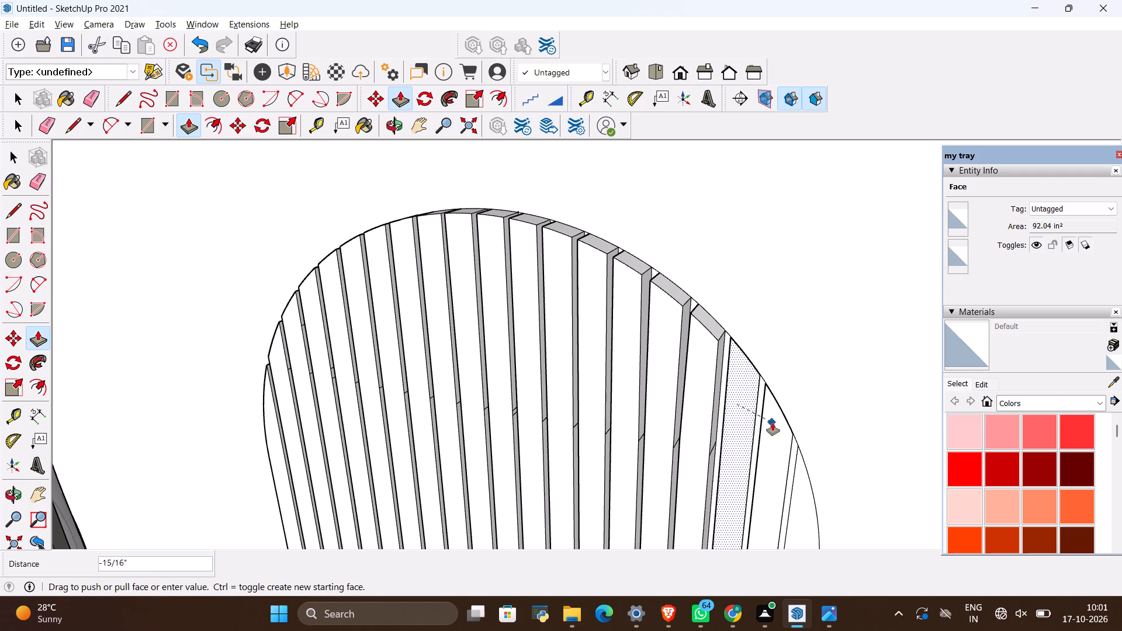
click(699, 395)
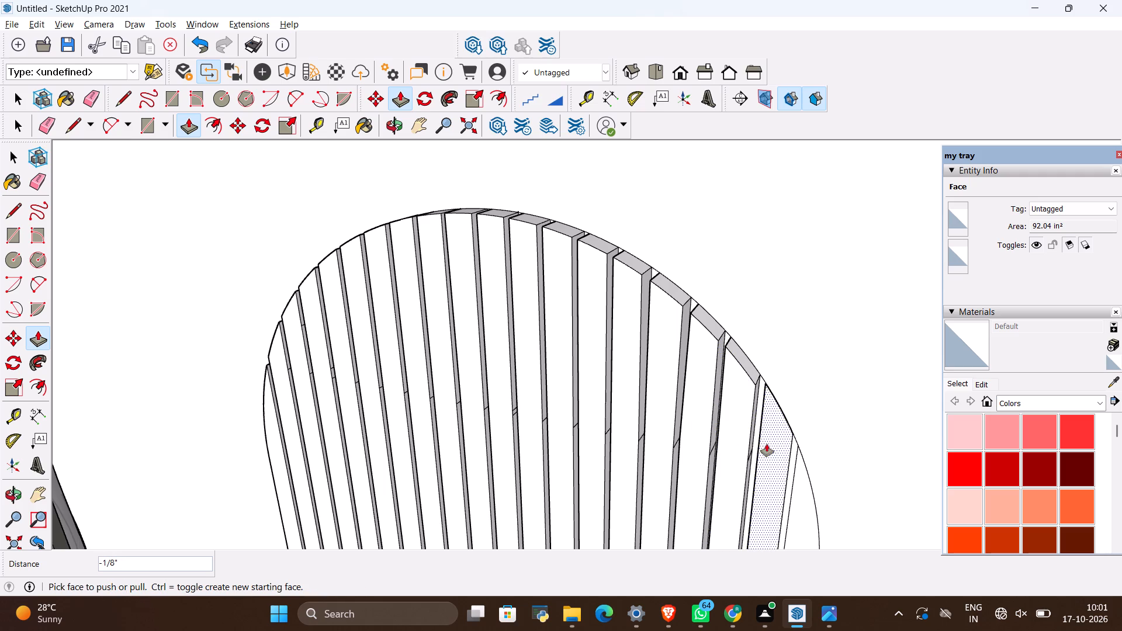
click(768, 445)
click(725, 429)
click(804, 491)
click(775, 469)
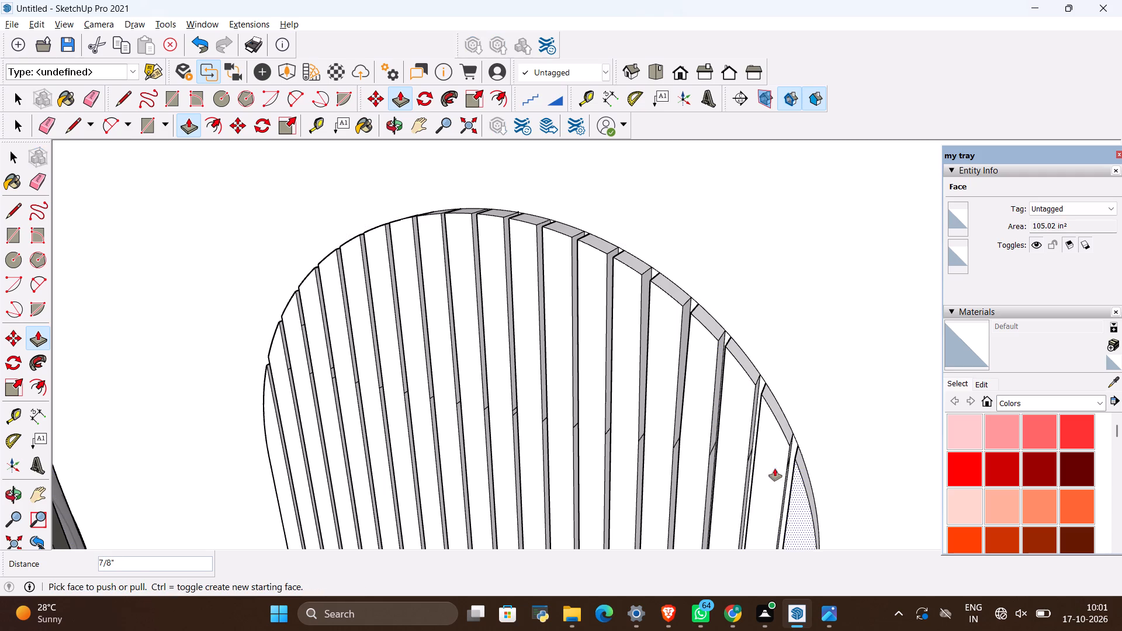
scroll(782, 397, down, 12)
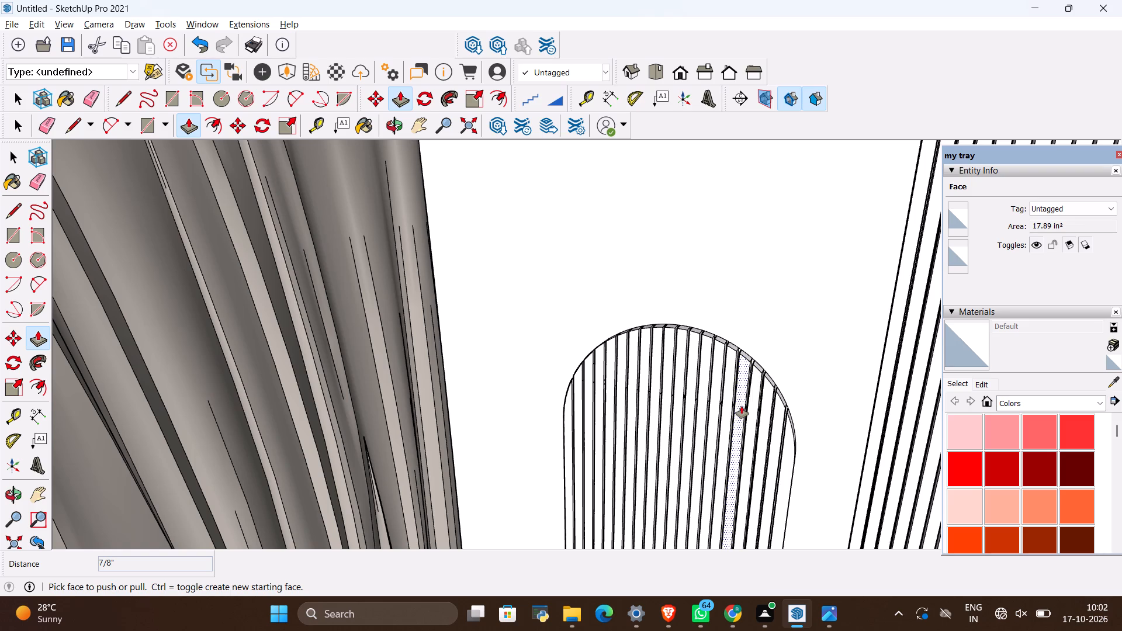
scroll(692, 238, down, 10)
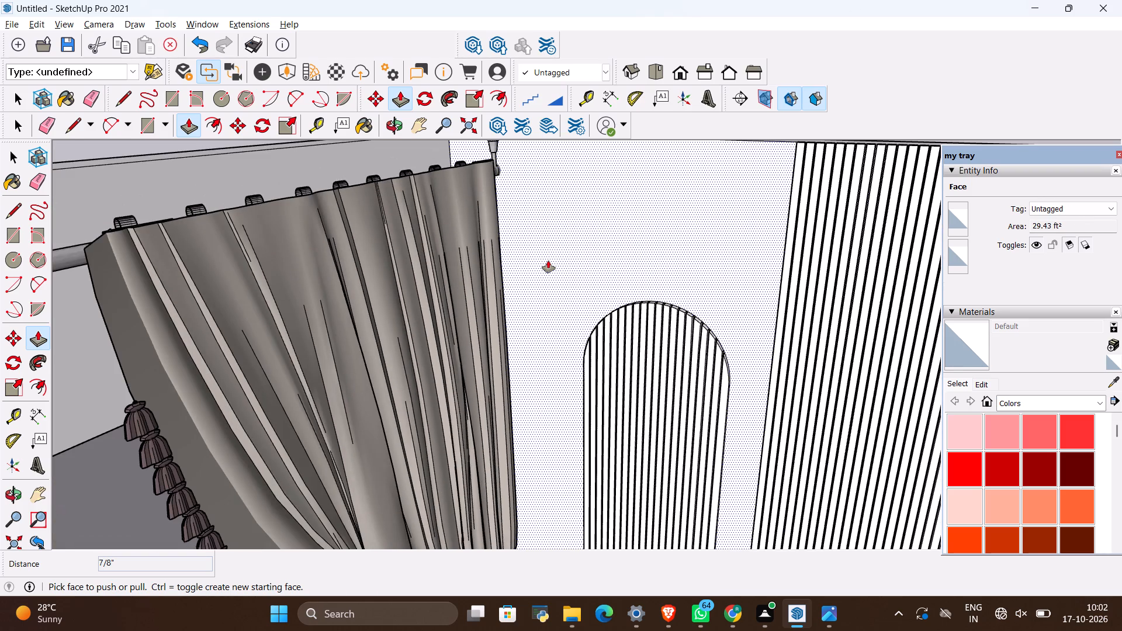
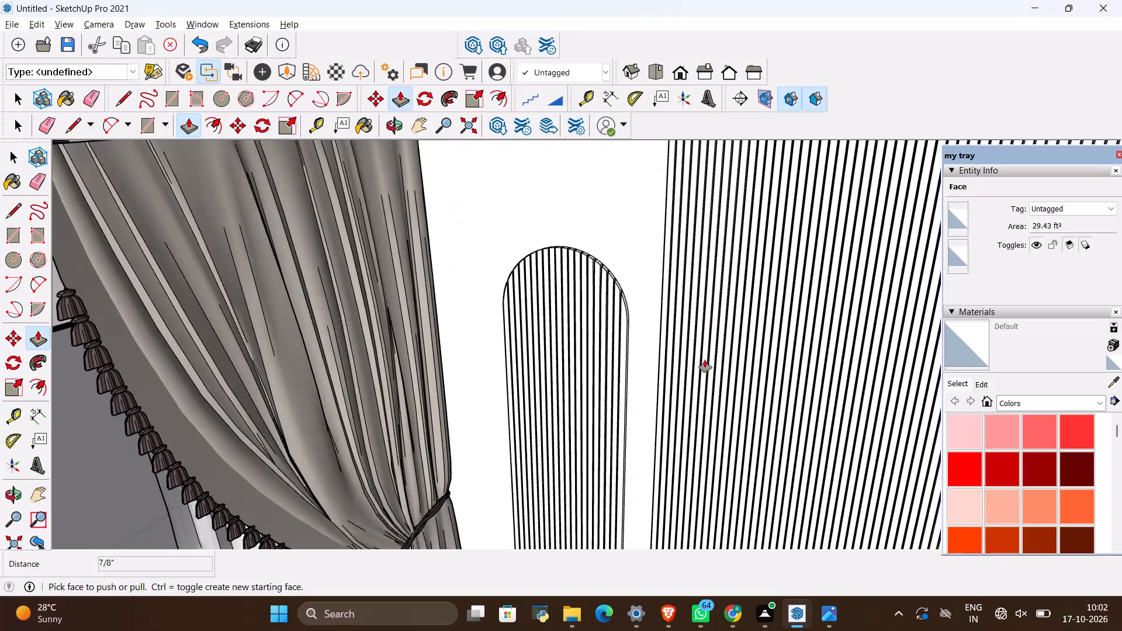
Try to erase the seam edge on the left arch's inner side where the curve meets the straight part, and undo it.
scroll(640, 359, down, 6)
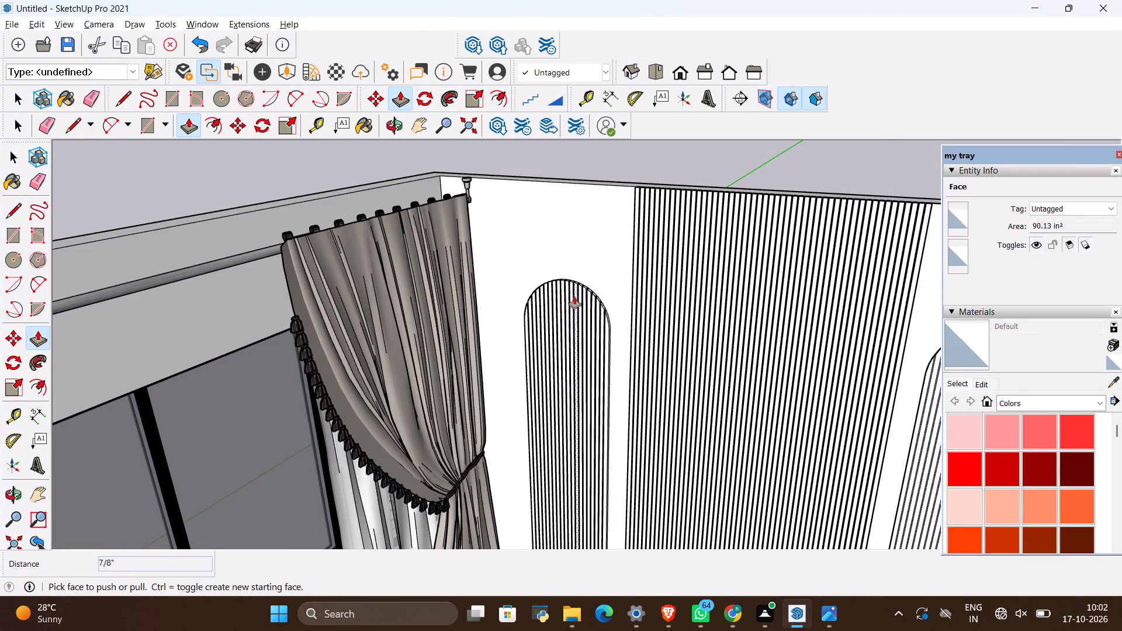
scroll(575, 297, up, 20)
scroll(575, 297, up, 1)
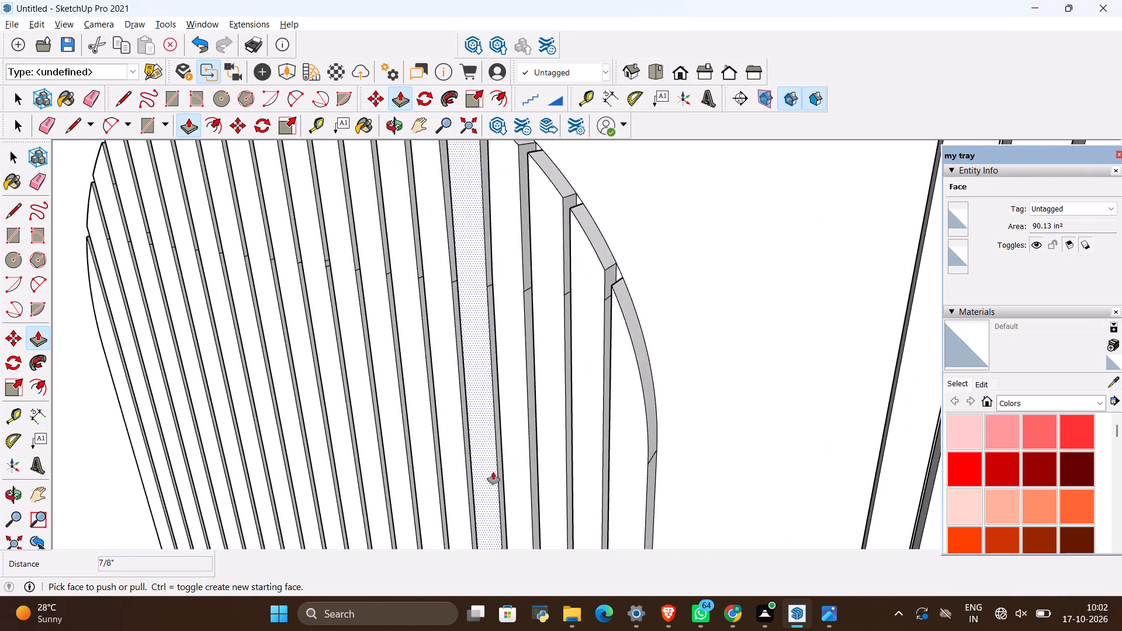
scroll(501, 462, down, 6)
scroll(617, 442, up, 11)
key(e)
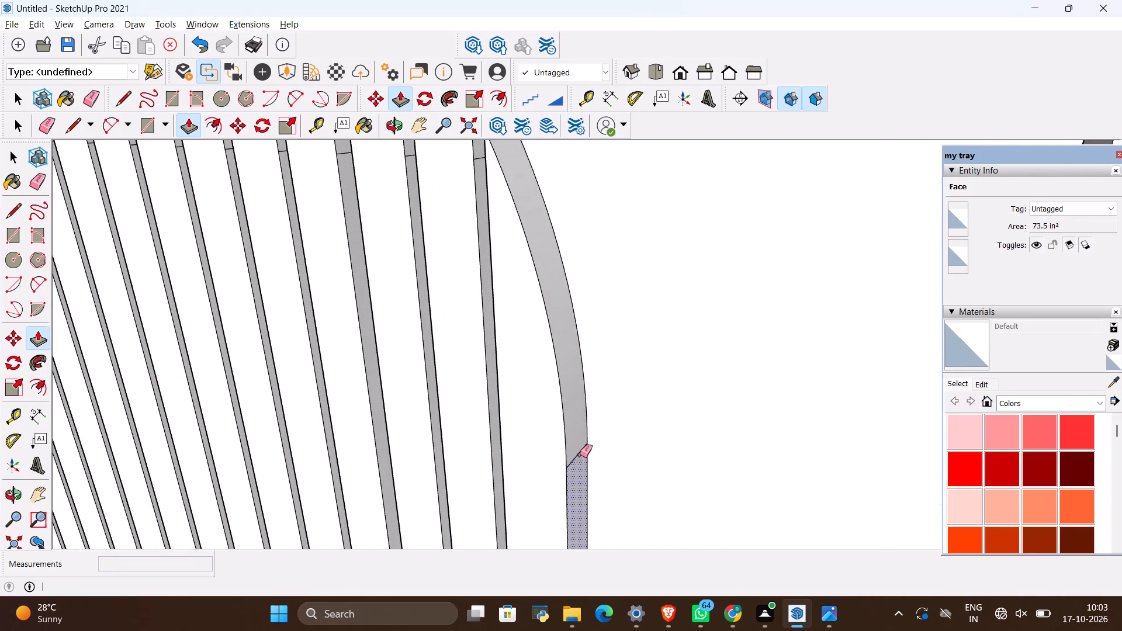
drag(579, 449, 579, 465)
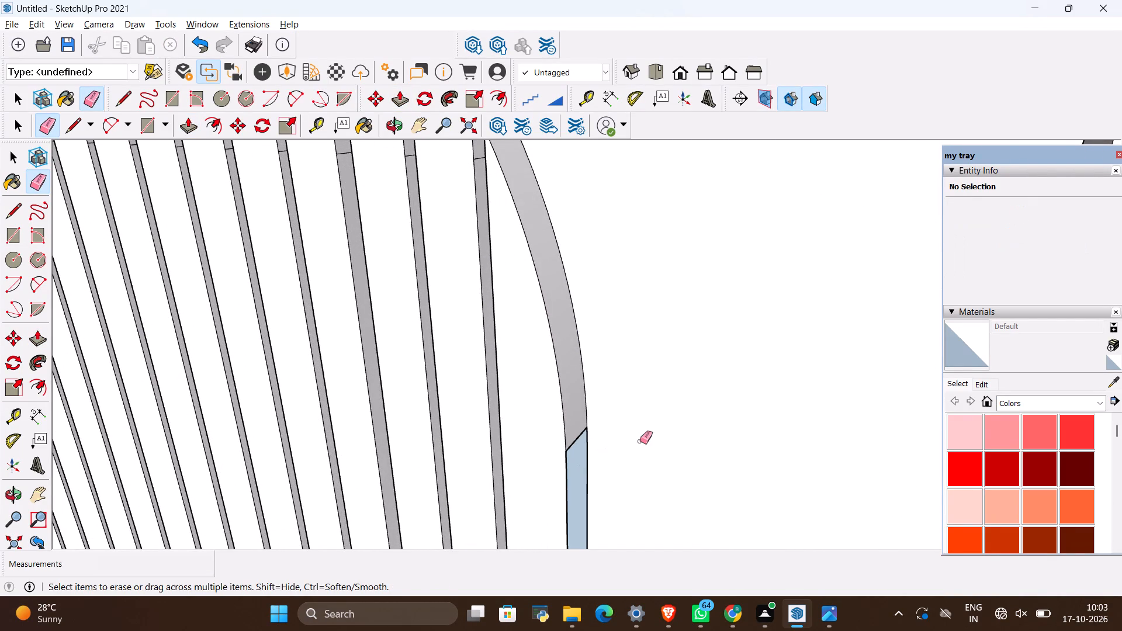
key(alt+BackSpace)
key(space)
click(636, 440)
Extrude the leftmost strip of the right arched panel by 1" with Push/Pull.
scroll(631, 457, down, 14)
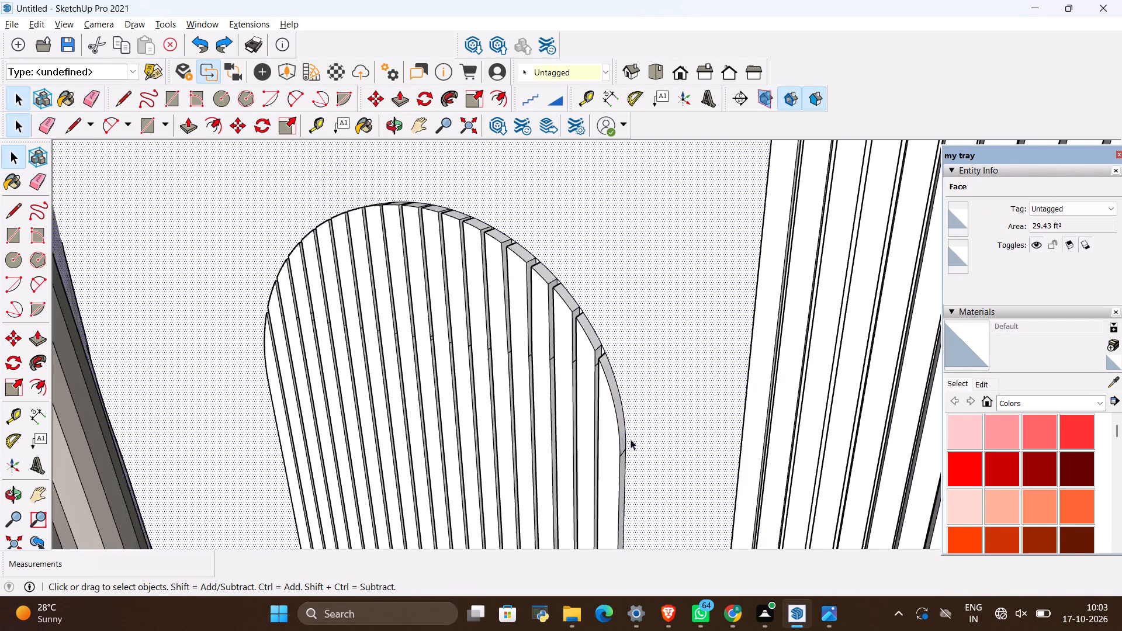
scroll(491, 377, down, 7)
scroll(307, 360, down, 13)
scroll(626, 393, up, 6)
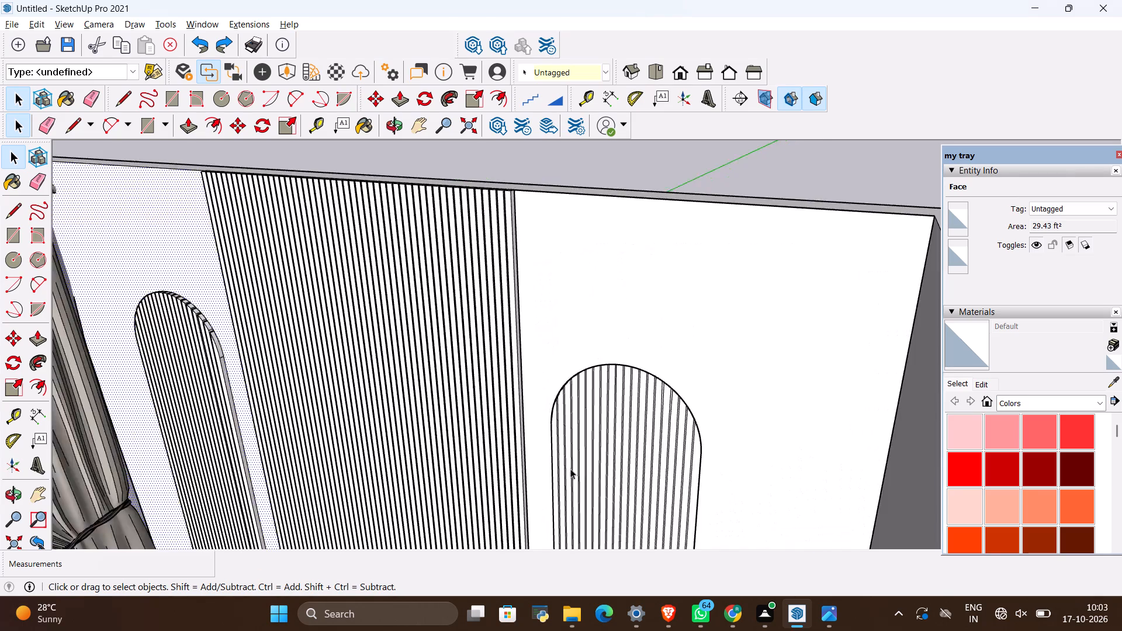
scroll(570, 469, up, 11)
key(p)
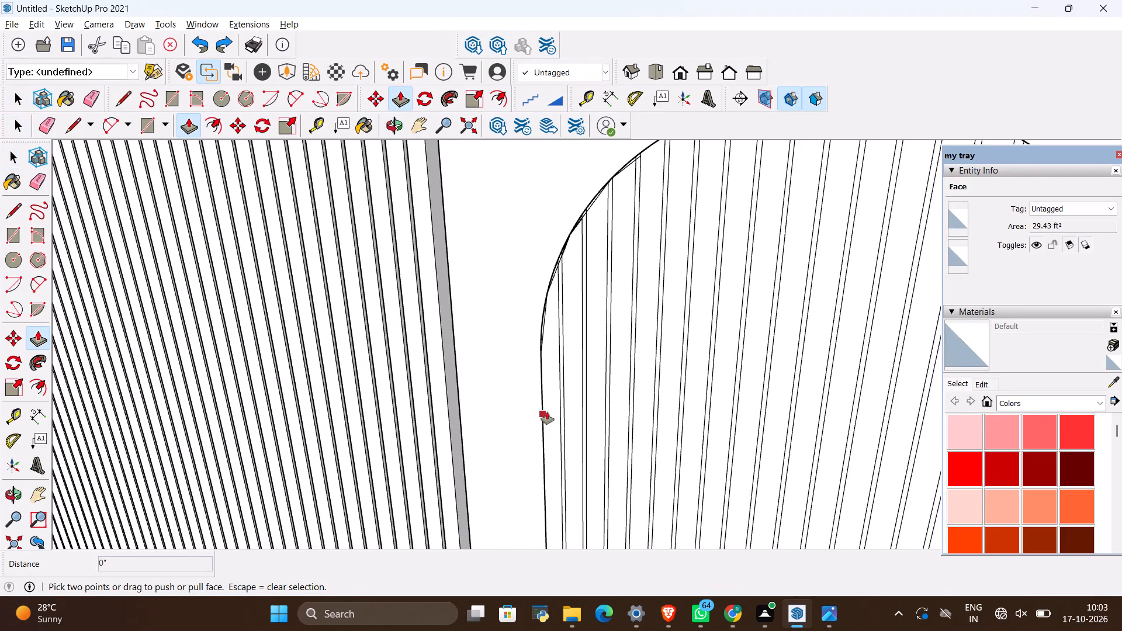
key(space)
click(553, 409)
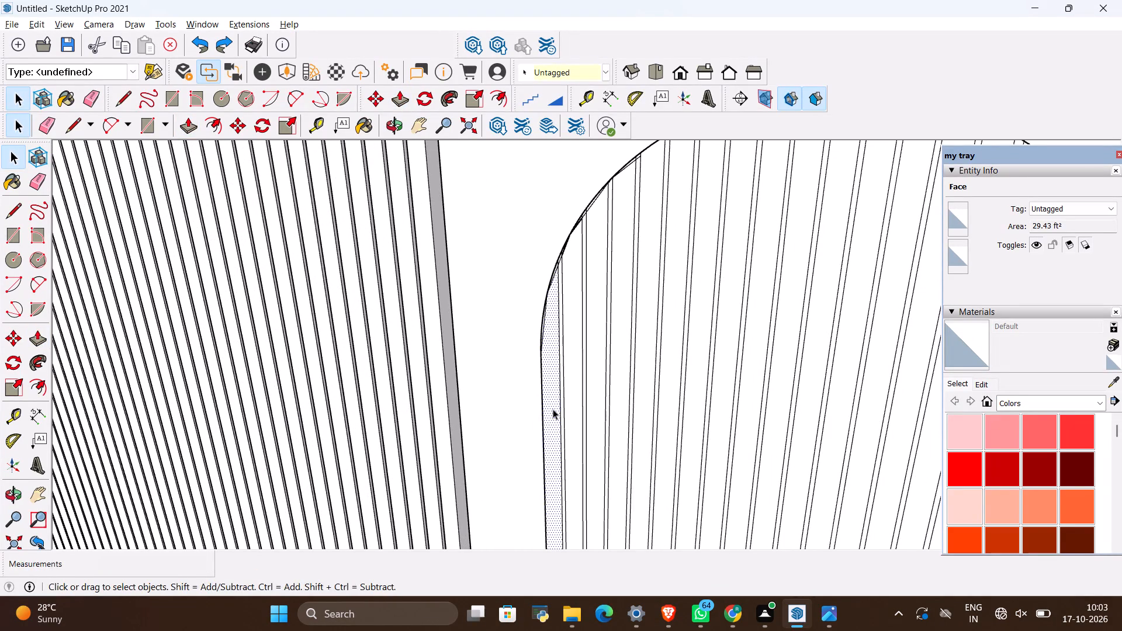
key(p)
click(553, 409)
key(BackSpace)
text(1")
key(Return)
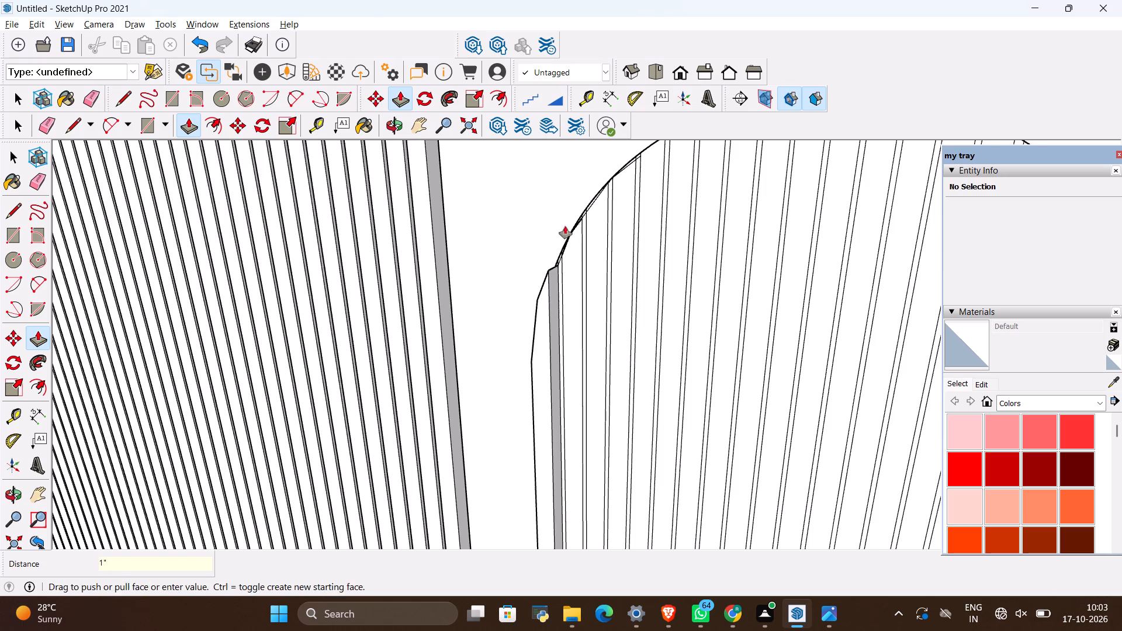
Extrude the next four strips of the right arch by 1", matching the first raised strip.
scroll(583, 248, up, 4)
click(574, 286)
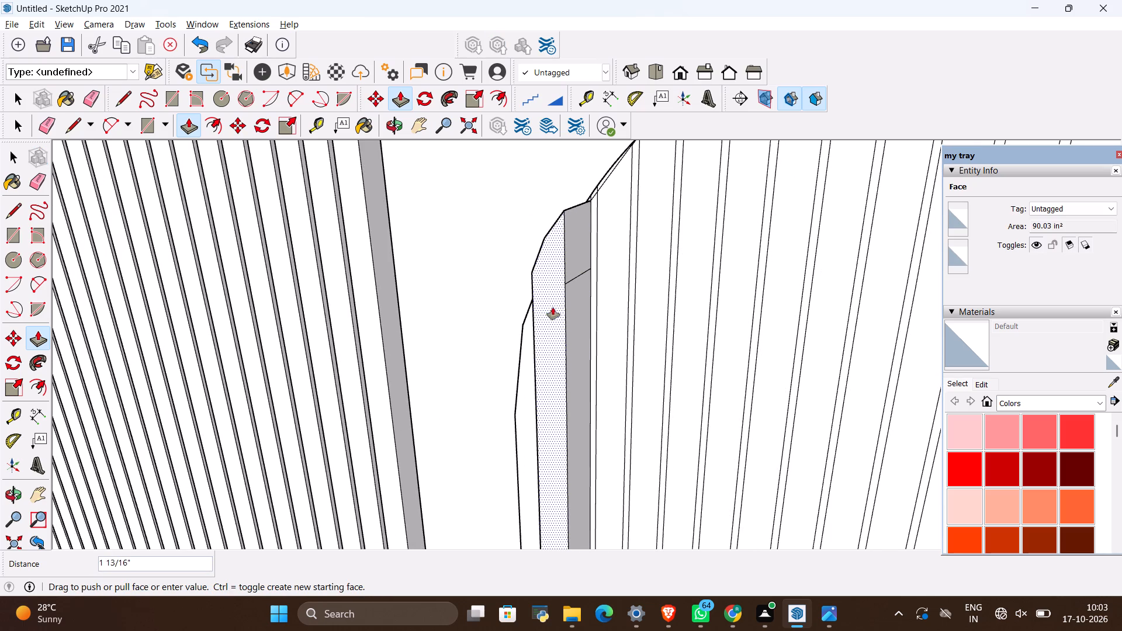
scroll(534, 282, down, 5)
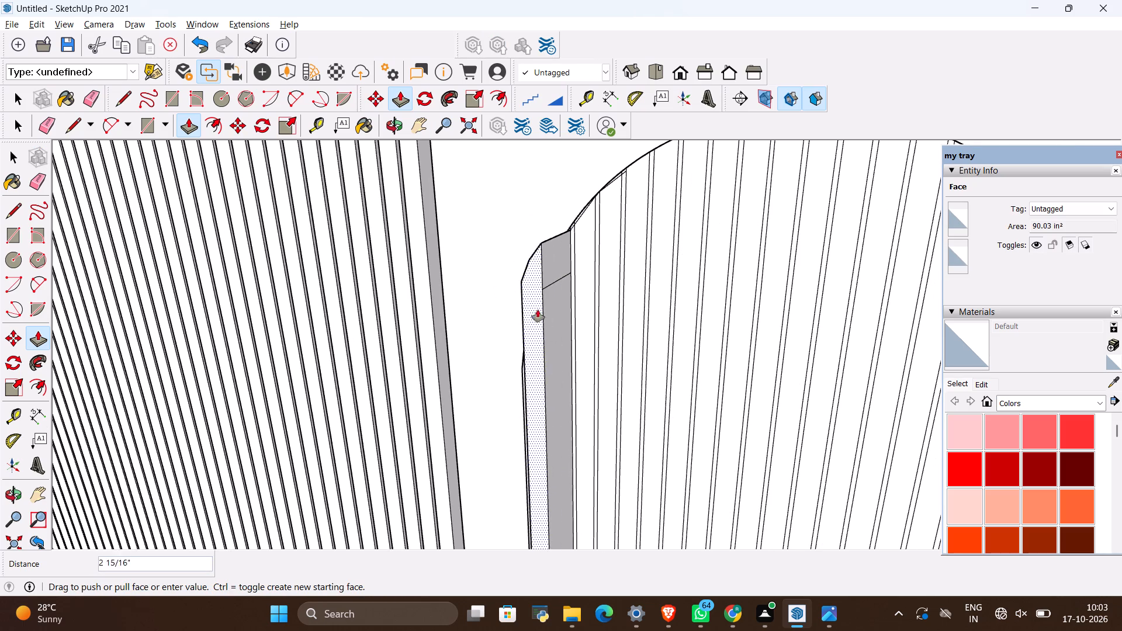
middle_drag(616, 318, 906, 261)
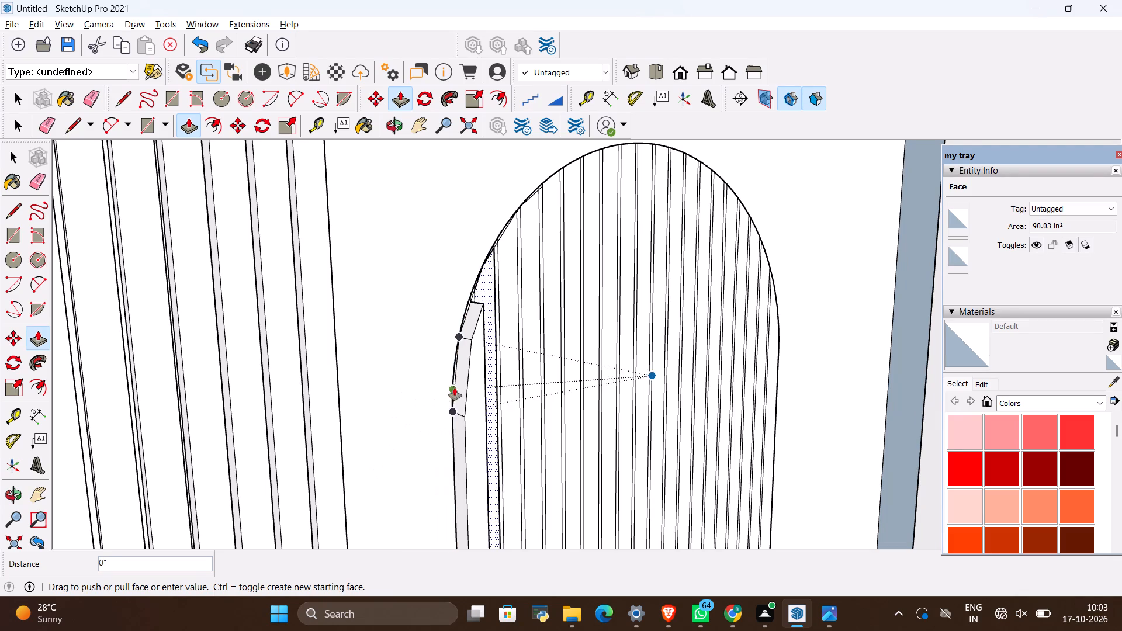
click(477, 382)
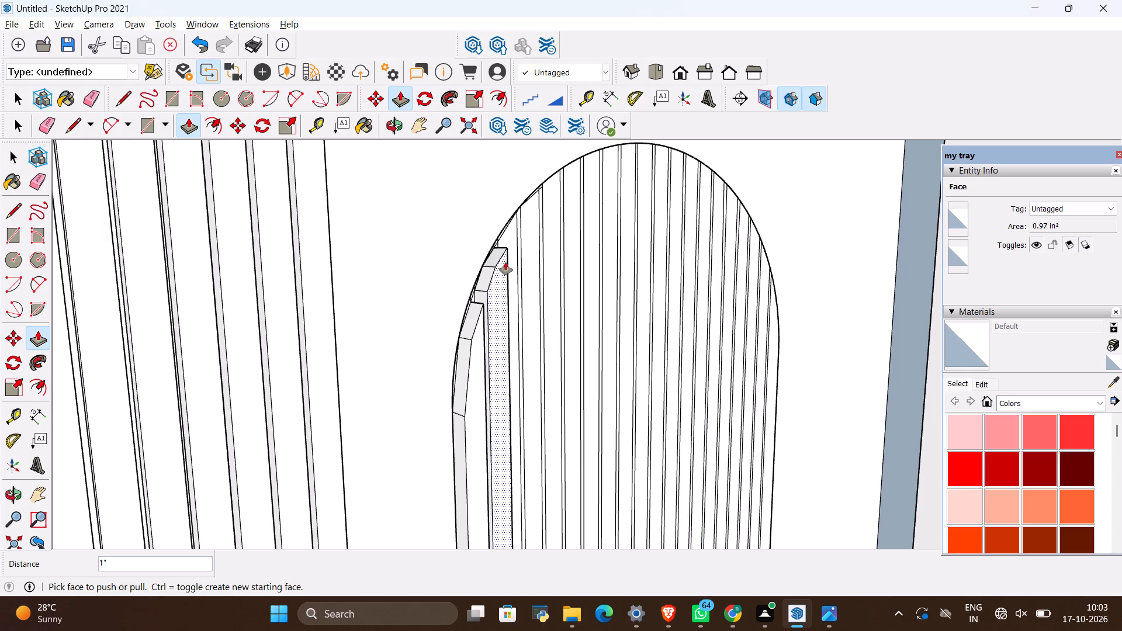
scroll(508, 235, up, 4)
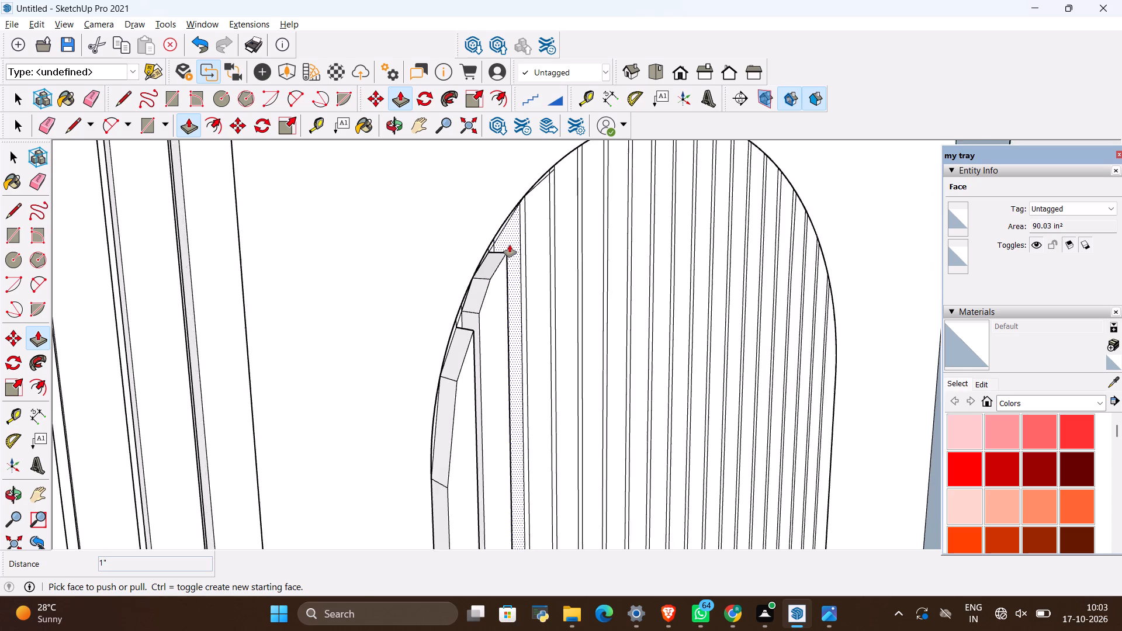
click(512, 249)
click(505, 277)
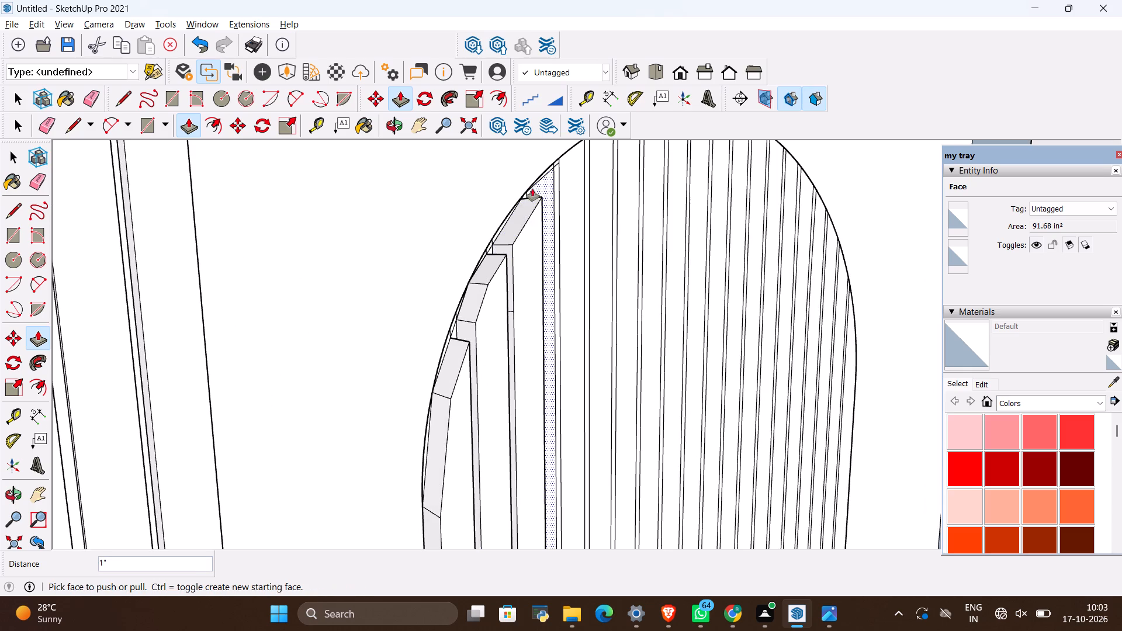
click(549, 187)
click(538, 221)
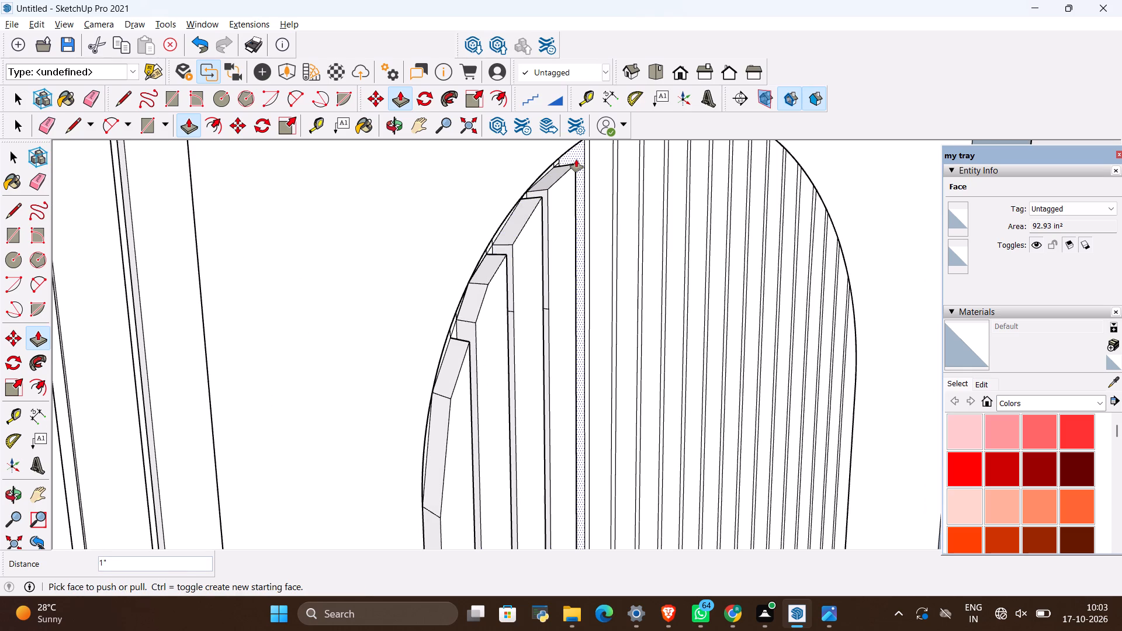
click(576, 158)
click(566, 187)
Raise four more strips along the left side of the right arch's curve by 1", flush with their neighbours.
scroll(527, 327, down, 5)
scroll(594, 189, up, 10)
click(559, 227)
click(533, 249)
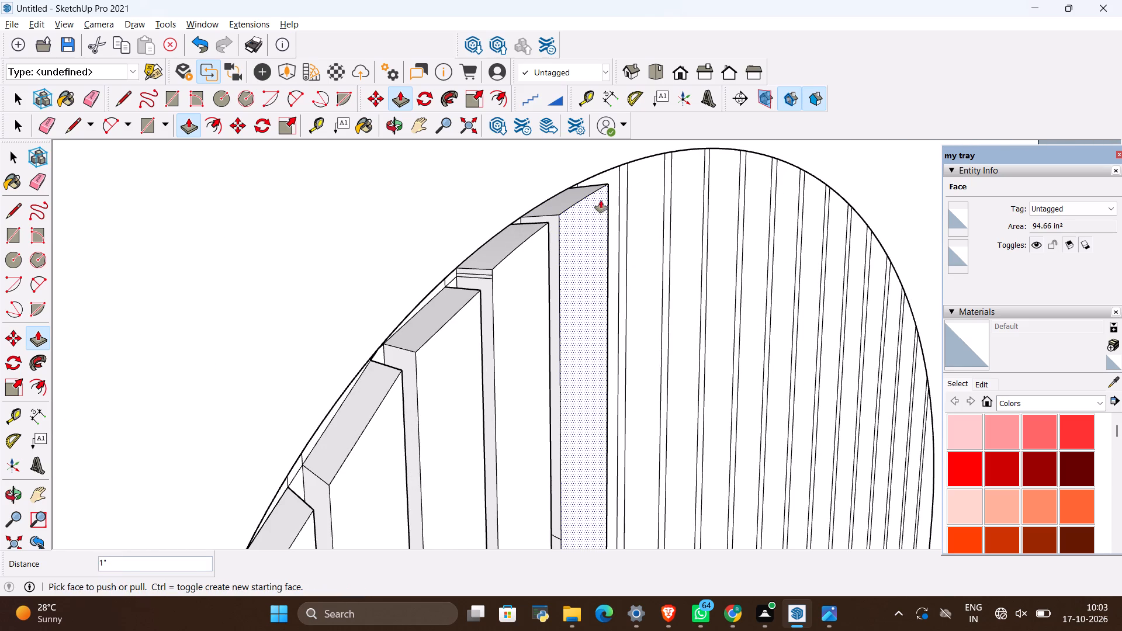
click(611, 178)
click(599, 214)
scroll(676, 193, up, 3)
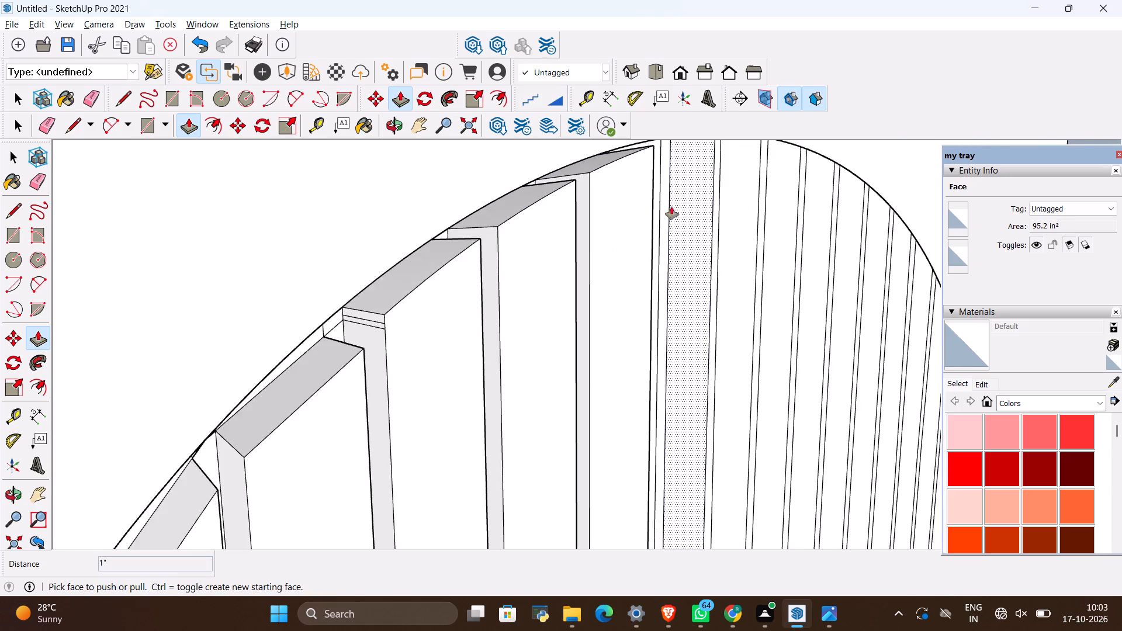
scroll(671, 207, up, 2)
middle_drag(671, 213, 624, 283)
click(619, 232)
click(569, 269)
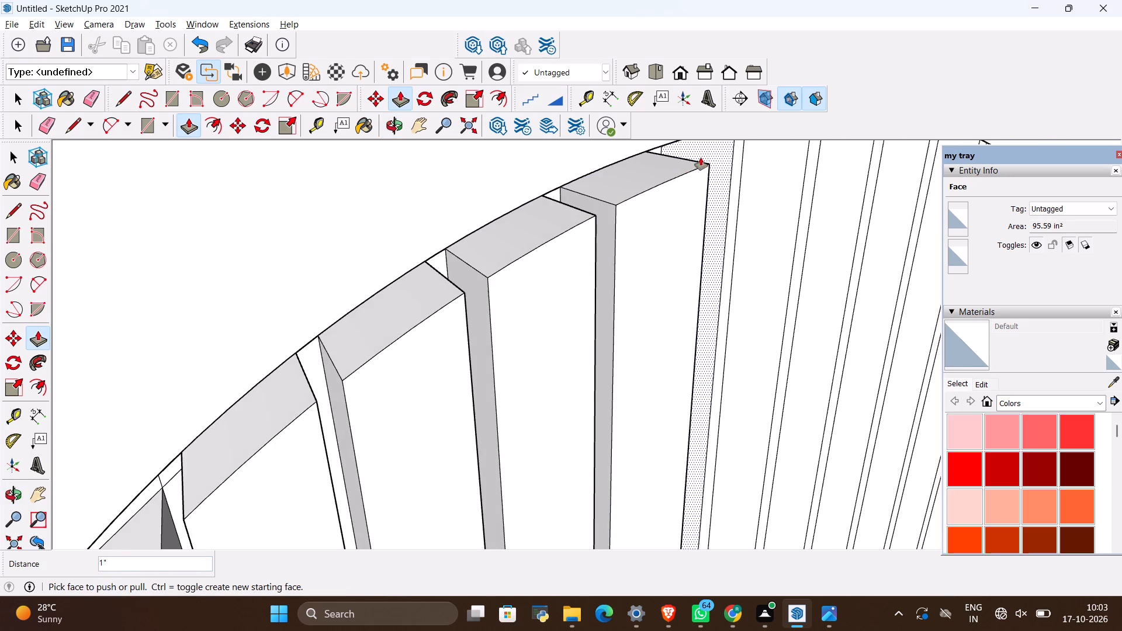
click(711, 149)
click(686, 223)
Raise the next three strips at the crown of the right arch by 1" to match the raised ones.
scroll(613, 292, down, 6)
scroll(733, 189, up, 3)
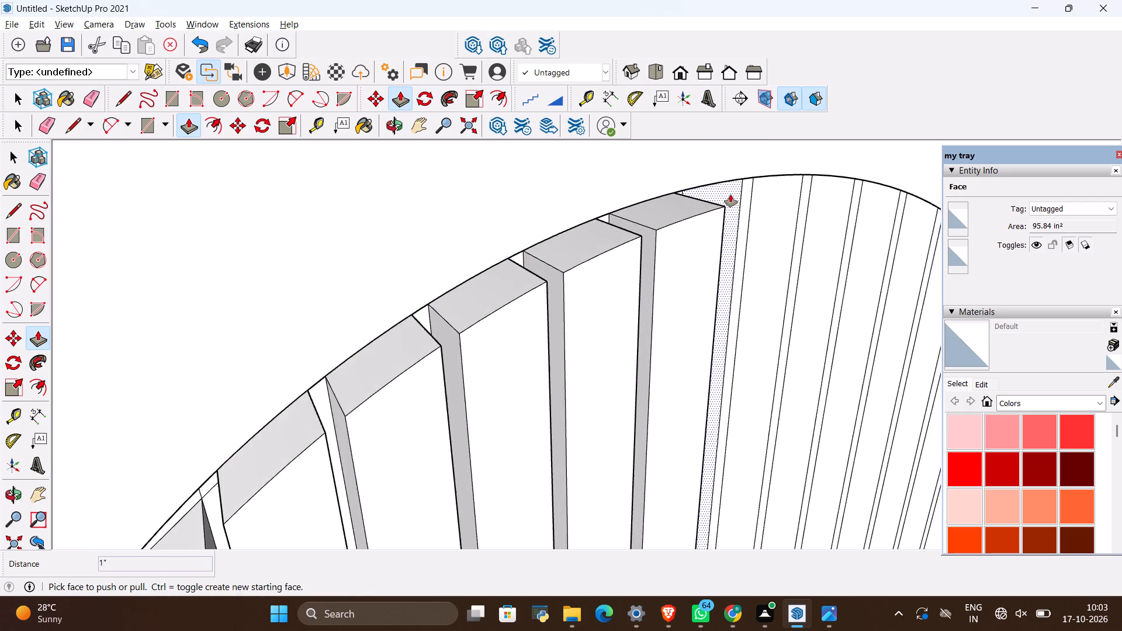
scroll(730, 196, up, 3)
click(730, 197)
click(709, 254)
click(804, 172)
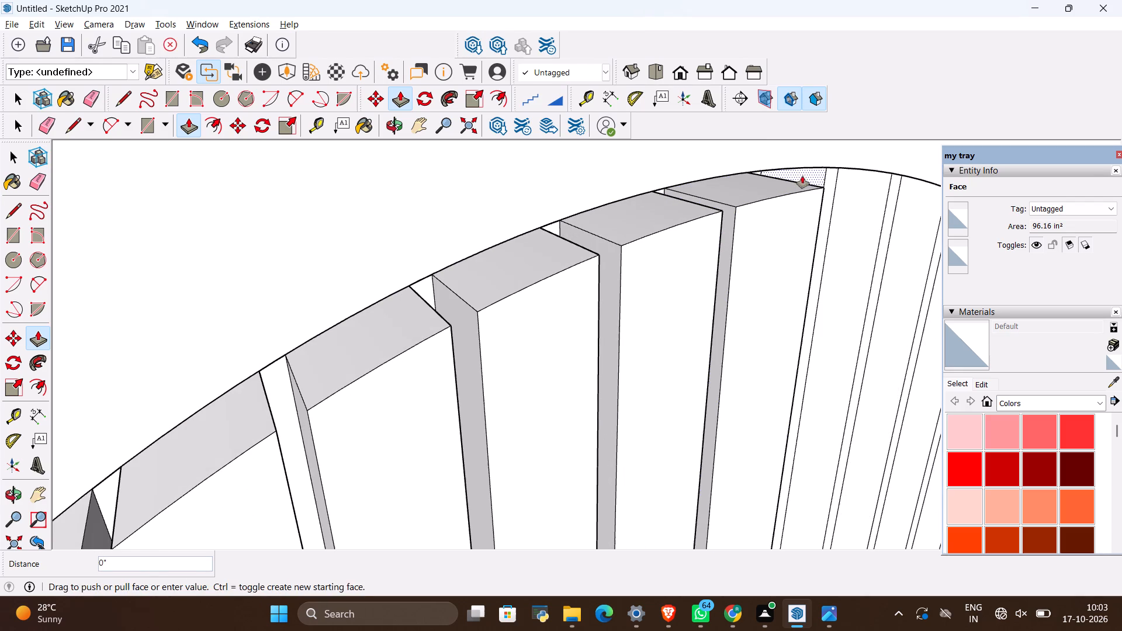
click(786, 231)
scroll(545, 242, down, 5)
scroll(843, 237, up, 8)
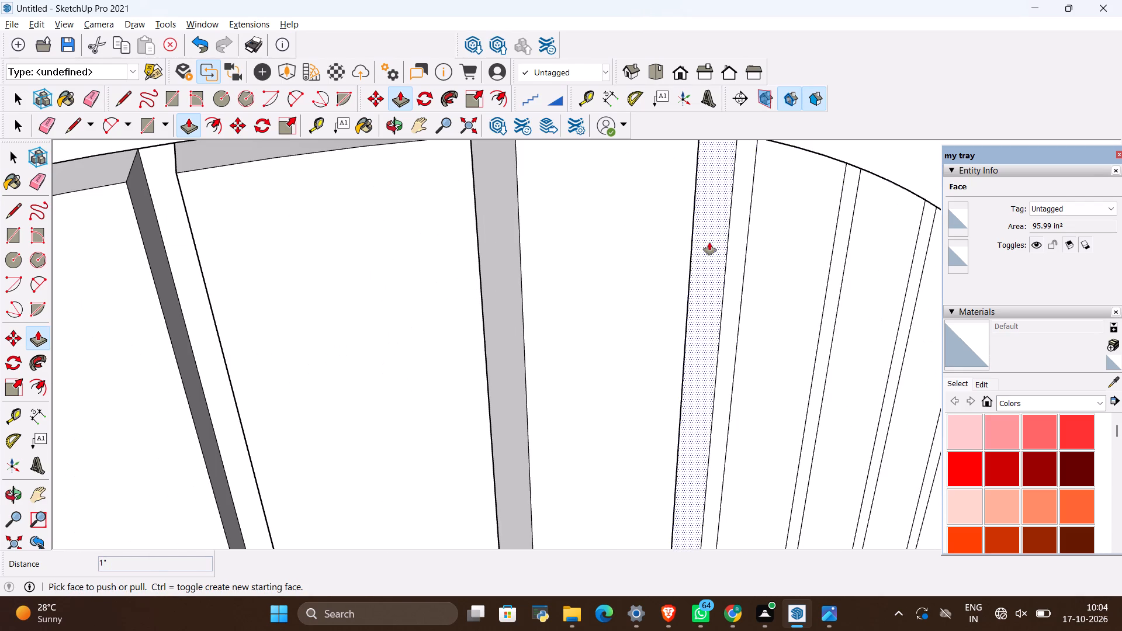
click(709, 242)
click(619, 266)
Raise the three strips just past the right arch's crown by 1", flush with the neighbouring strips.
scroll(619, 276, down, 6)
scroll(778, 213, up, 2)
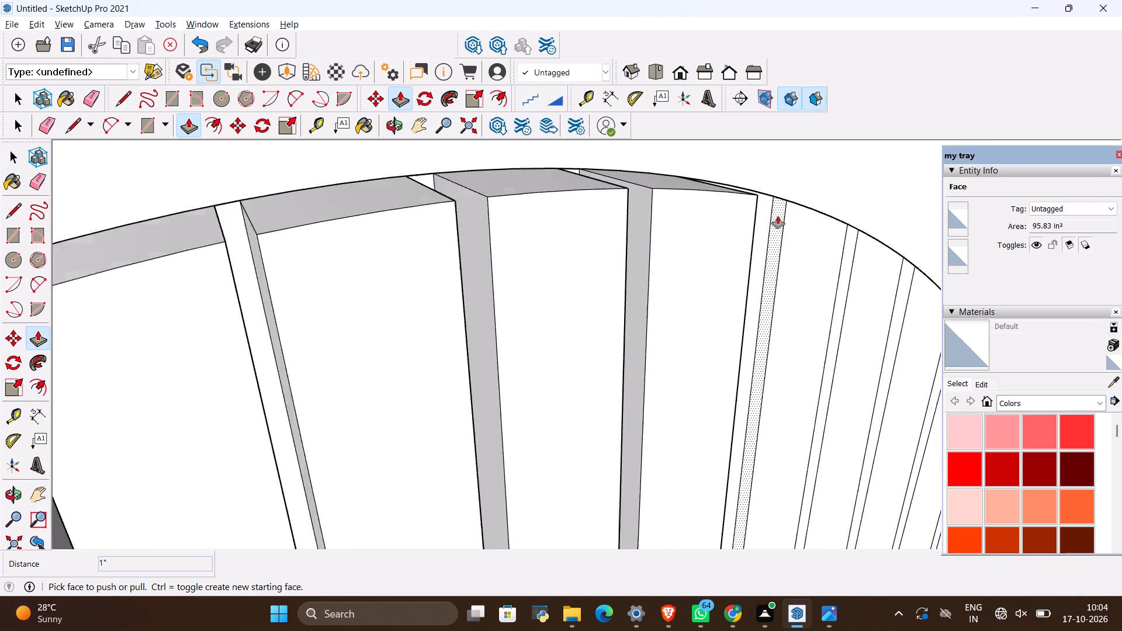
scroll(778, 216, up, 5)
middle_drag(750, 262, 696, 315)
click(701, 292)
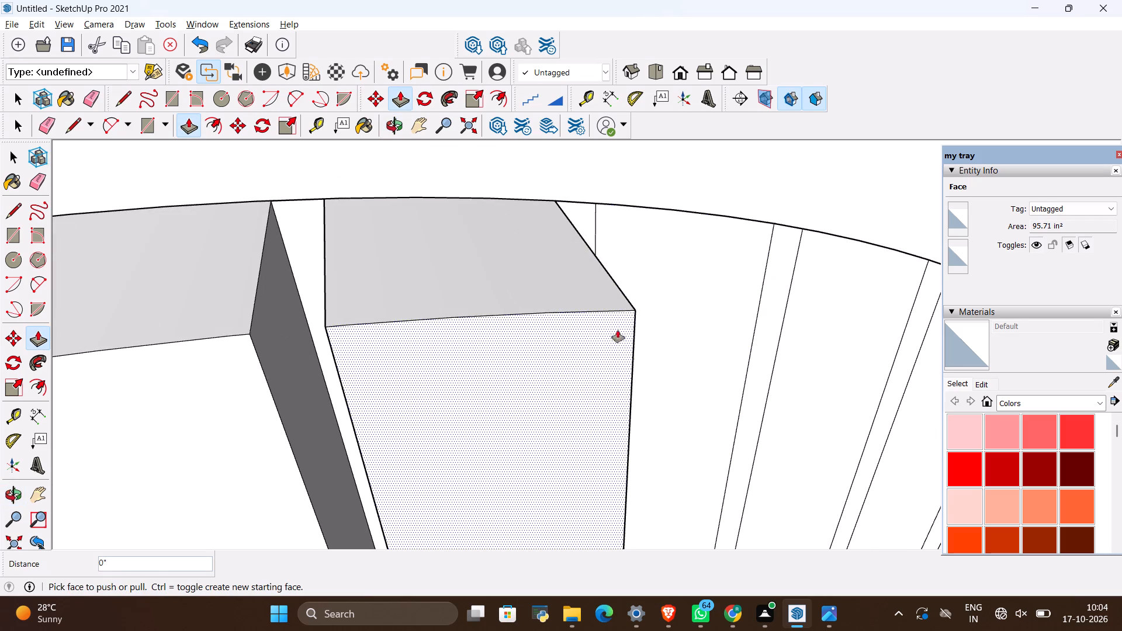
click(647, 301)
click(621, 318)
scroll(366, 290, down, 6)
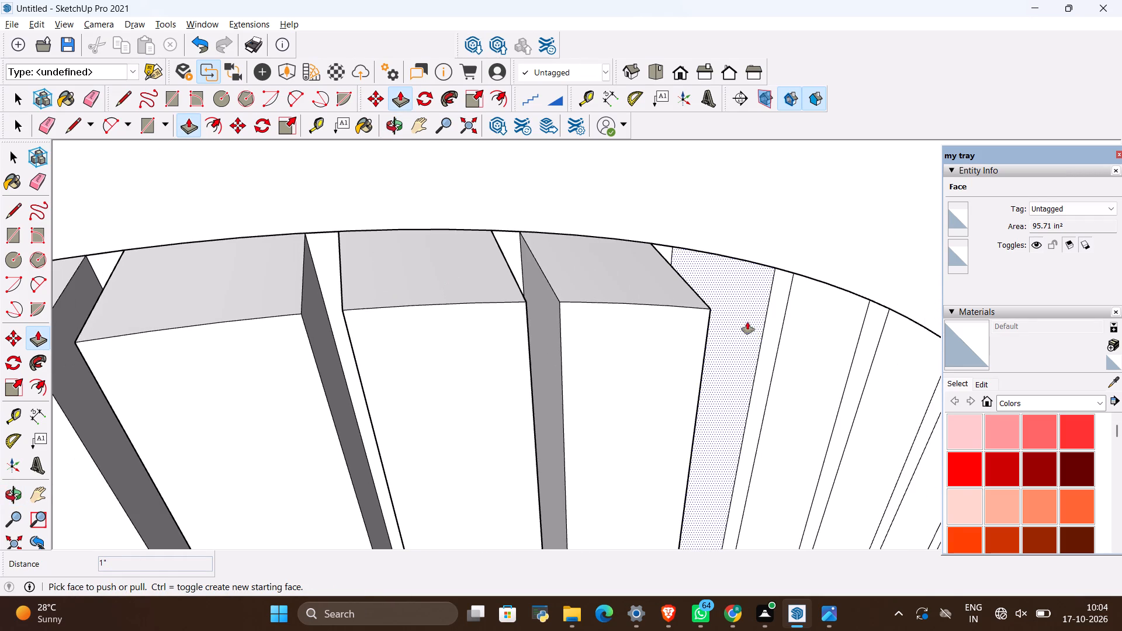
click(747, 321)
click(686, 340)
scroll(522, 309, down, 6)
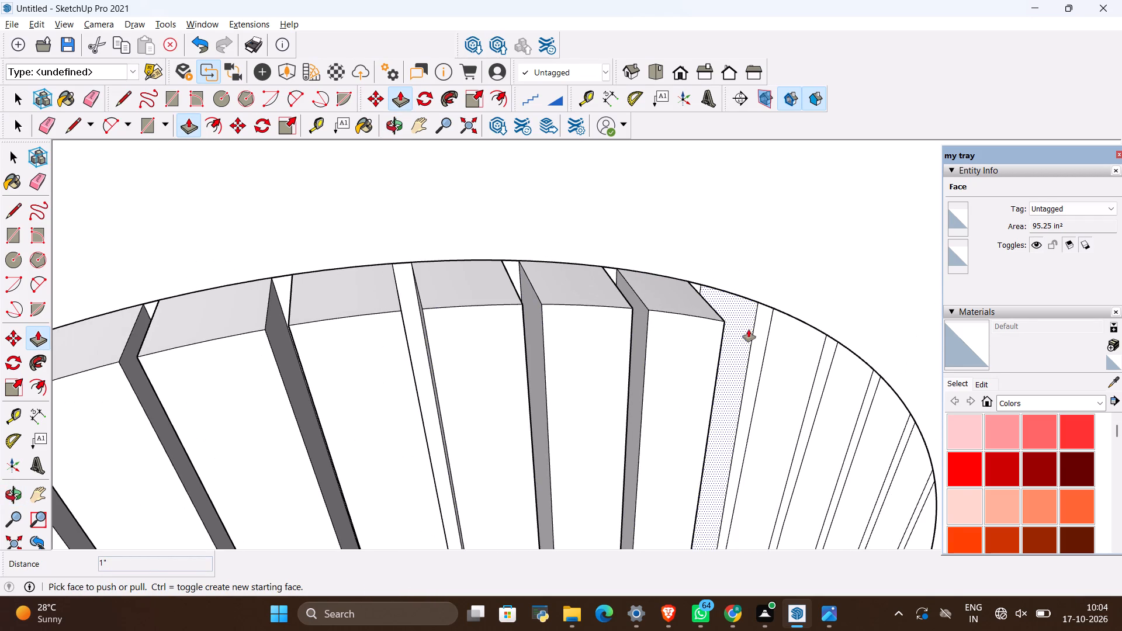
click(749, 330)
click(697, 340)
Raise the next three strips down the right side of the right arch's curve by 1".
scroll(622, 295, down, 6)
scroll(757, 317, up, 4)
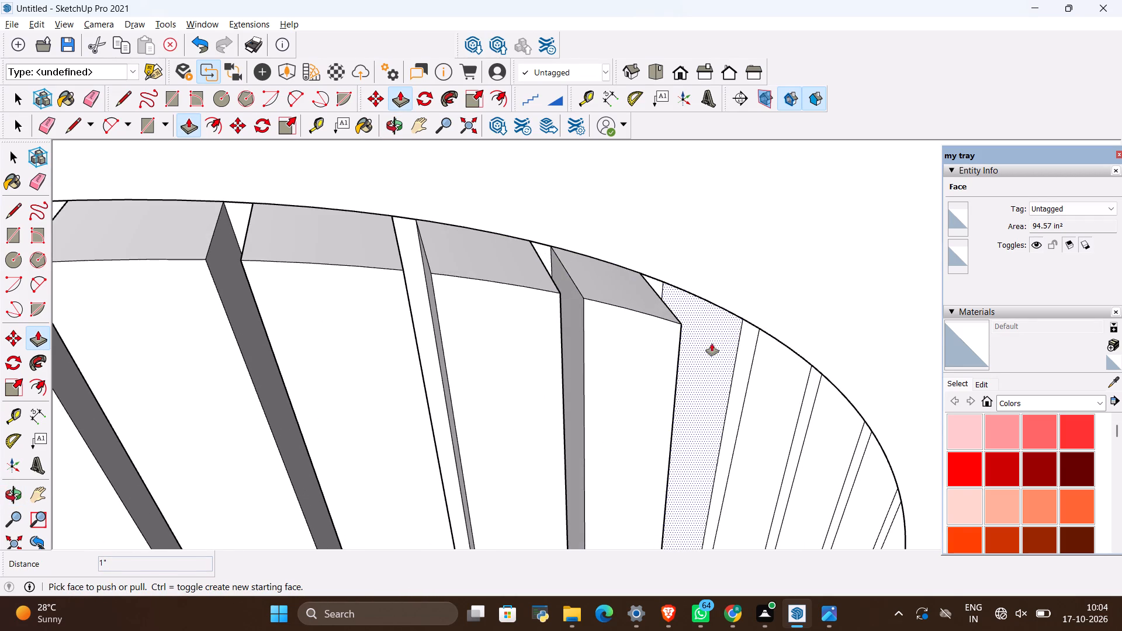
click(712, 344)
click(629, 354)
scroll(573, 264, down, 6)
scroll(731, 397, up, 4)
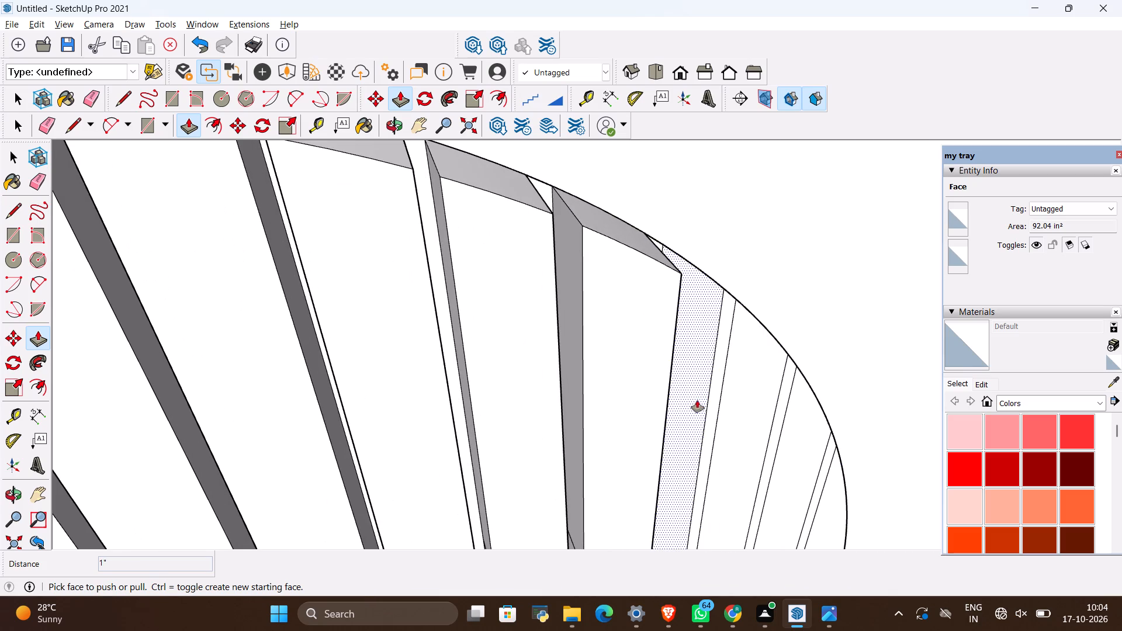
click(693, 400)
click(653, 392)
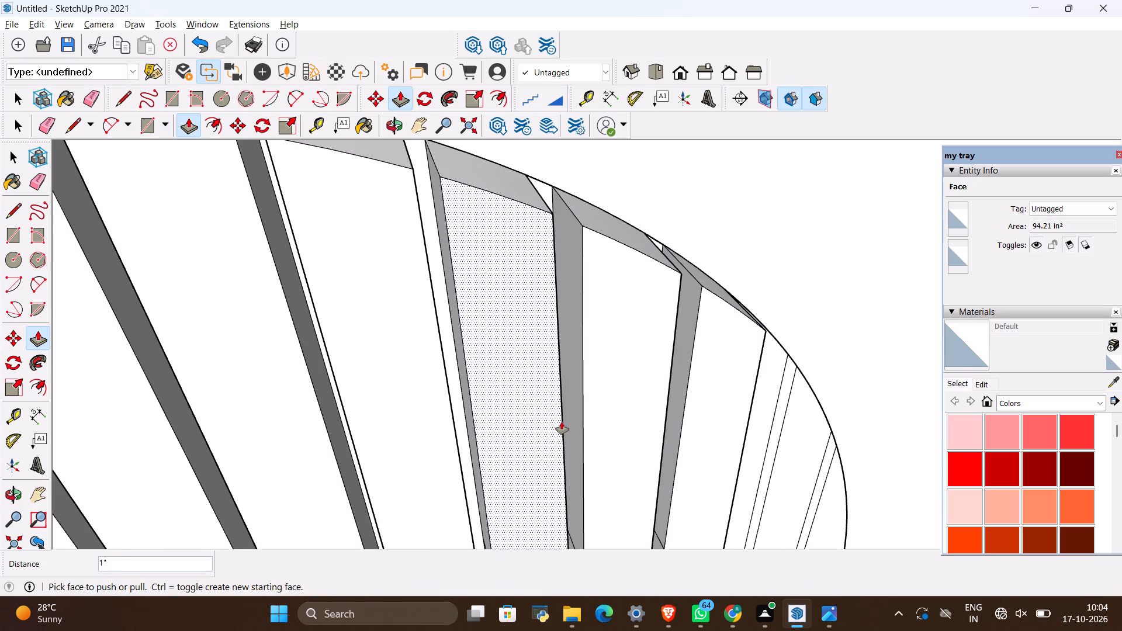
scroll(563, 422, down, 5)
scroll(678, 425, up, 3)
click(711, 411)
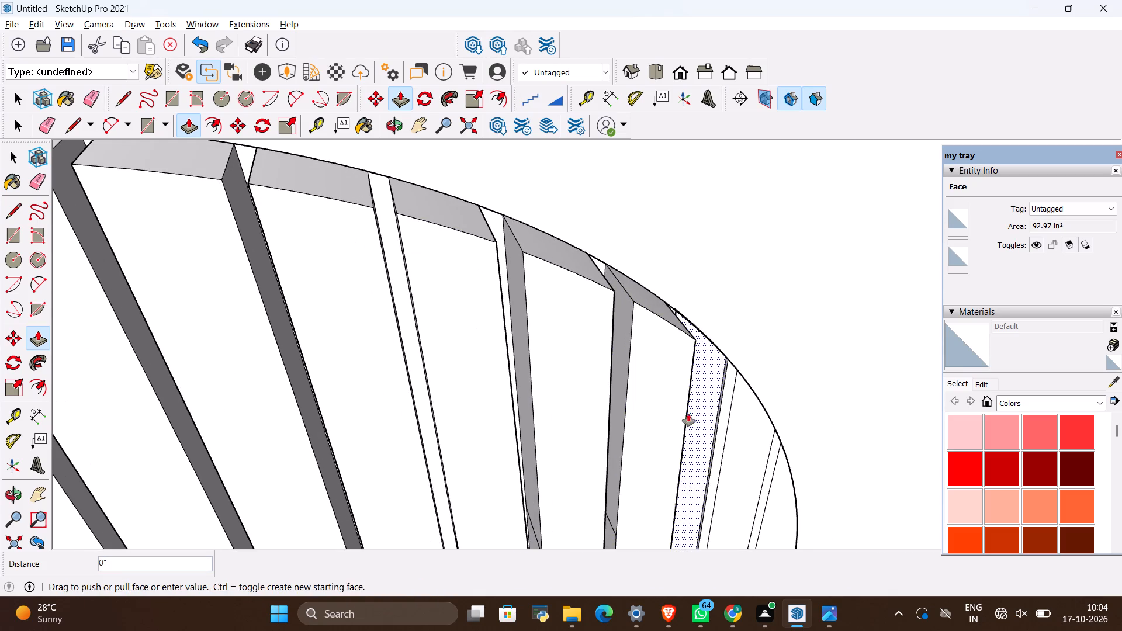
click(683, 414)
Raise the last two strips at the right edge of the right arch by 1" to complete the fluted panel.
scroll(615, 400, down, 5)
scroll(781, 446, up, 5)
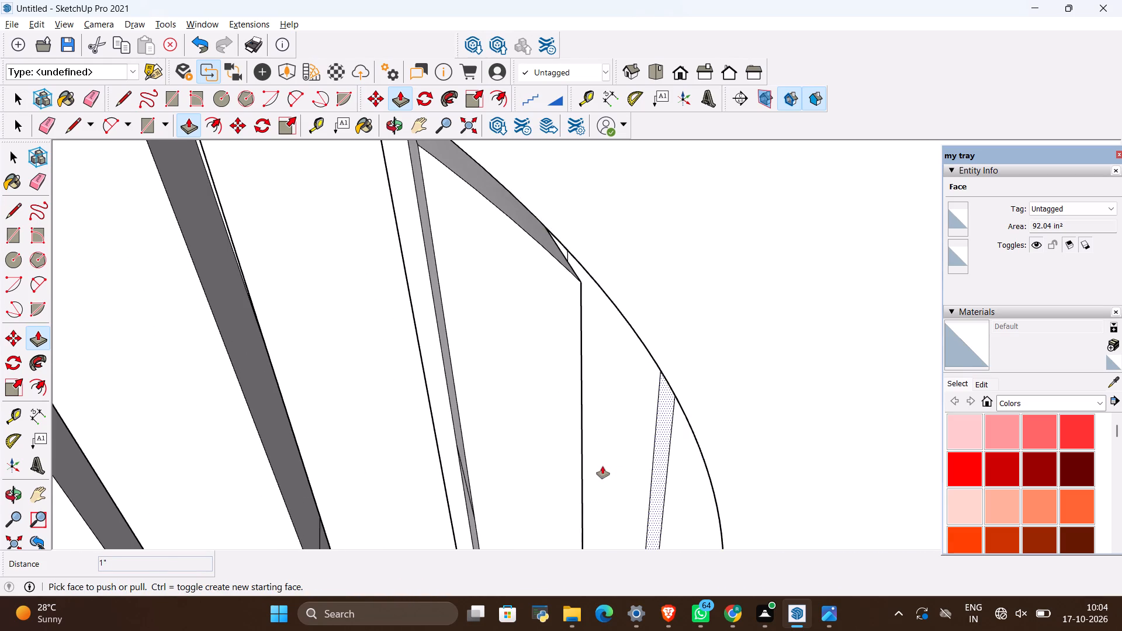
click(602, 466)
click(555, 464)
scroll(614, 369, down, 6)
scroll(690, 528, up, 2)
click(682, 516)
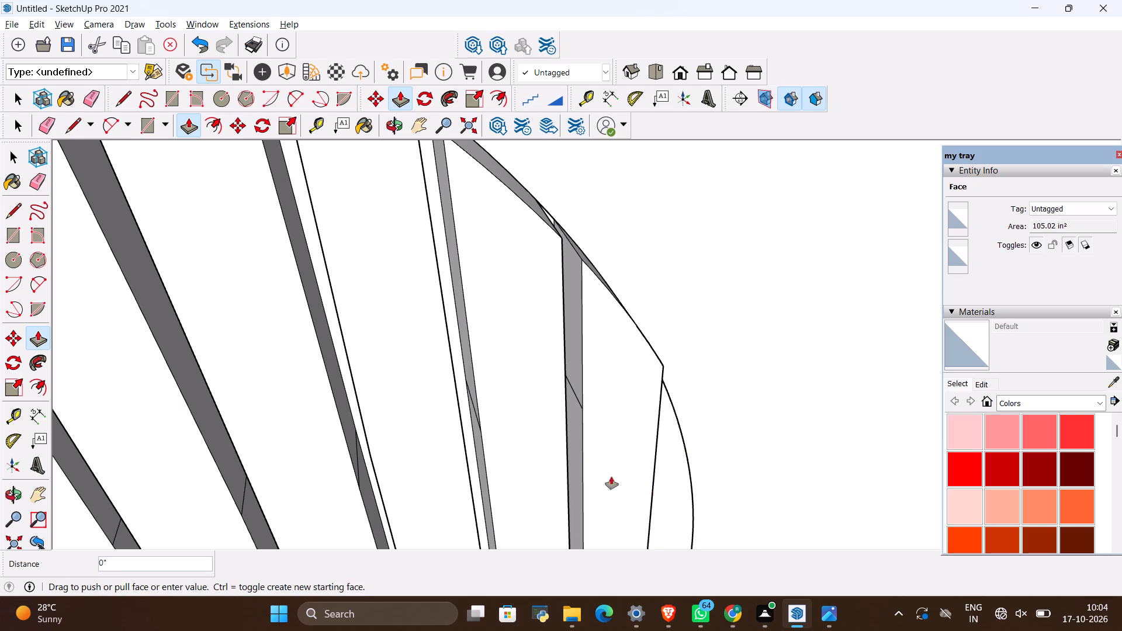
click(595, 466)
scroll(669, 367, down, 5)
key(space)
Select the plain wall face around the right arch and check the whole slatted wall with both arched panels.
click(703, 346)
scroll(728, 278, down, 13)
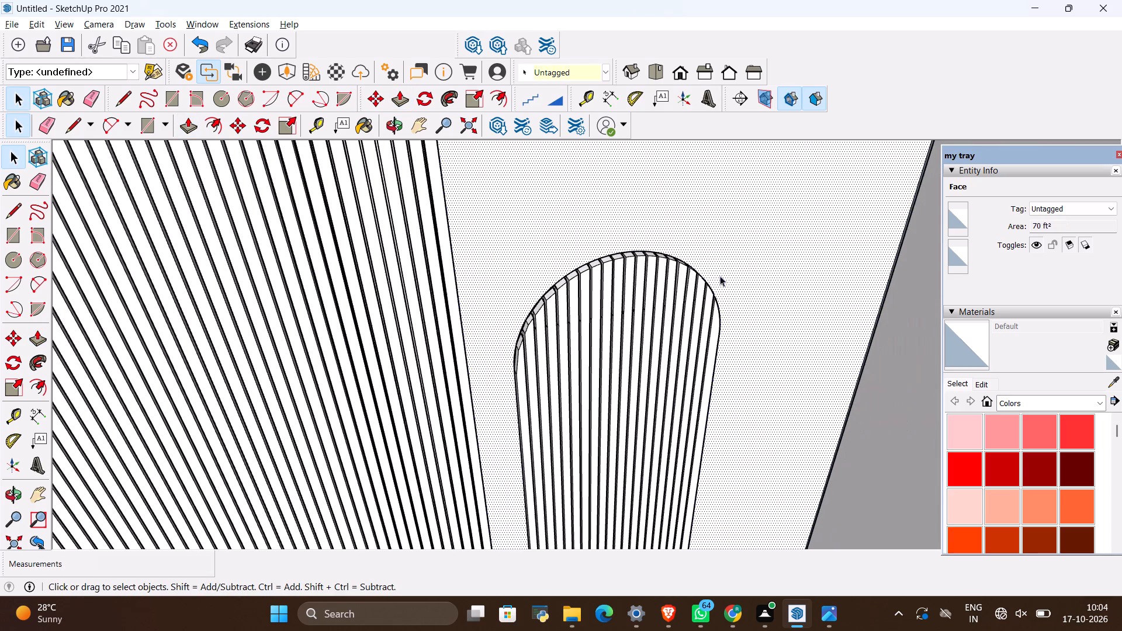
middle_drag(635, 401, 594, 255)
scroll(591, 248, down, 13)
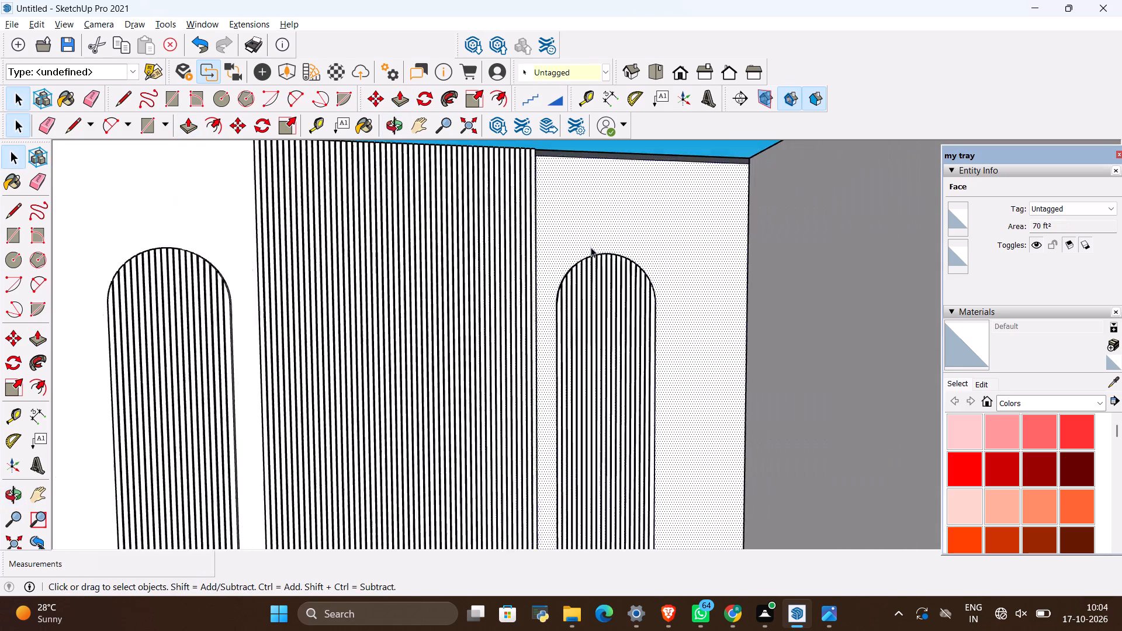
scroll(620, 278, down, 6)
scroll(392, 246, up, 4)
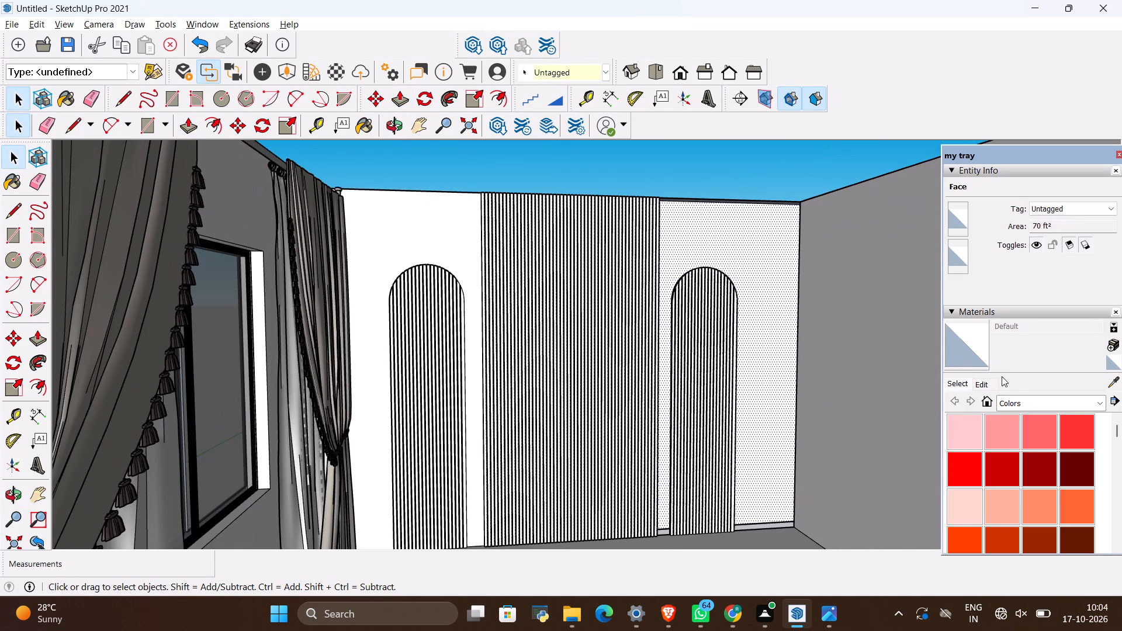
Start creating a new material and open the image selection for its texture.
scroll(1003, 460, up, 2)
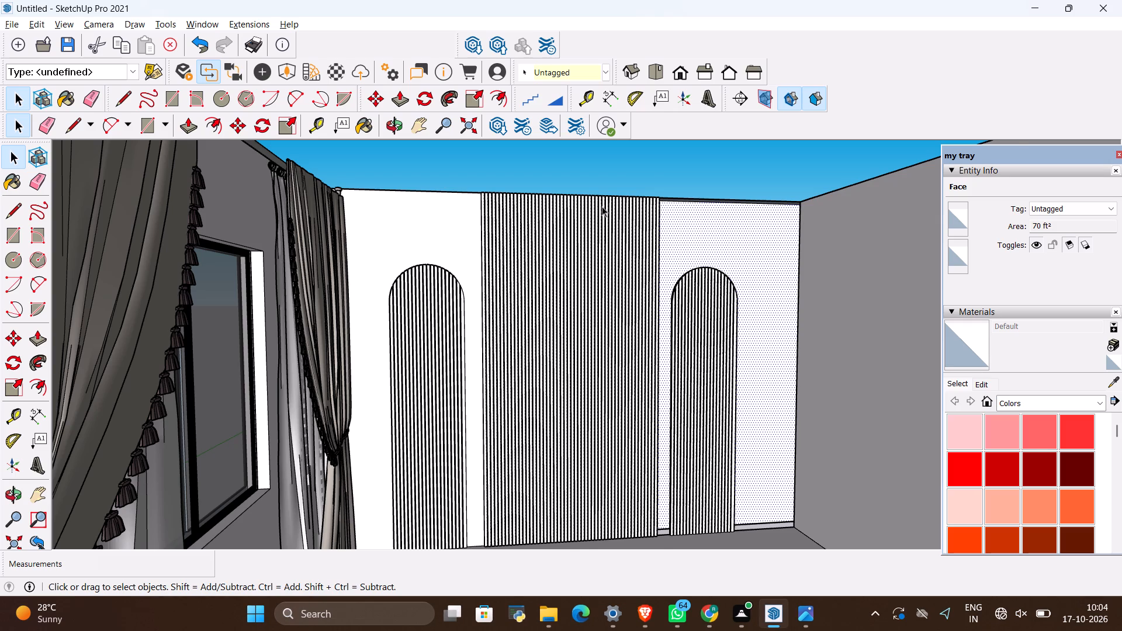
scroll(602, 206, up, 1)
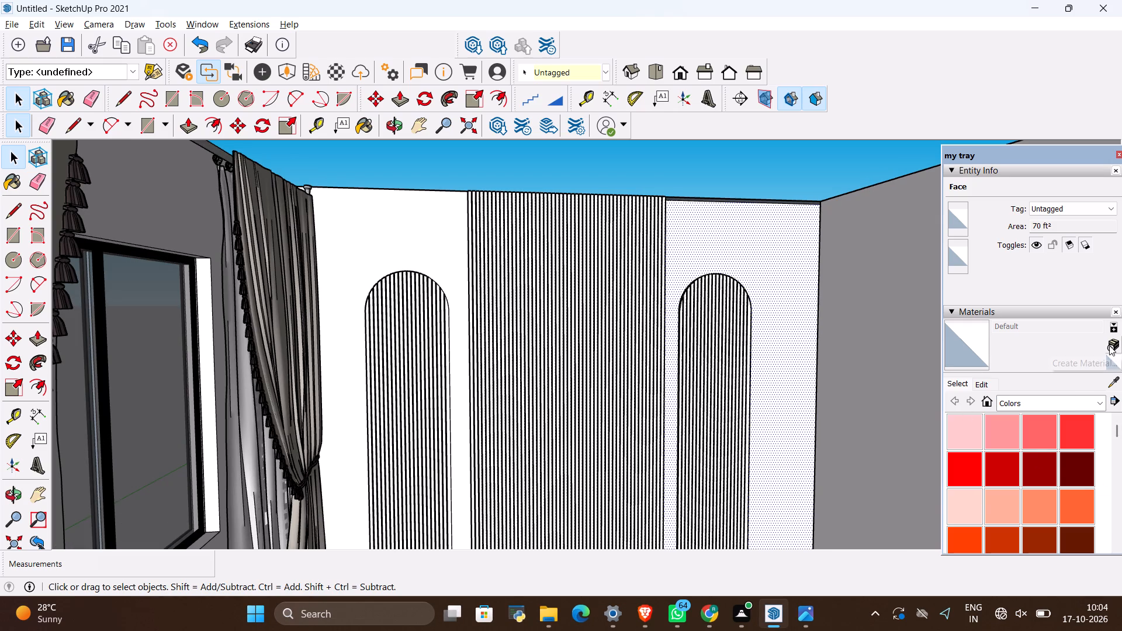
key(alt+Tab)
key(alt+Tab)
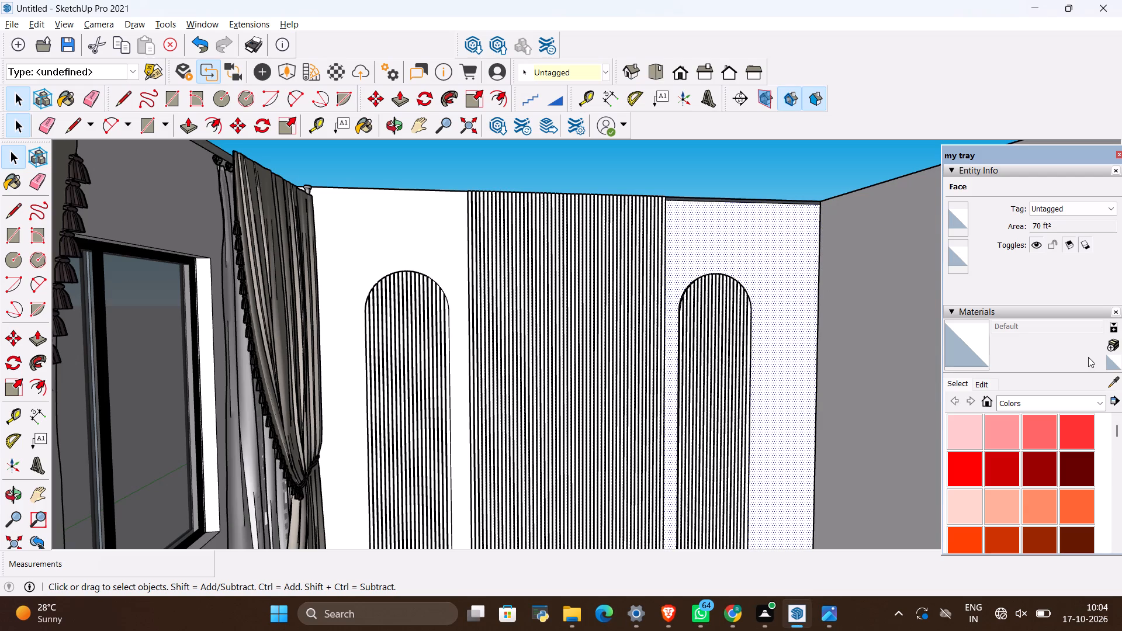
click(1109, 349)
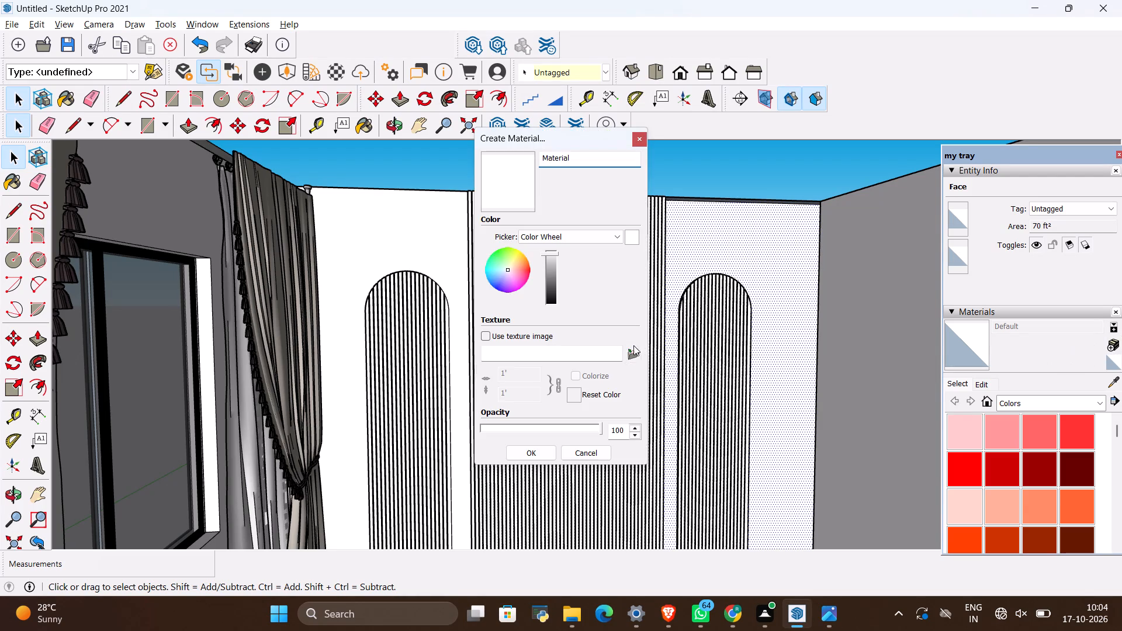
click(636, 353)
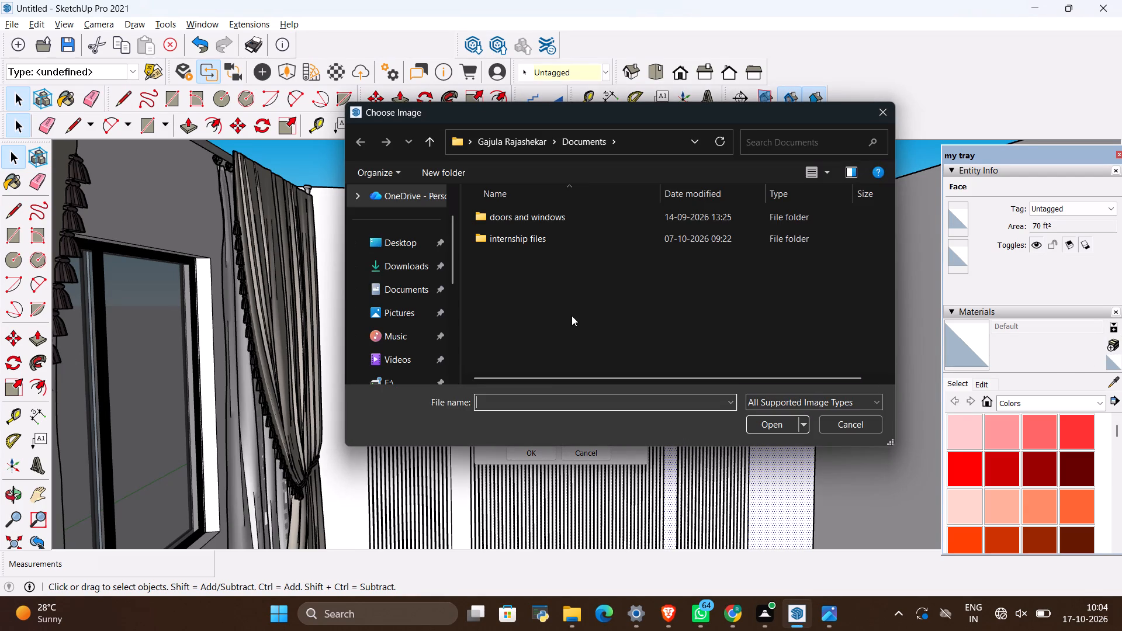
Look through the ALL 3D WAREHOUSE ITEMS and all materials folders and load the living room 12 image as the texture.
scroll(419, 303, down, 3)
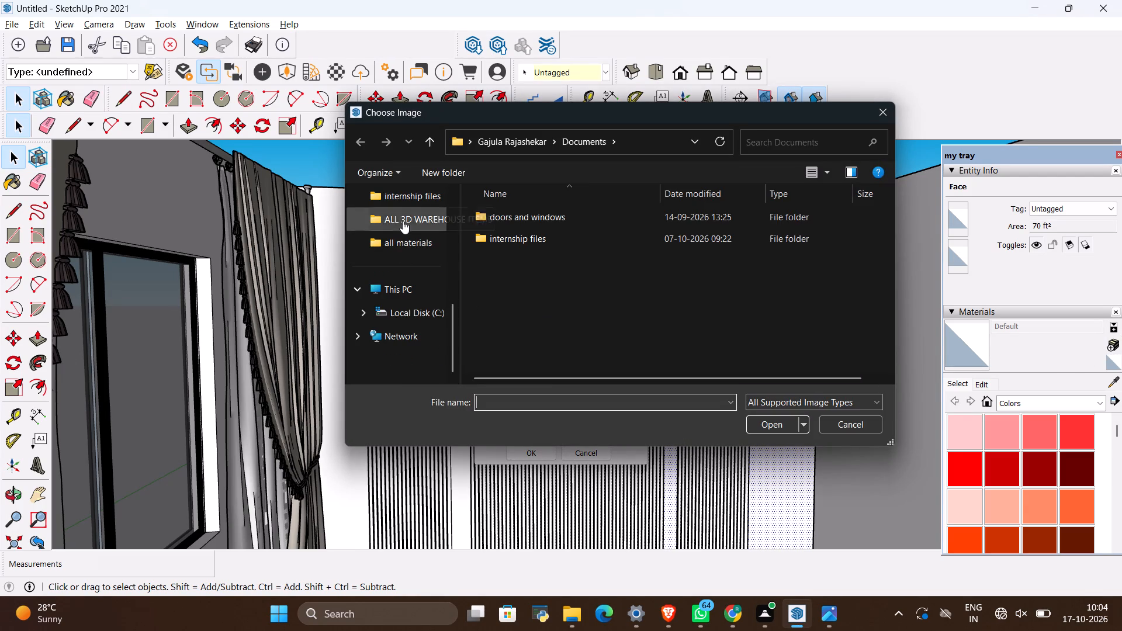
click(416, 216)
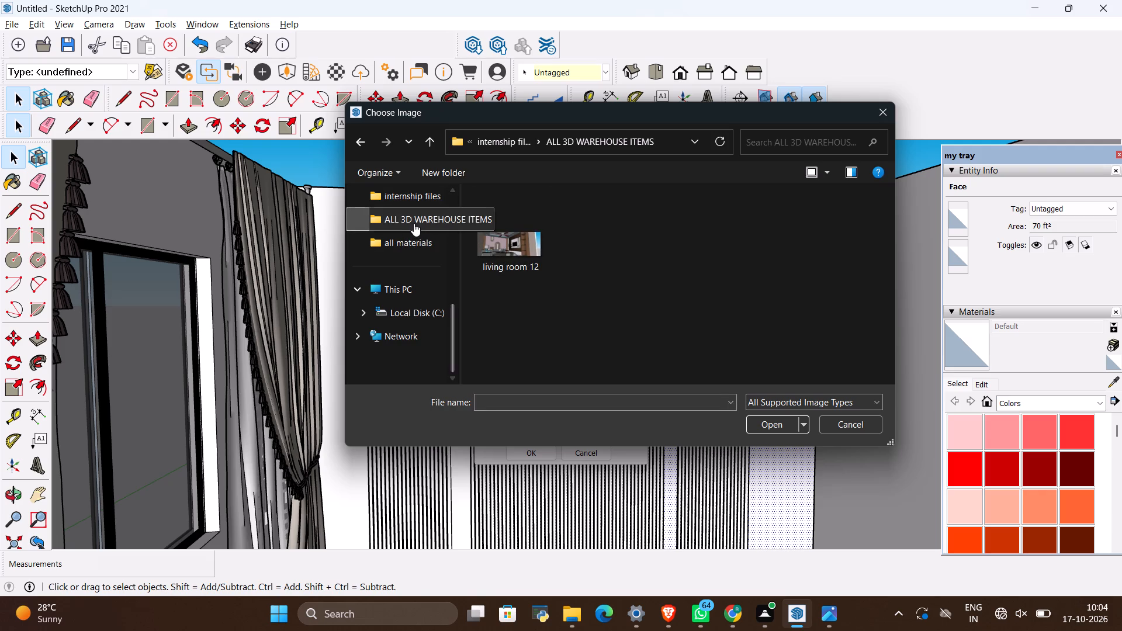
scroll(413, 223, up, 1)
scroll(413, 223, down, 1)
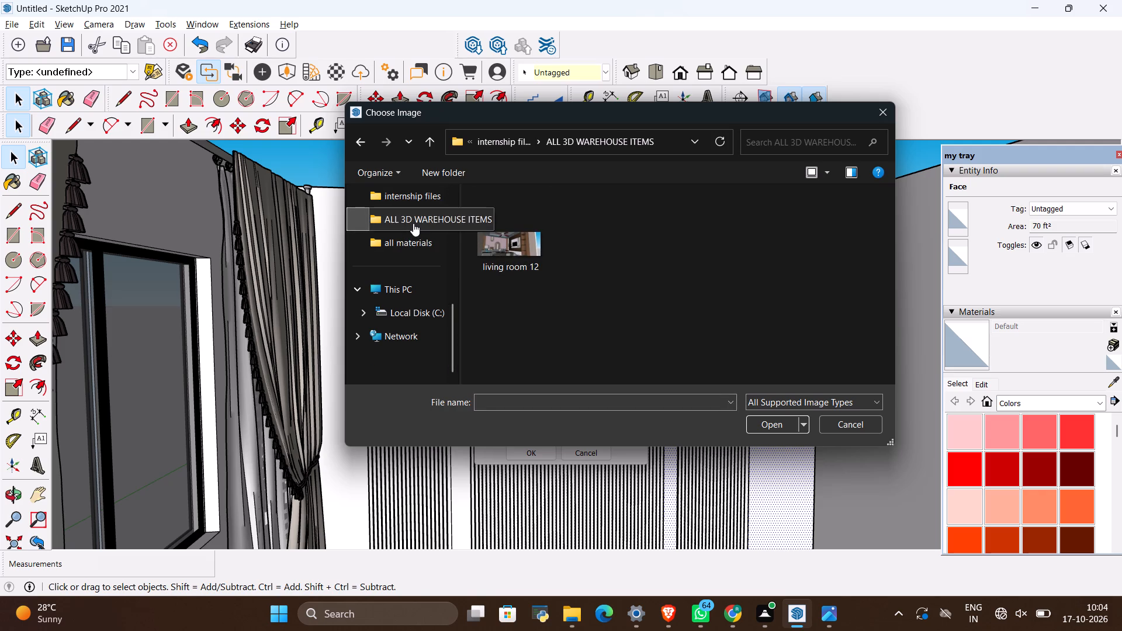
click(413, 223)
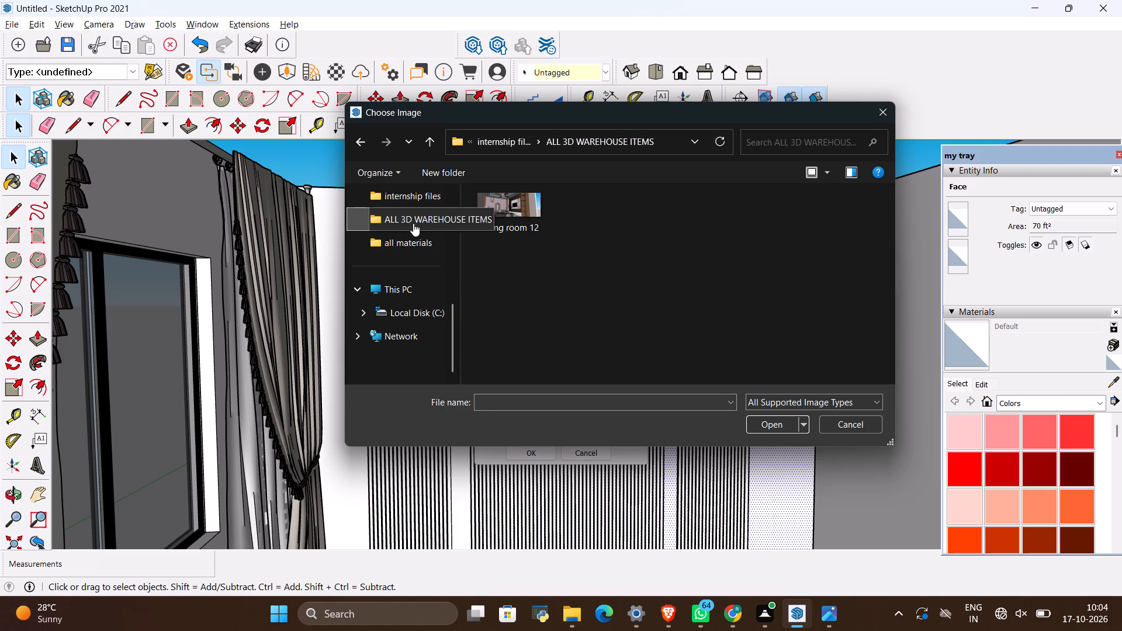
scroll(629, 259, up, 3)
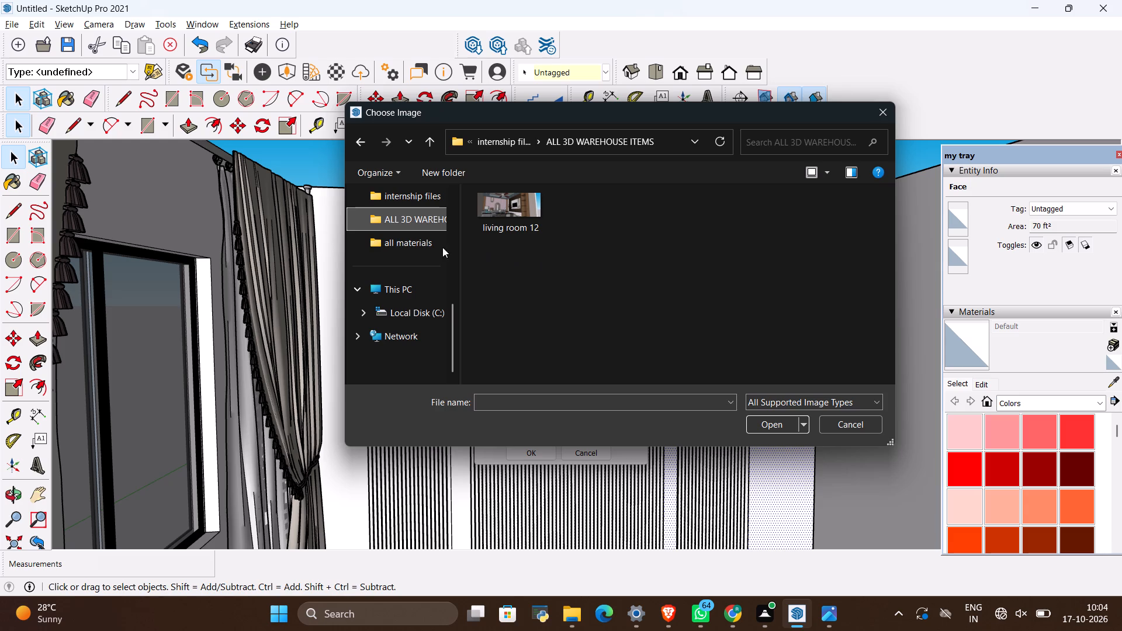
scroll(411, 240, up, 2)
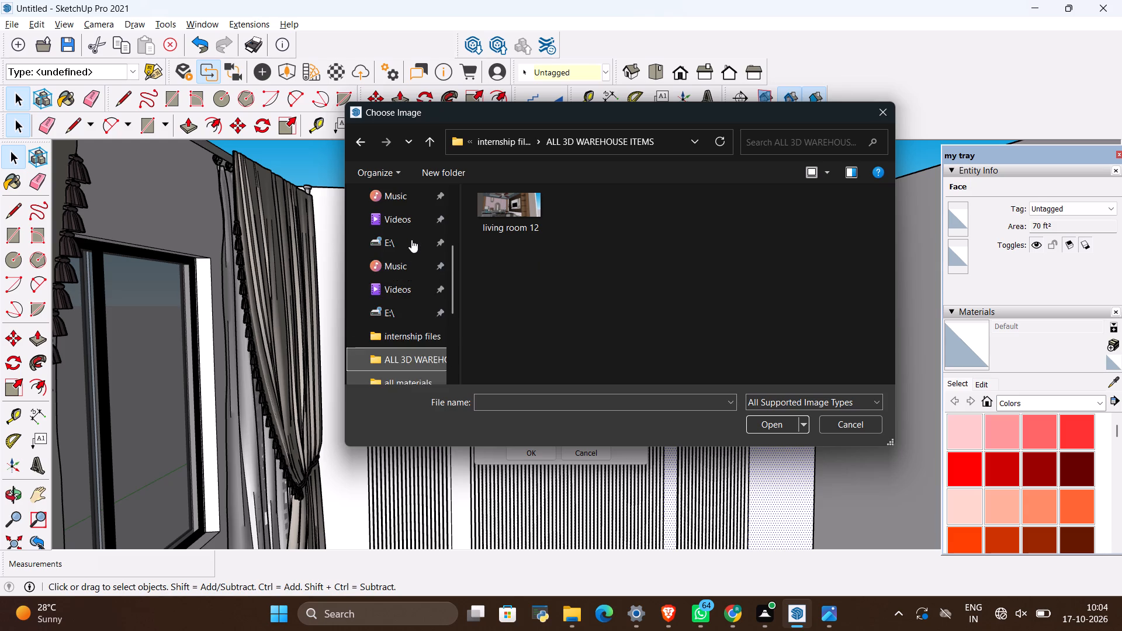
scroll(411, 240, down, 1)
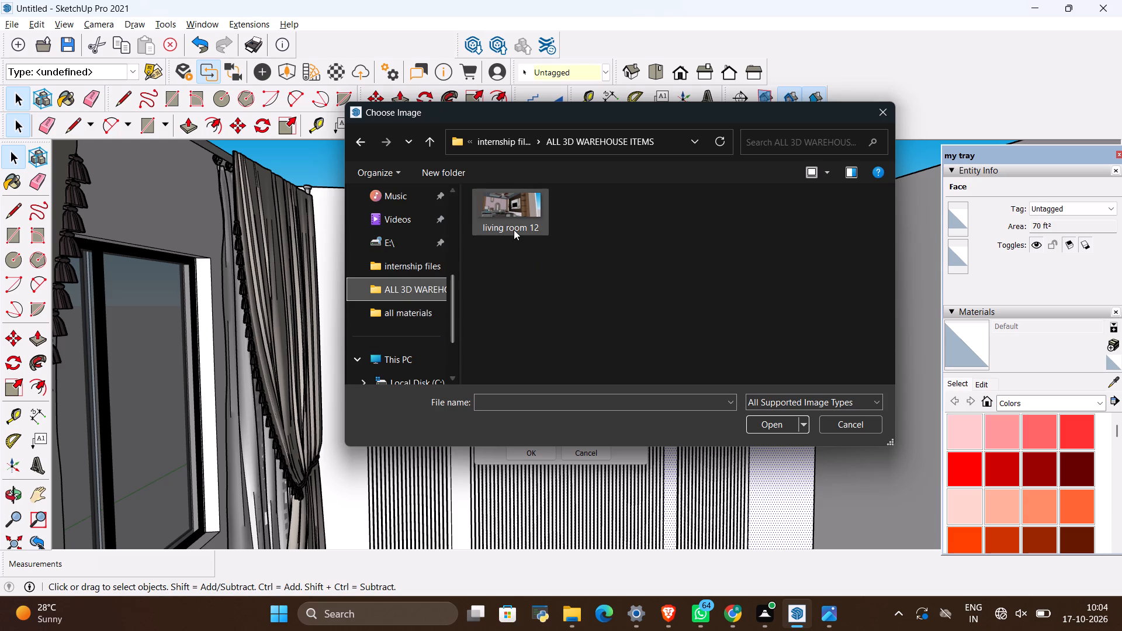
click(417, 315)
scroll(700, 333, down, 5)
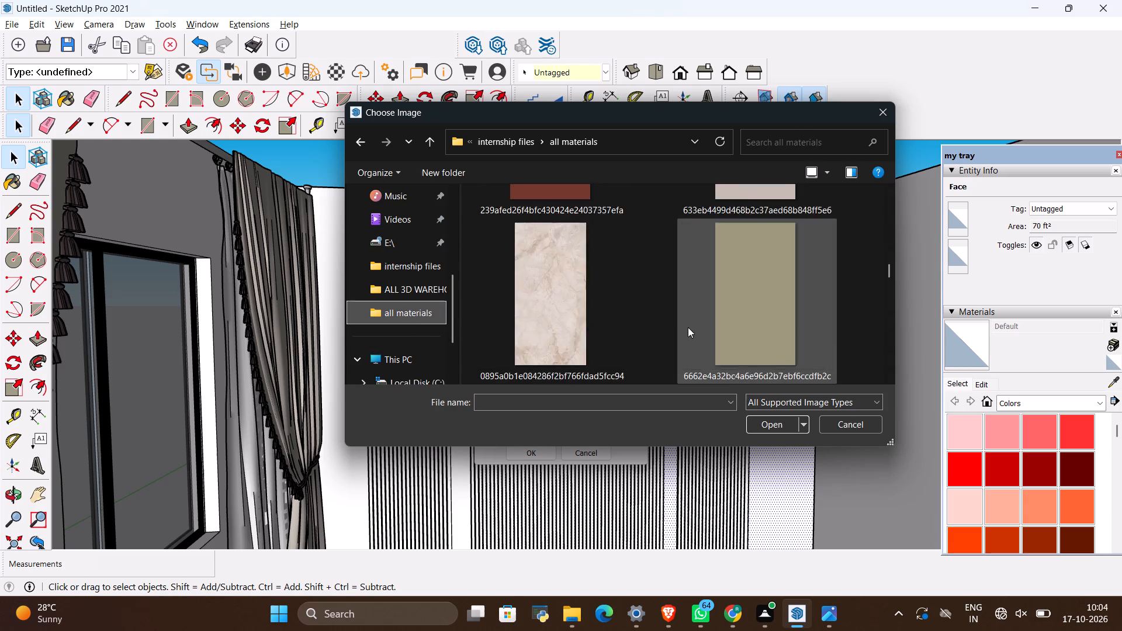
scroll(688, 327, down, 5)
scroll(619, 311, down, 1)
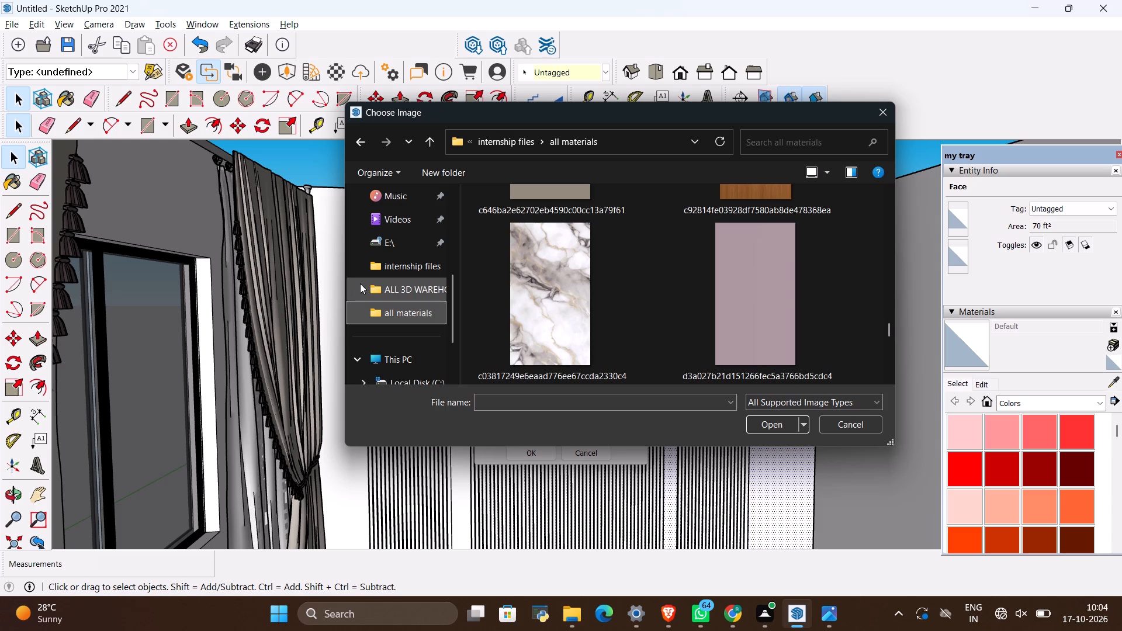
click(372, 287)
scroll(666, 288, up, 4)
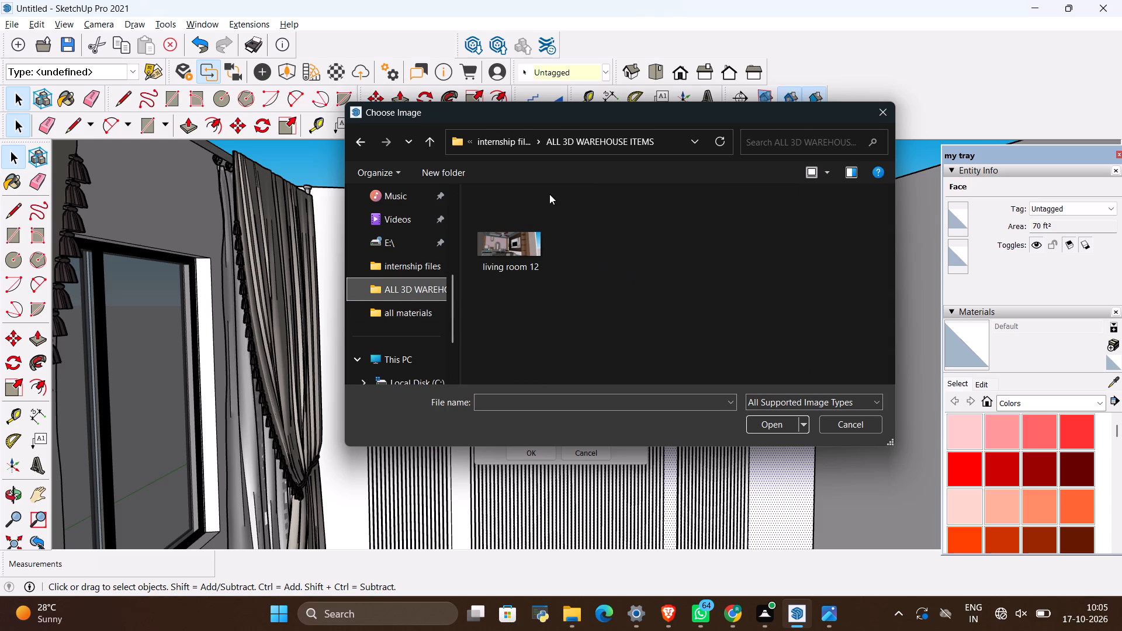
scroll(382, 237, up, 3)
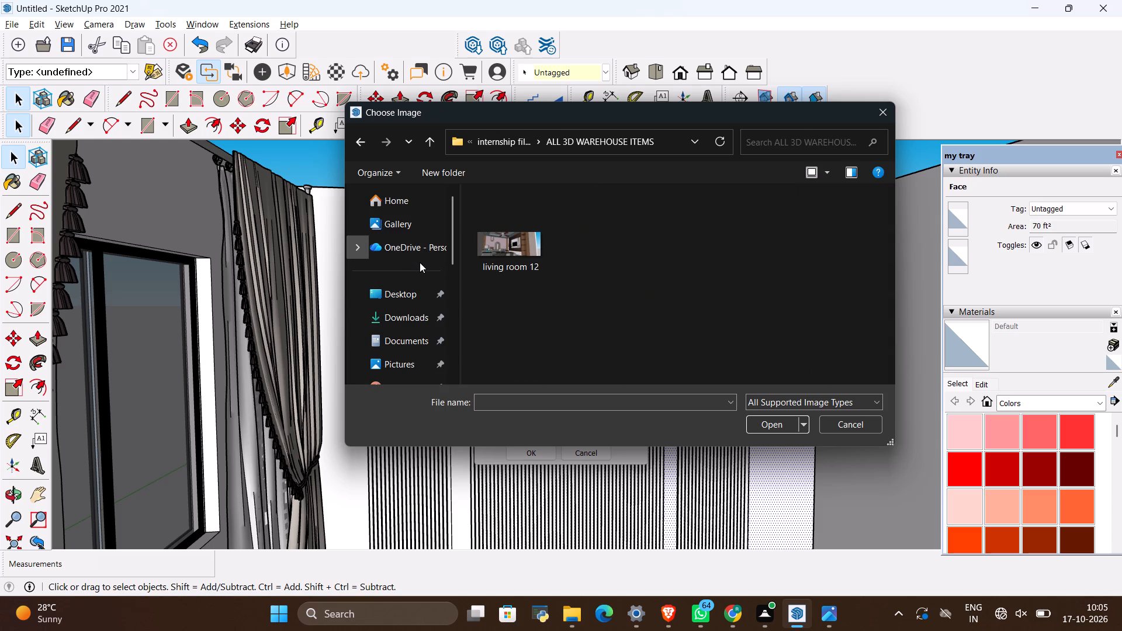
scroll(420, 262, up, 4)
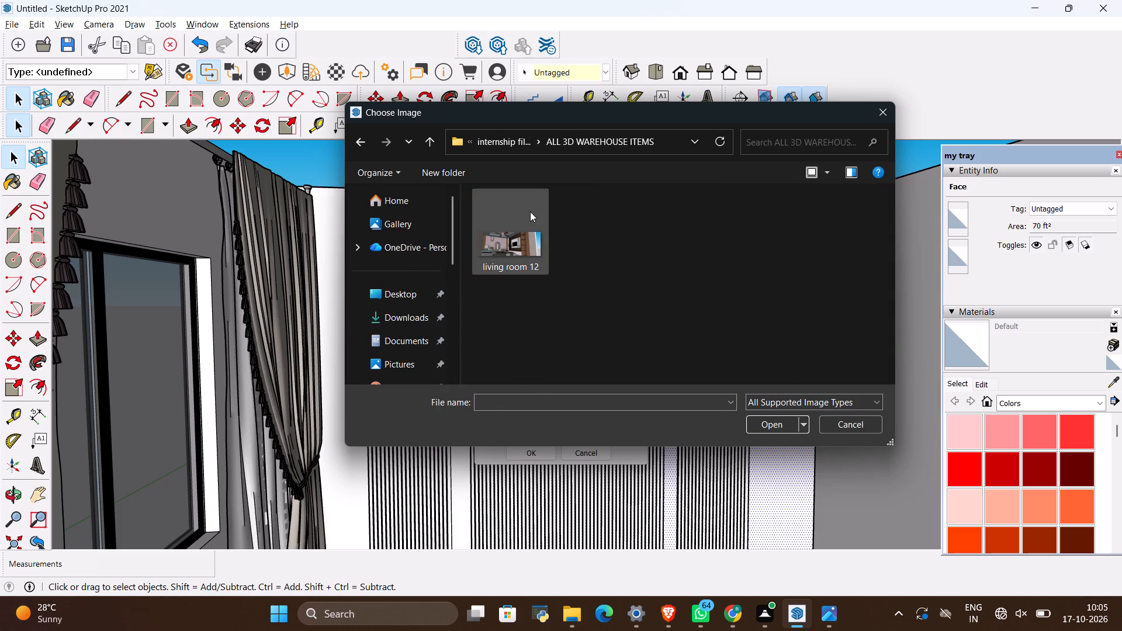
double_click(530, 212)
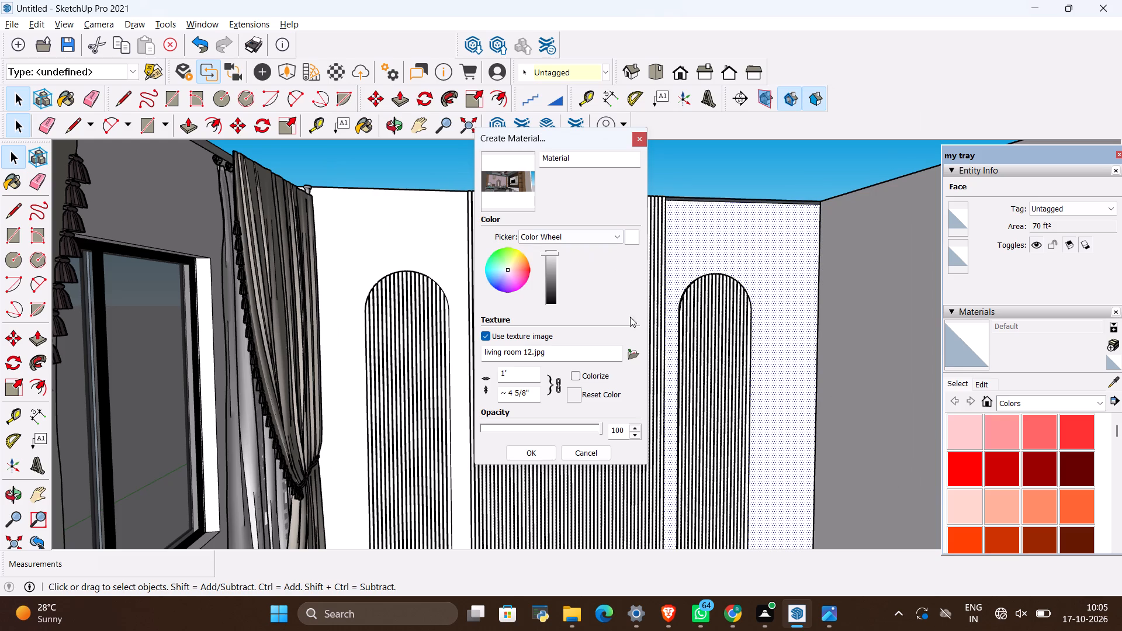
Set the material's texture image to the dark brown wood picture download (1) from the all materials folder.
click(636, 351)
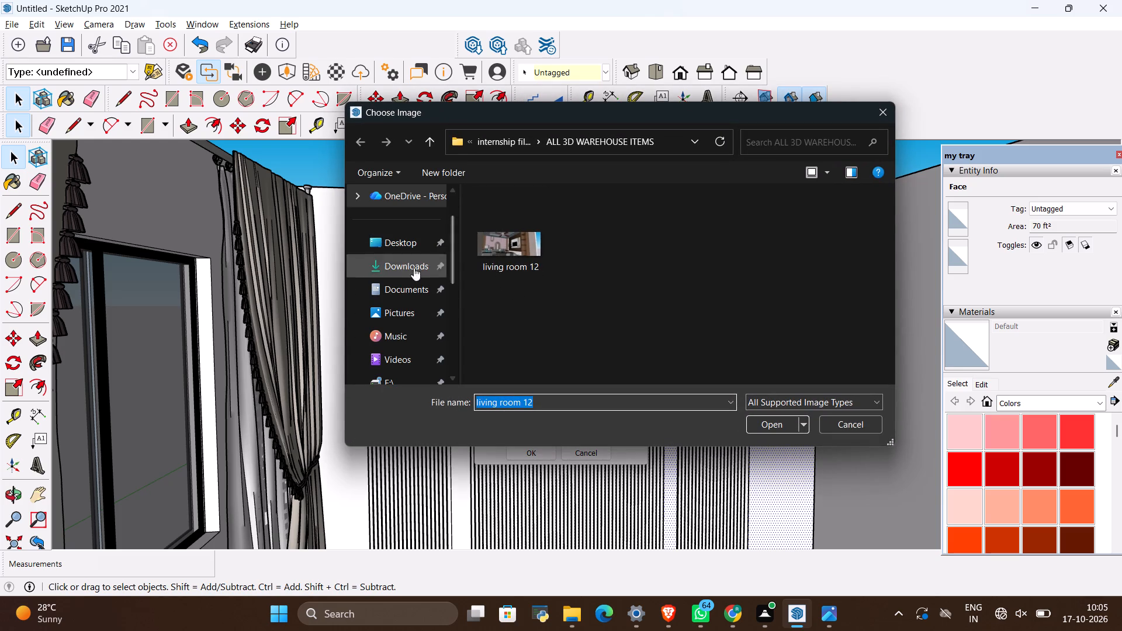
click(406, 289)
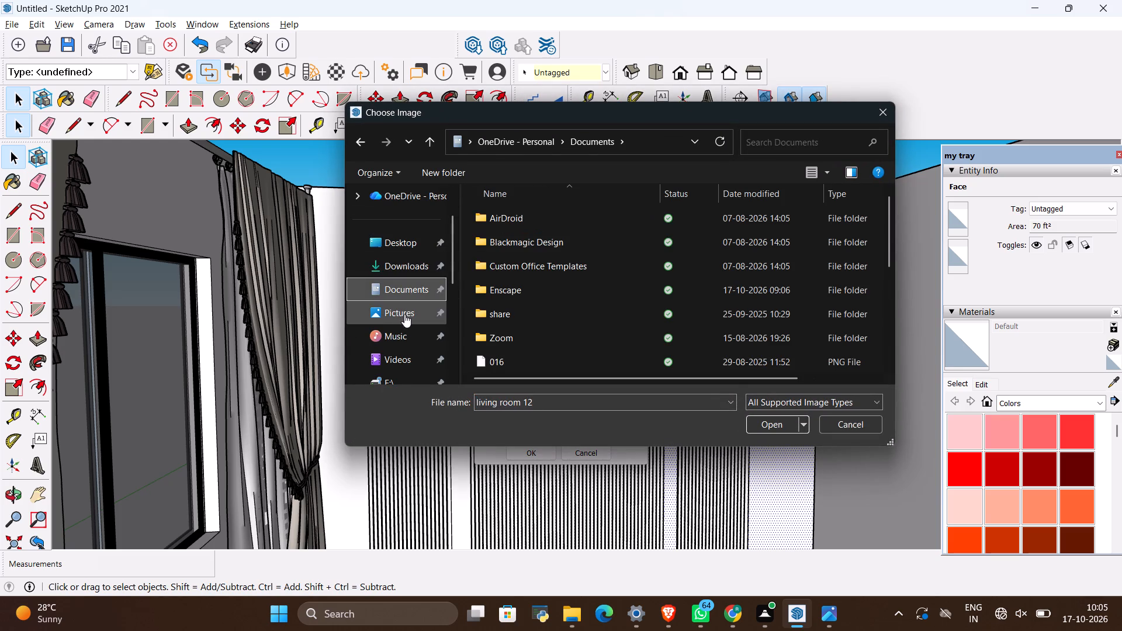
scroll(405, 321, down, 2)
click(402, 289)
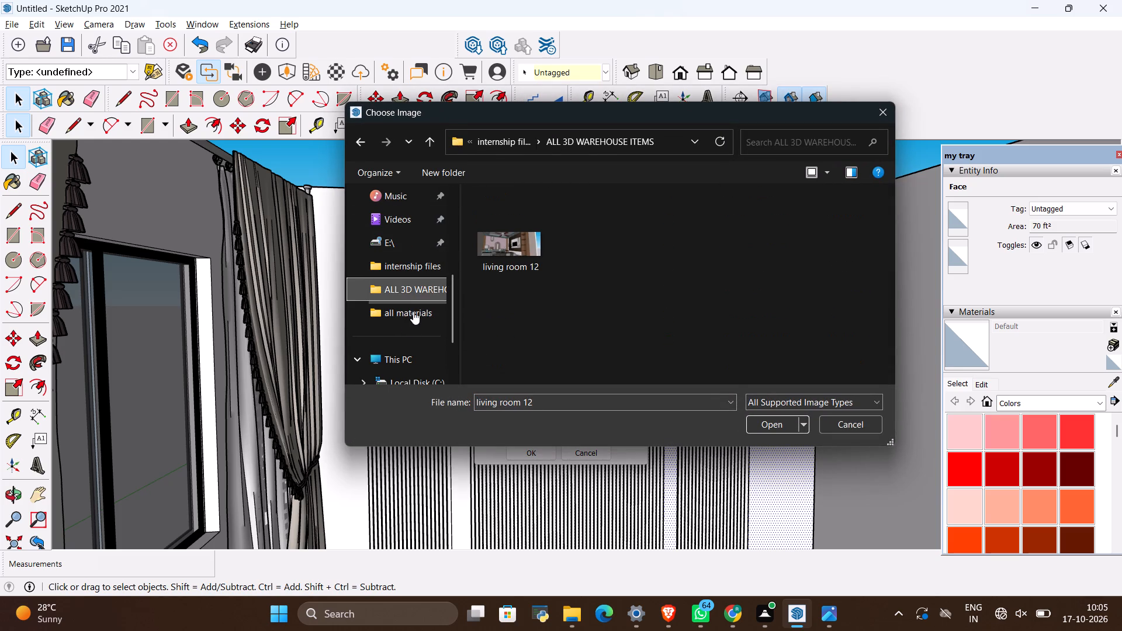
click(413, 311)
scroll(676, 276, down, 9)
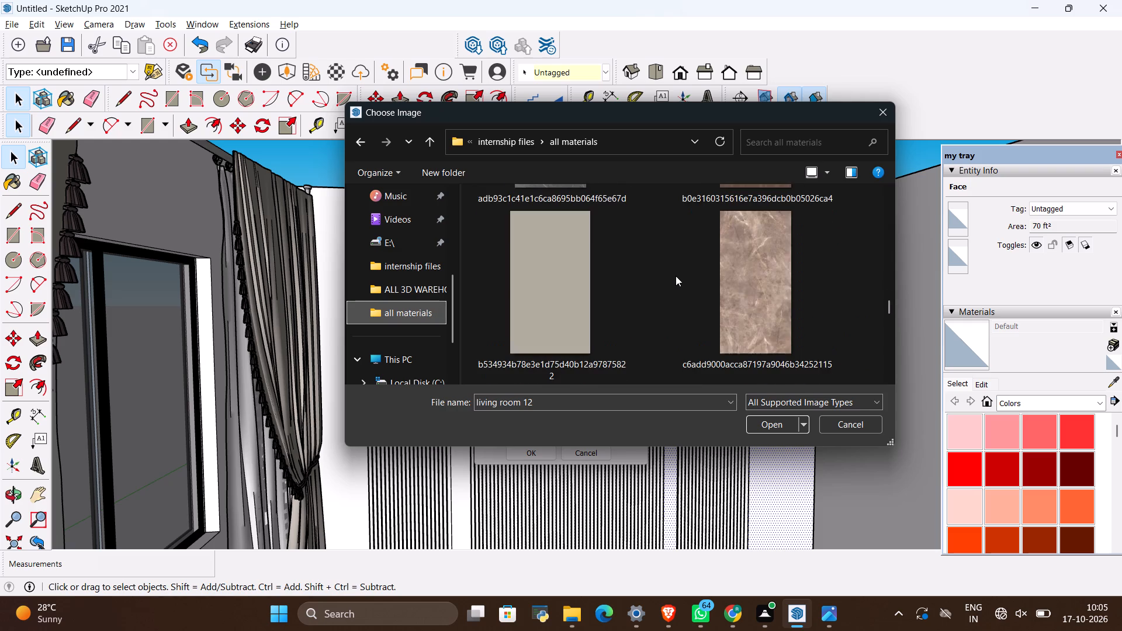
scroll(676, 276, down, 4)
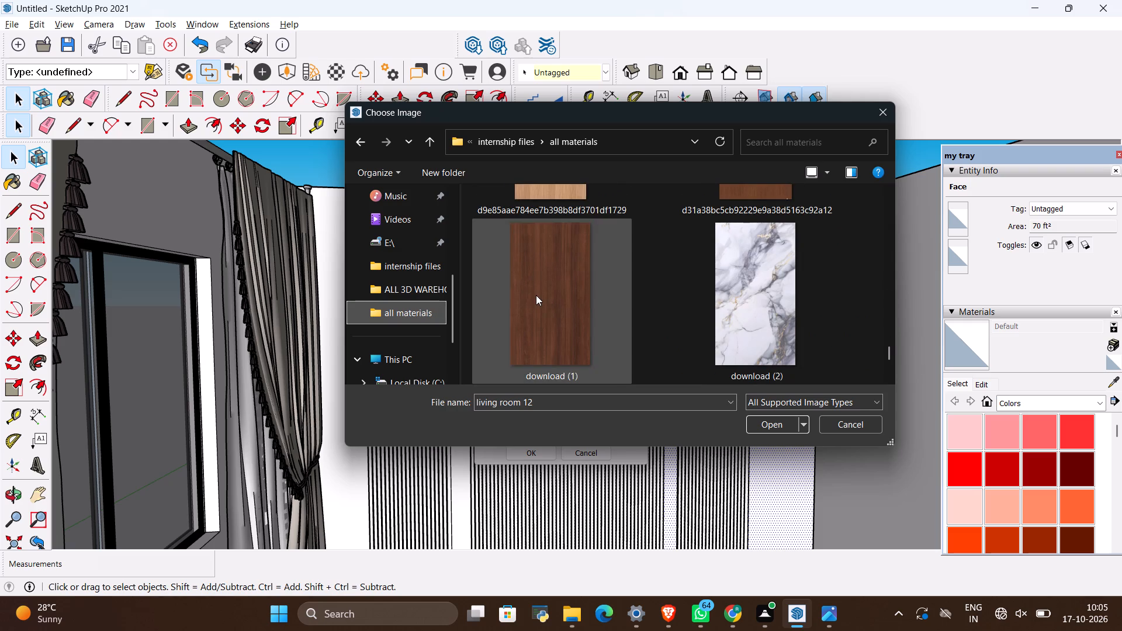
click(536, 295)
click(772, 424)
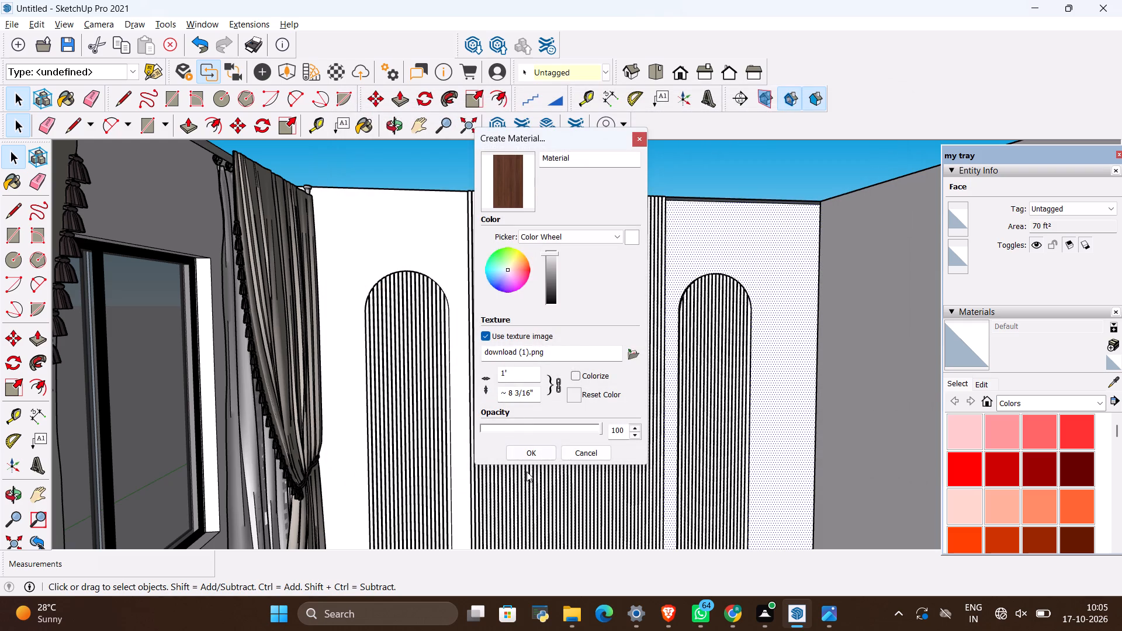
Set the wood texture's width to 10' and create the material.
click(520, 370)
key(BackSpace)
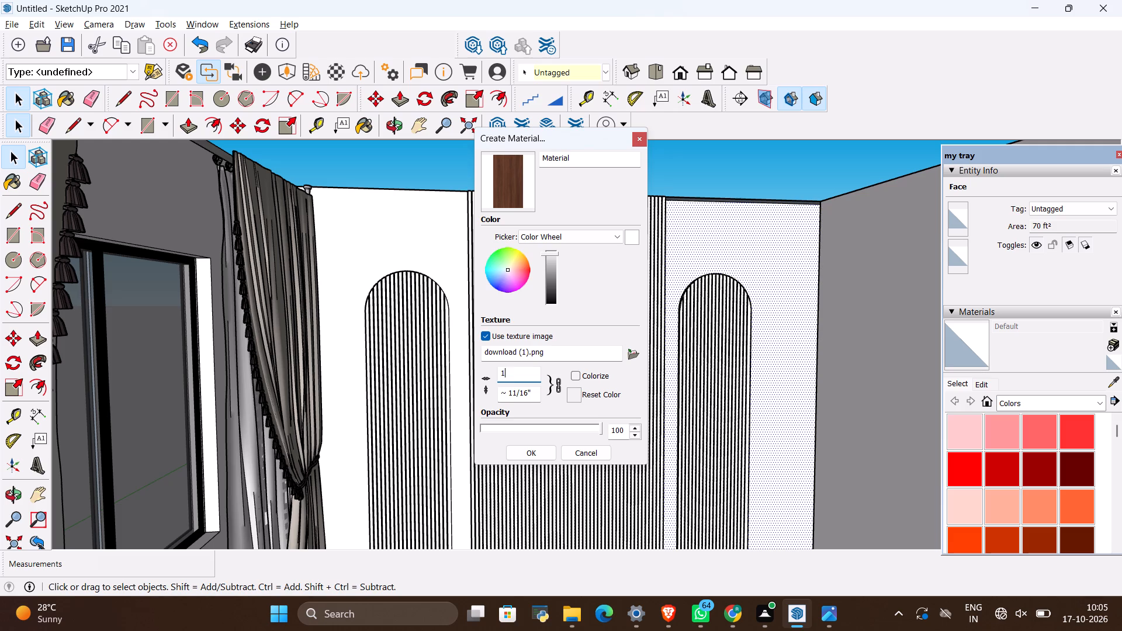
text(0')
click(536, 457)
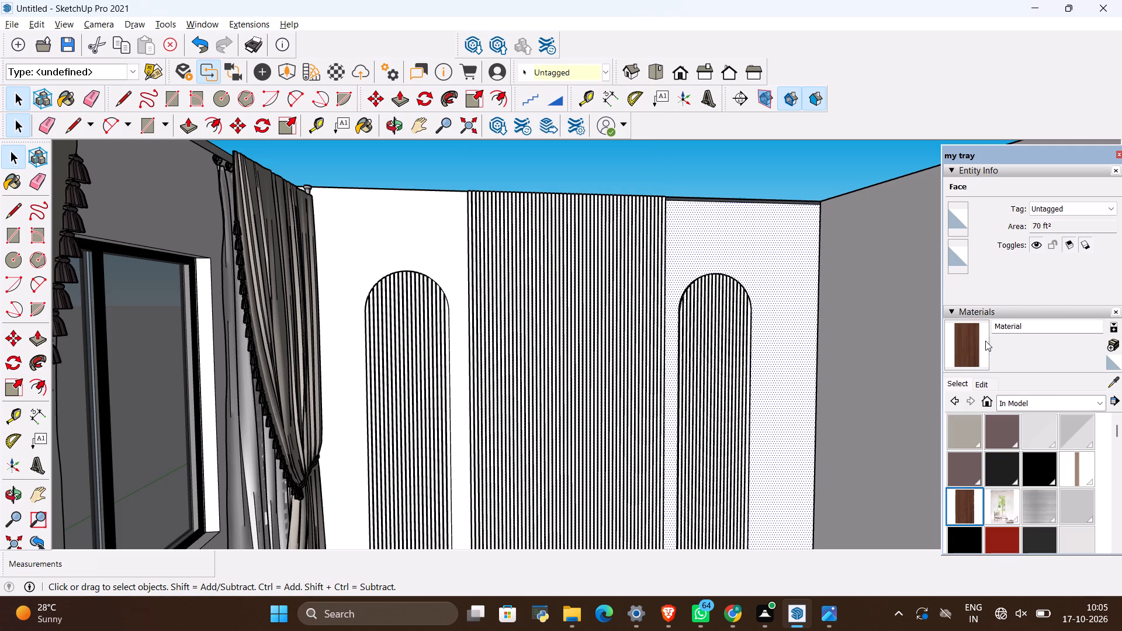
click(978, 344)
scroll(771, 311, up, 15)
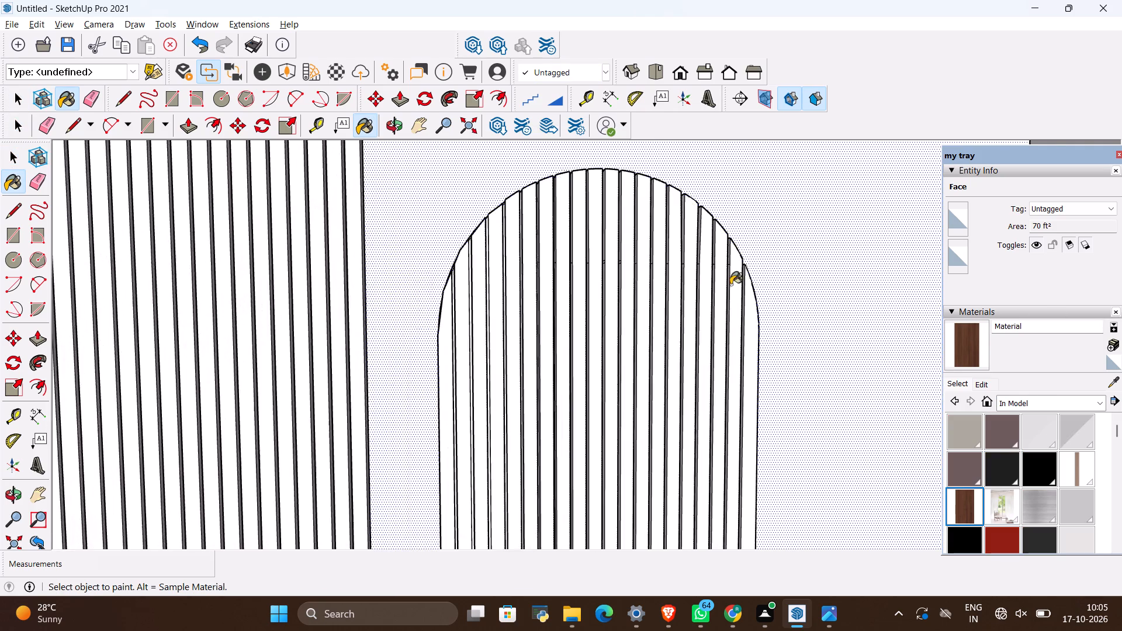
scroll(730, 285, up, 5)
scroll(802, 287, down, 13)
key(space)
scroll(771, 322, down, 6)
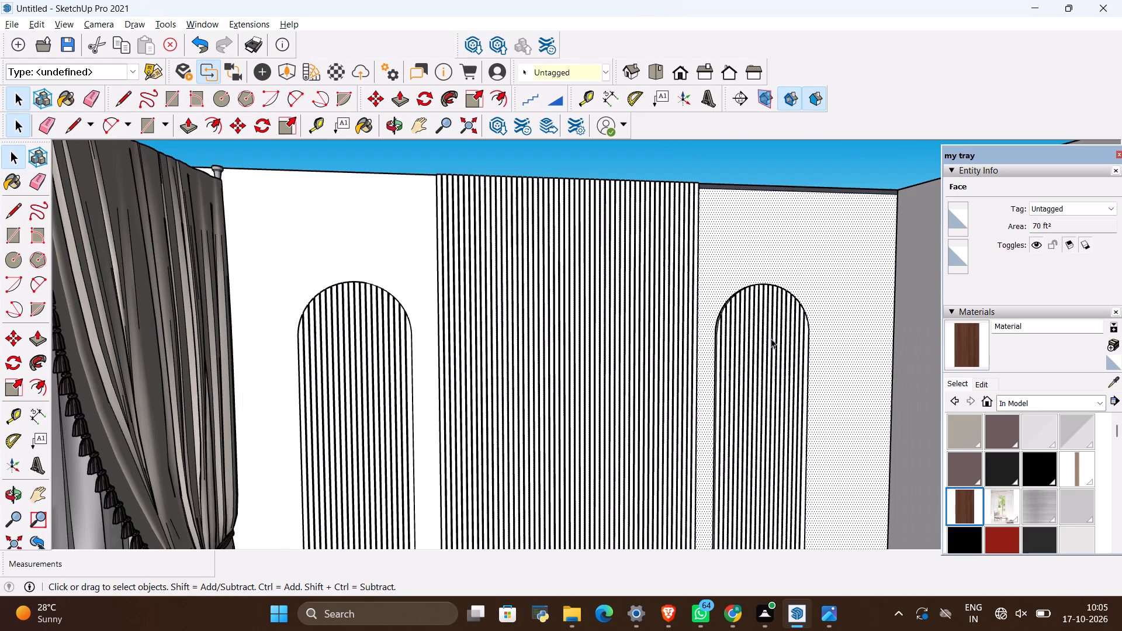
Select the central slatted panel together with the plain wall face, try painting them with the new wood material, and undo the paint.
drag(704, 276, 417, 267)
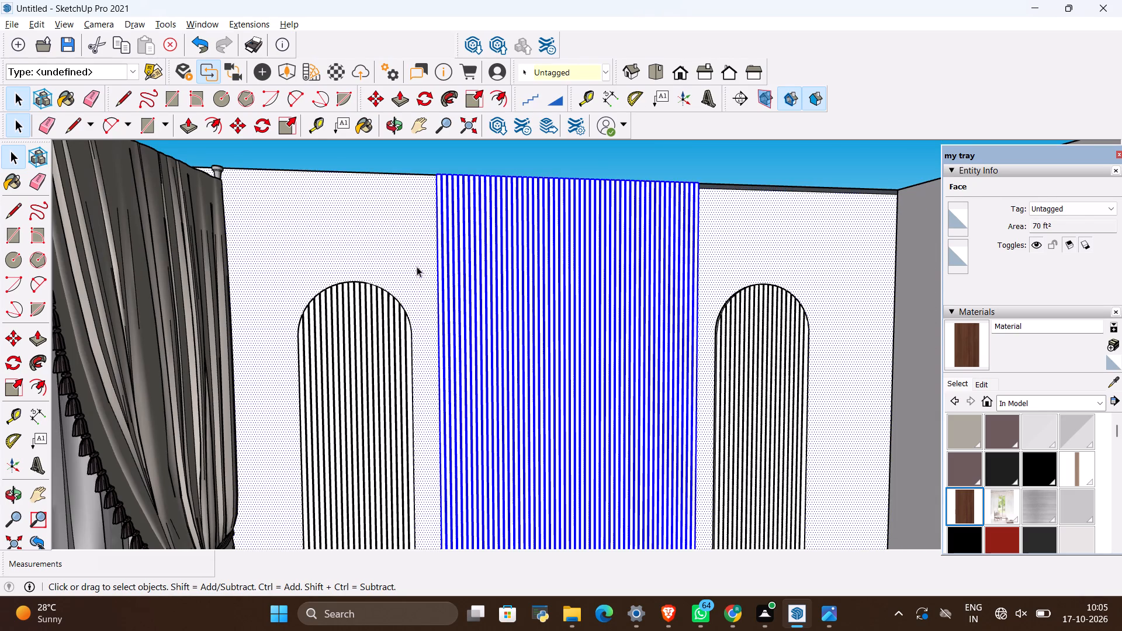
click(969, 346)
click(590, 334)
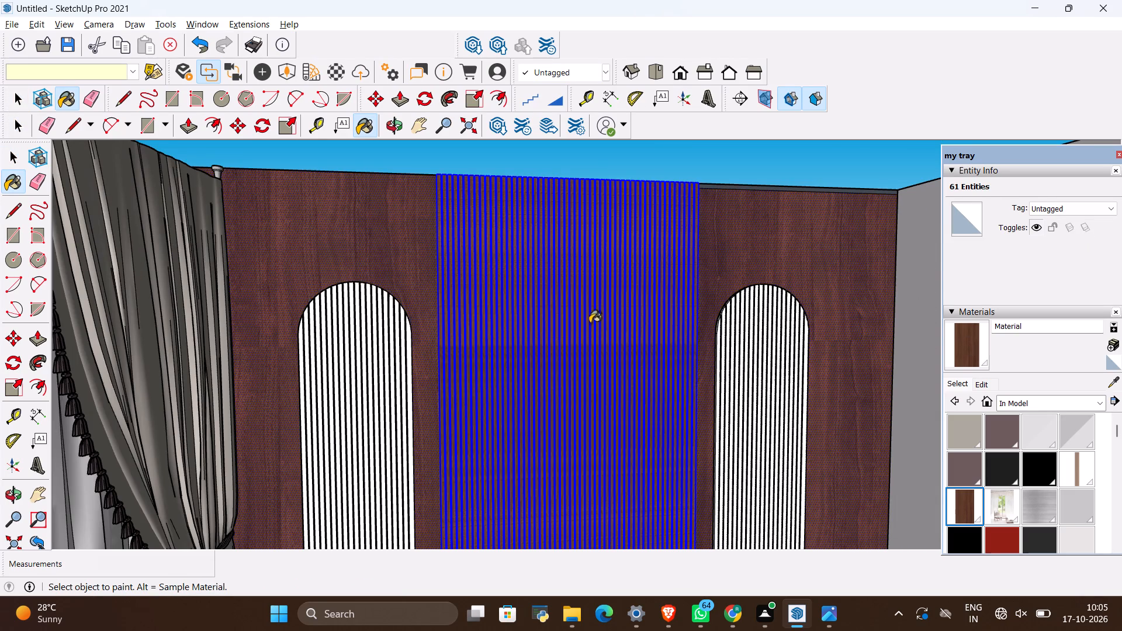
key(alt+BackSpace)
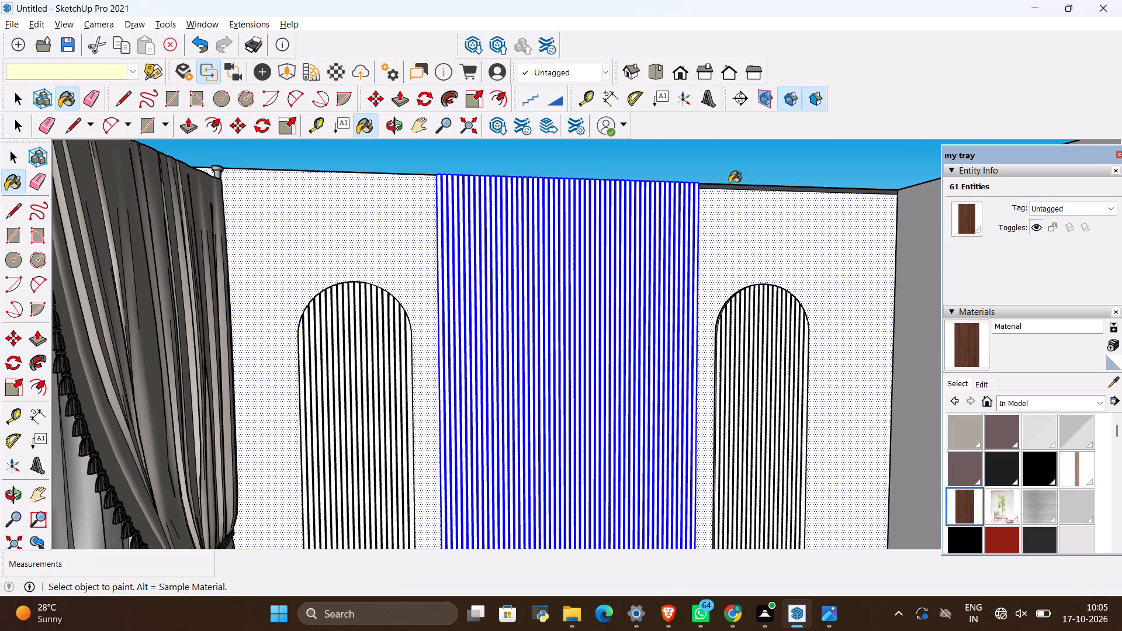
Paint the selected central slats and wall face with the dark wood material, applying it at the top end of the panel's last slat.
scroll(652, 167, up, 8)
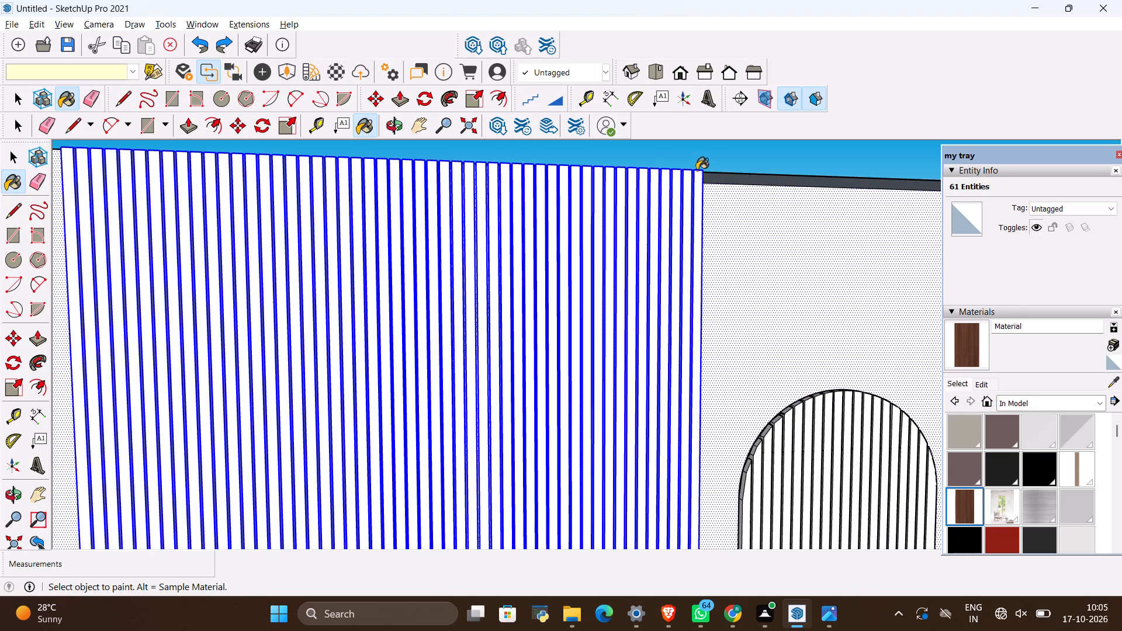
middle_drag(697, 172, 677, 330)
scroll(700, 217, up, 11)
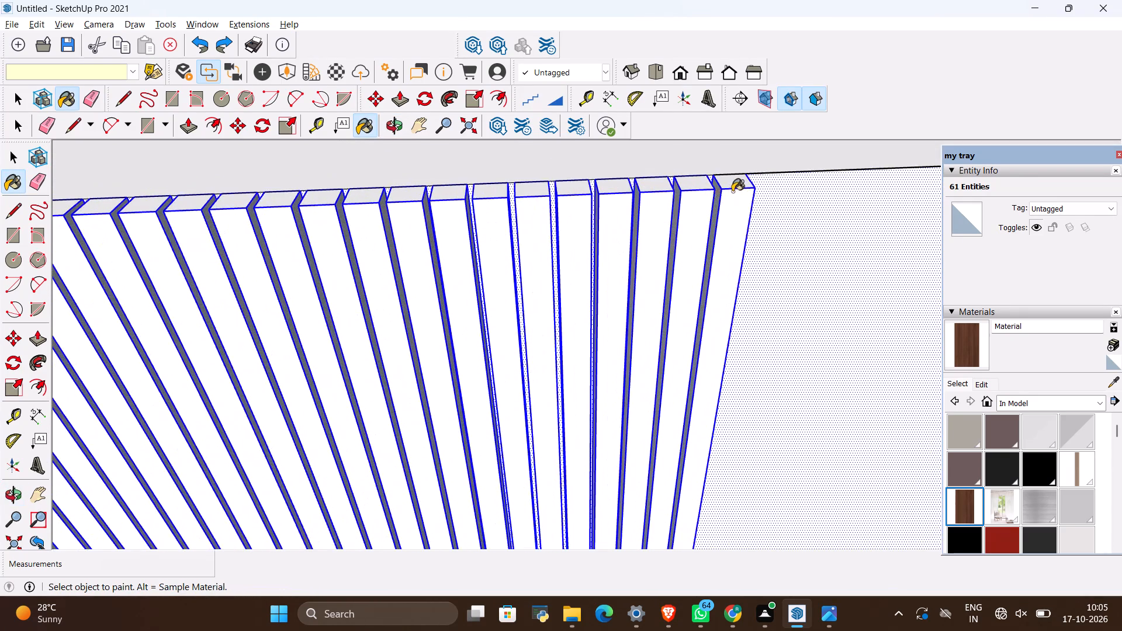
click(734, 190)
scroll(674, 279, down, 5)
key(space)
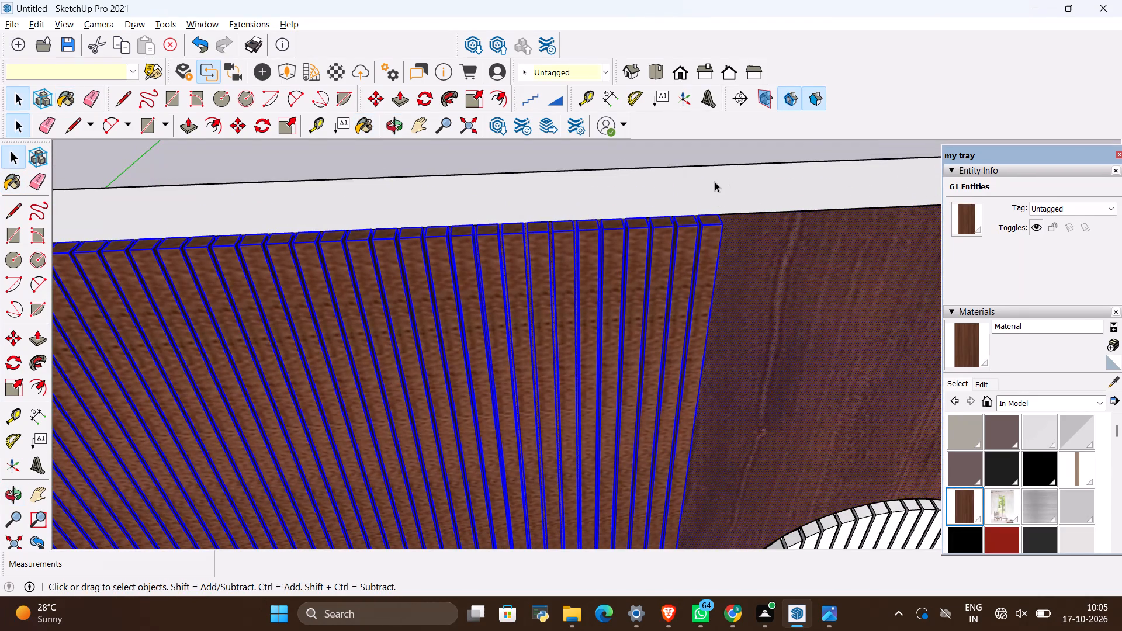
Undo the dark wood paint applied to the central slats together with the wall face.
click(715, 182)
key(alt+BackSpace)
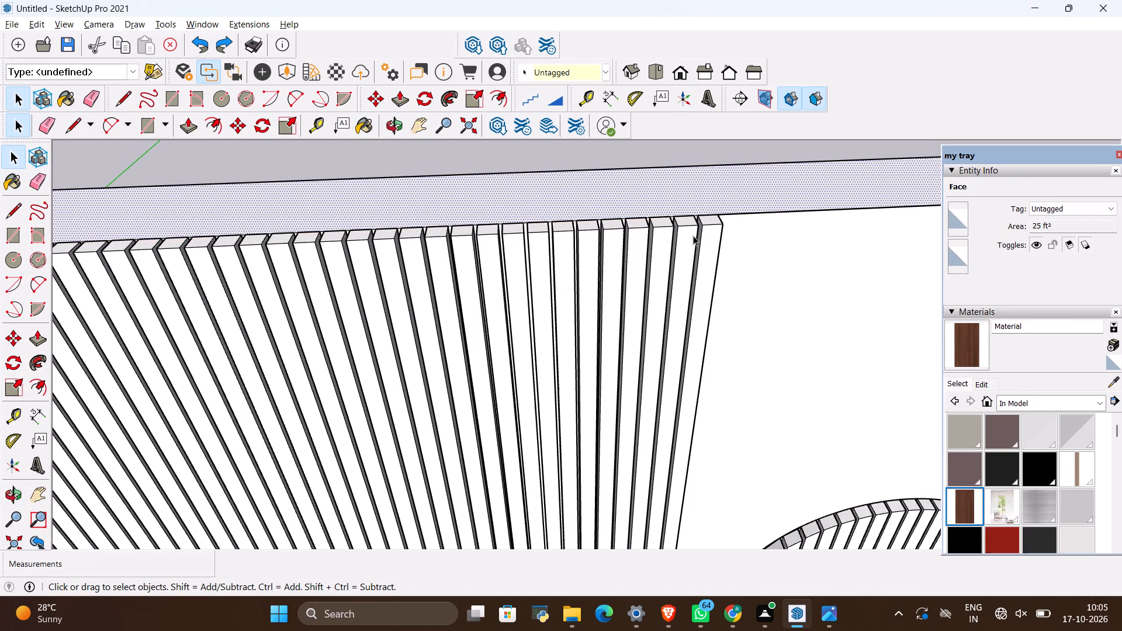
Open the central panel's last slat for editing and paint its front and top end faces with the dark wood material.
double_click(702, 236)
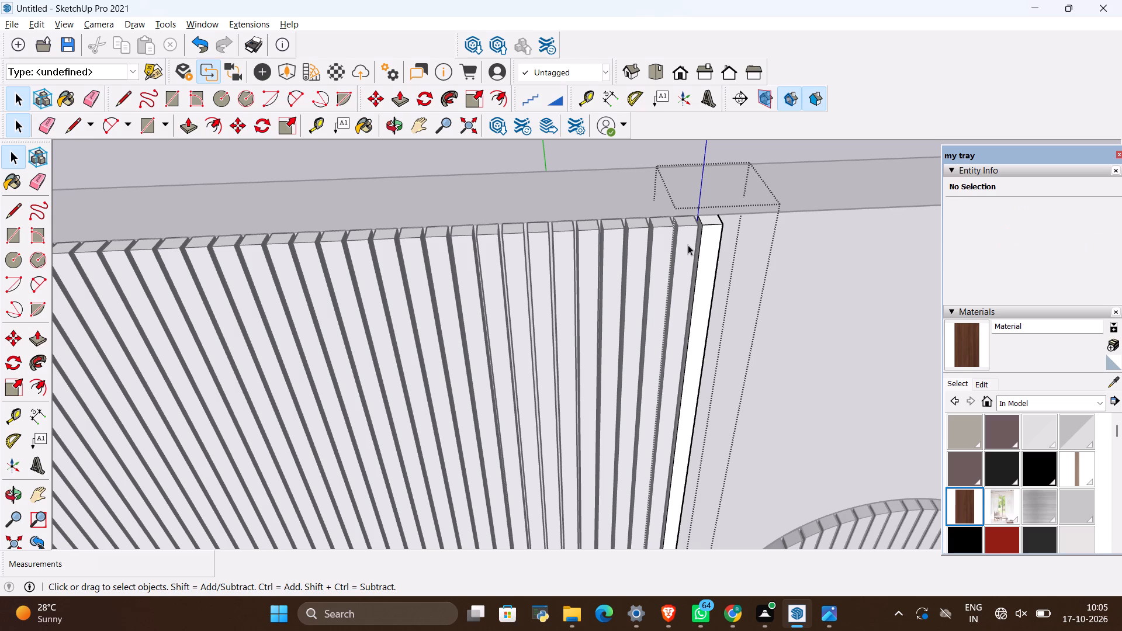
click(974, 342)
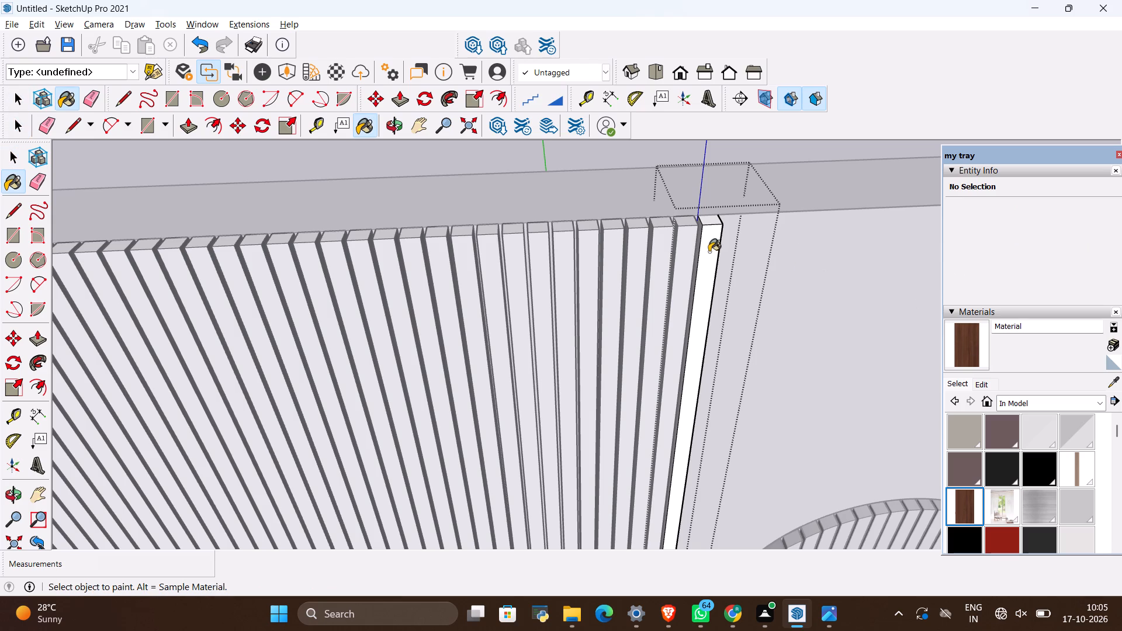
click(709, 252)
click(711, 228)
click(712, 223)
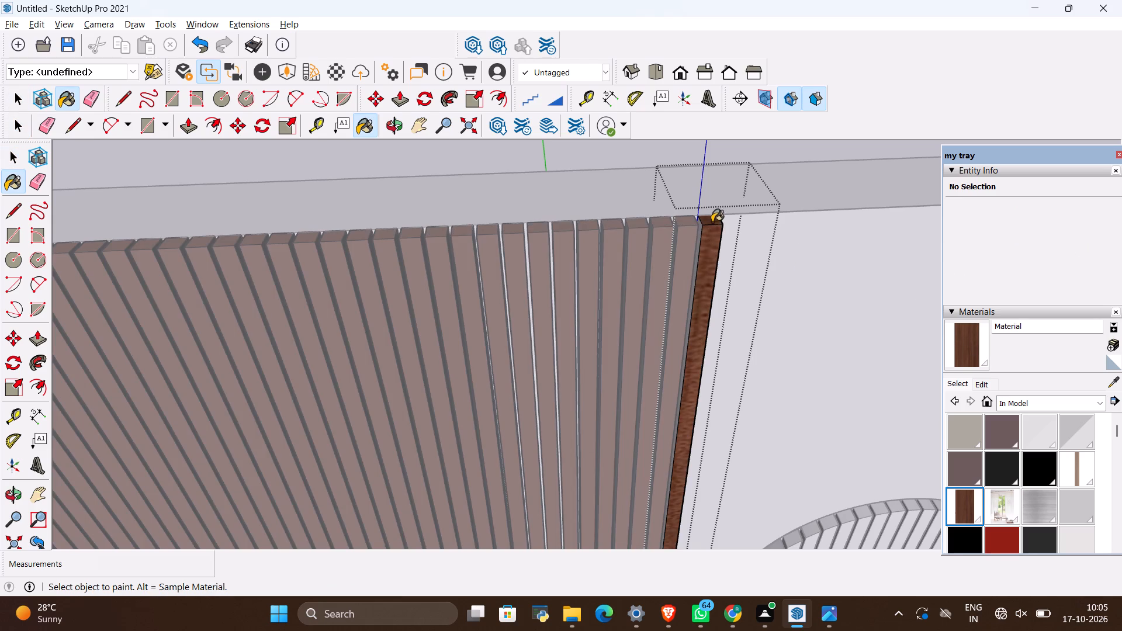
key(space)
click(836, 178)
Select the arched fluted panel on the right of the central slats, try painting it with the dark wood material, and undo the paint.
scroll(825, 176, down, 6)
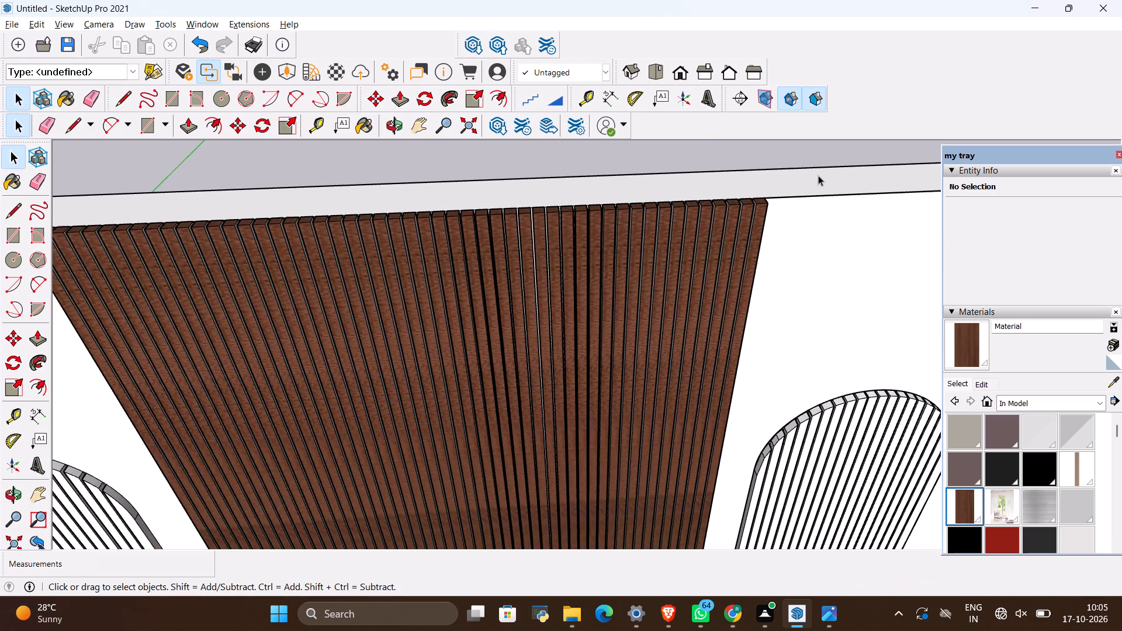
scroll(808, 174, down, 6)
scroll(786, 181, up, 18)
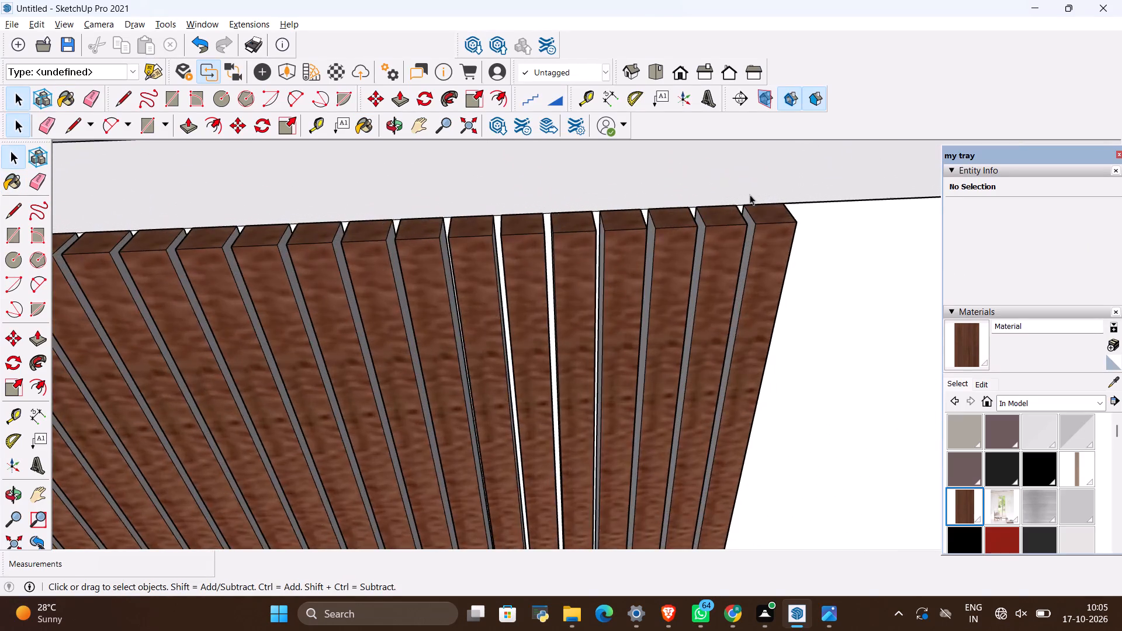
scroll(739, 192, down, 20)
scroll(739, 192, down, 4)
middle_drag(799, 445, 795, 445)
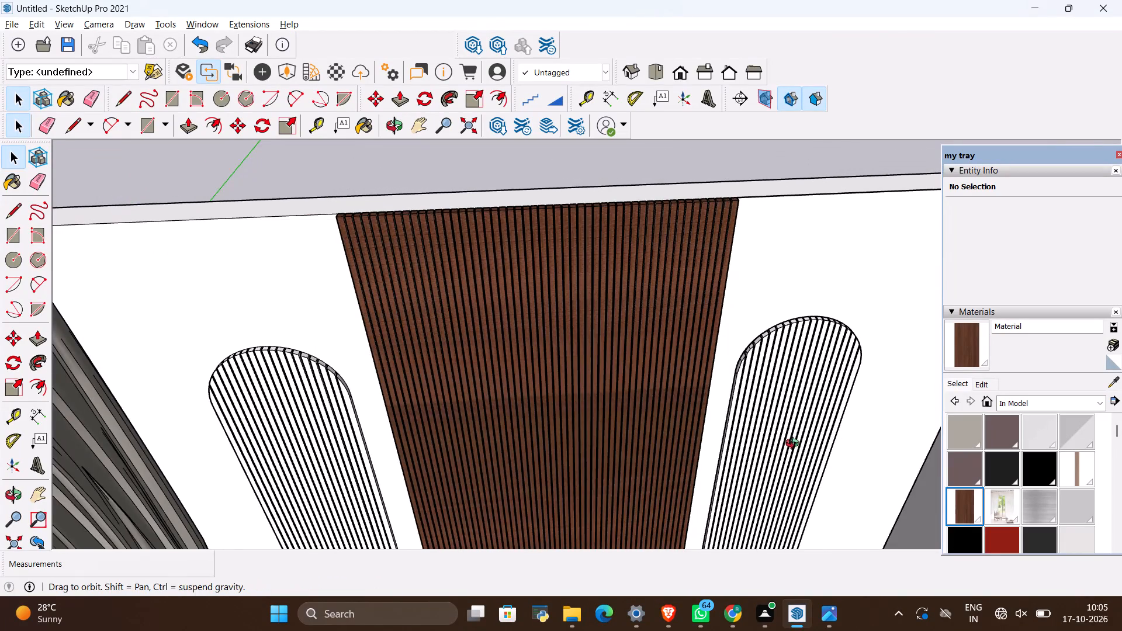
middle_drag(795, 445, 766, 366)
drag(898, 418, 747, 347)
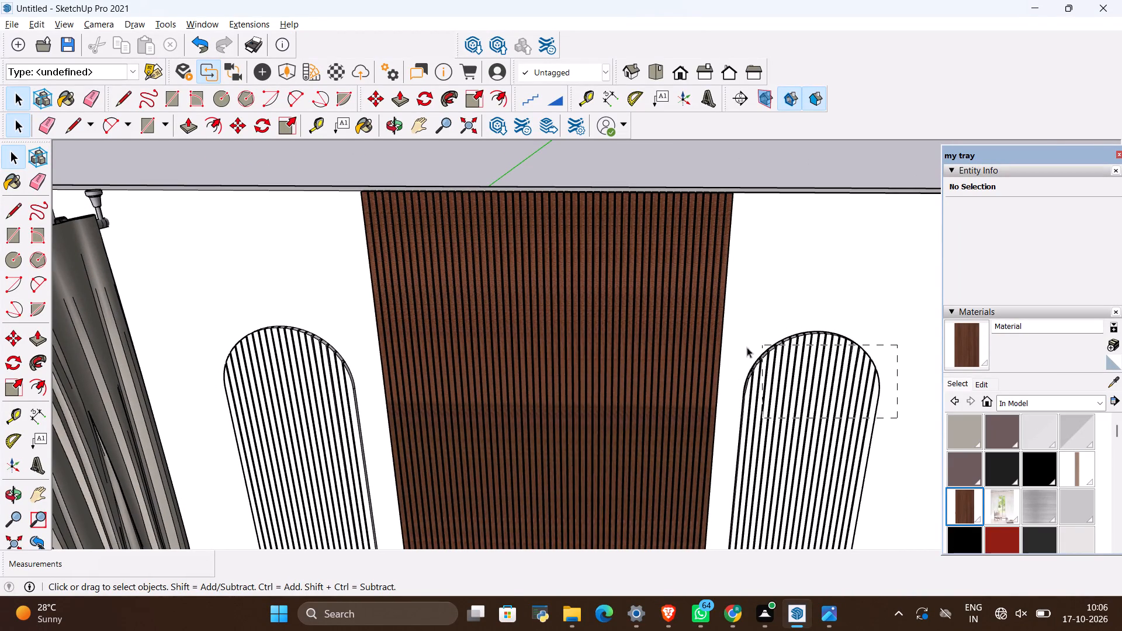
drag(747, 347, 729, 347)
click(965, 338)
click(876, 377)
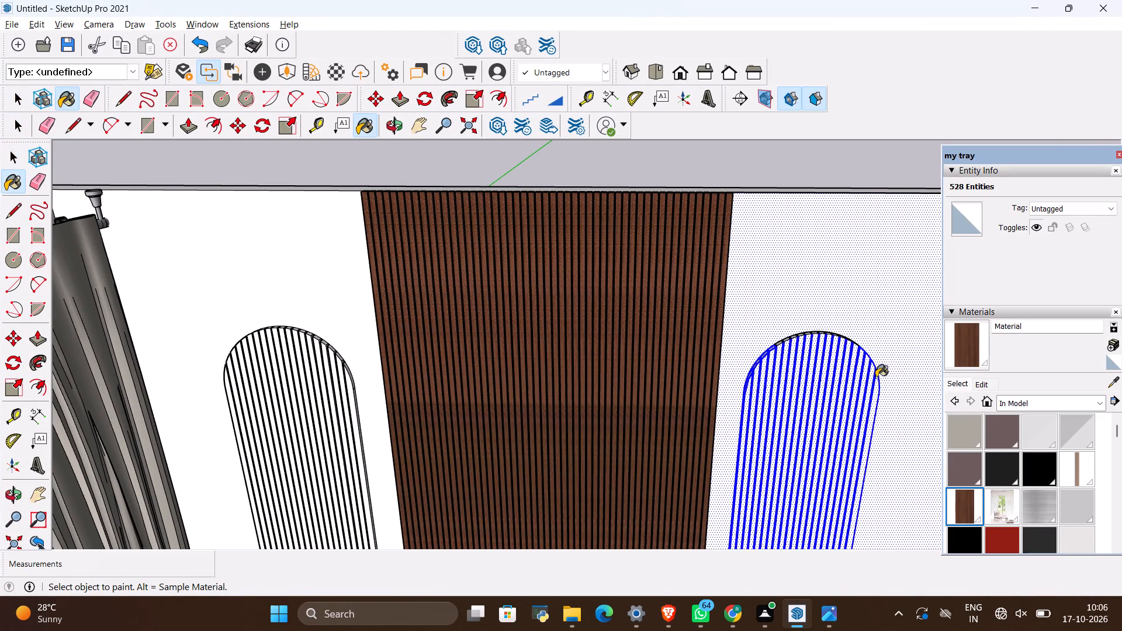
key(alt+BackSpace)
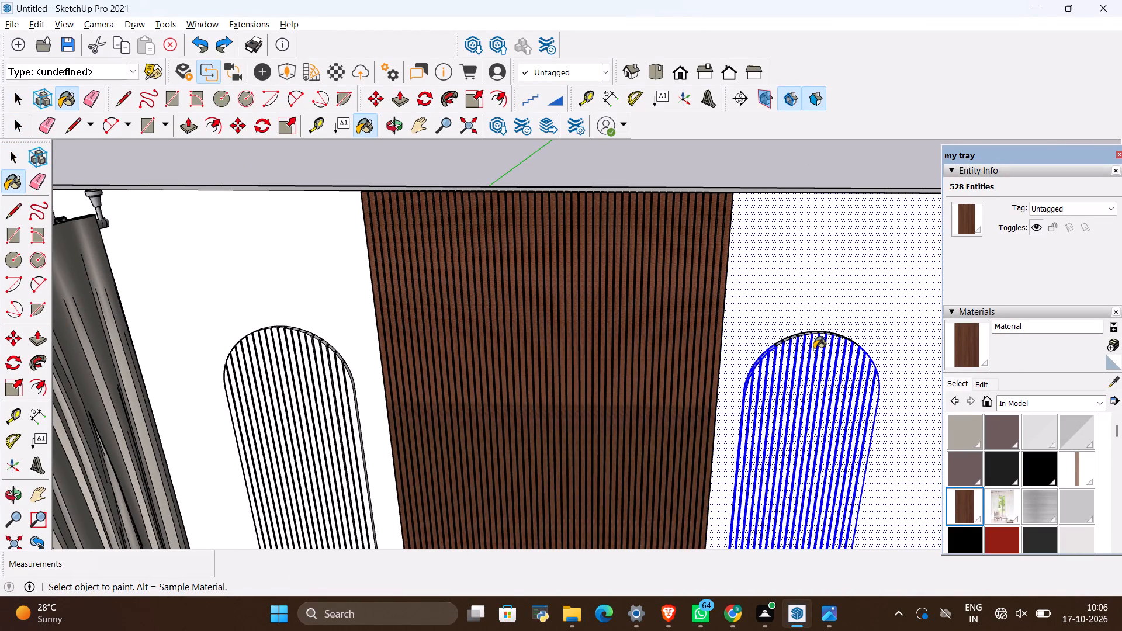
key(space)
Paint individual slat front faces around the middle of the right-hand arched panel with the dark wood material.
scroll(825, 356, up, 10)
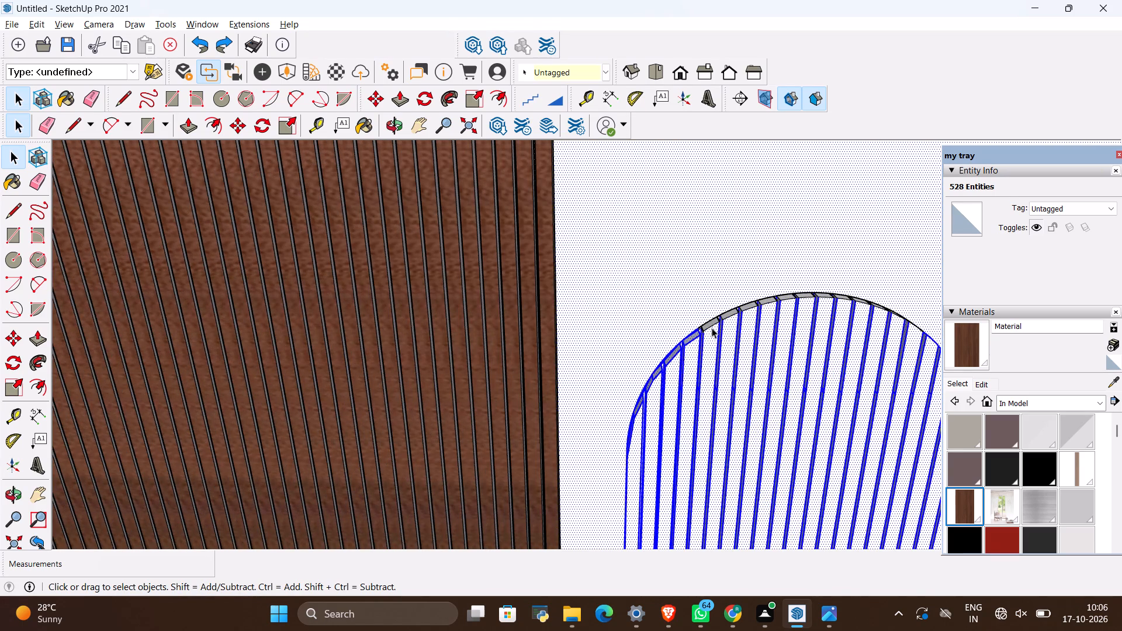
double_click(712, 328)
double_click(707, 335)
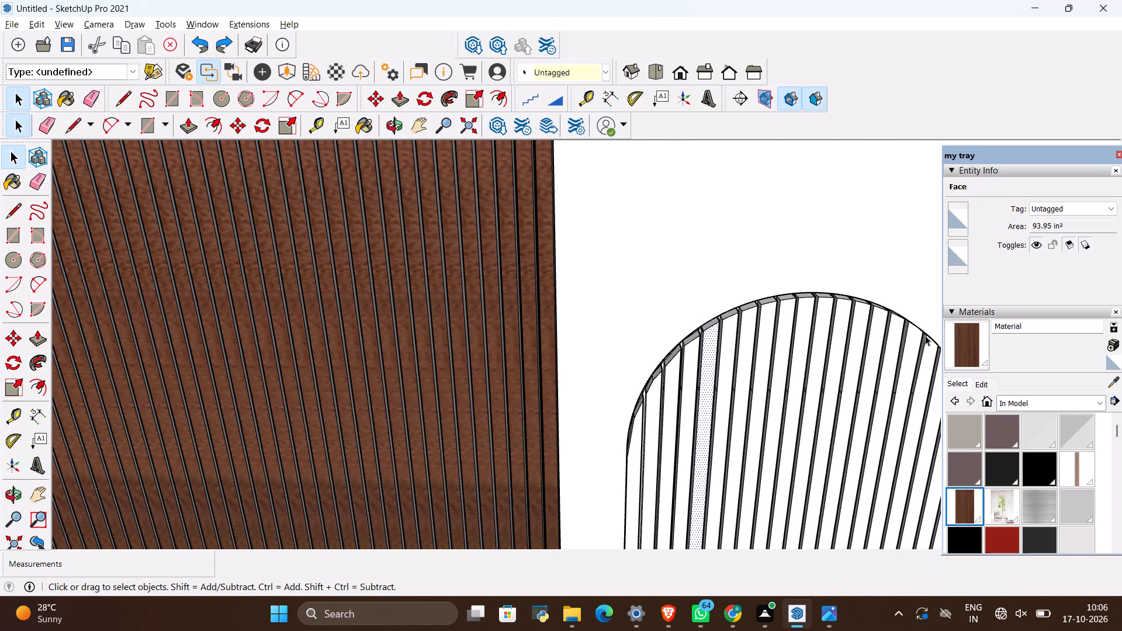
click(965, 335)
click(861, 397)
click(820, 396)
drag(820, 396, 811, 399)
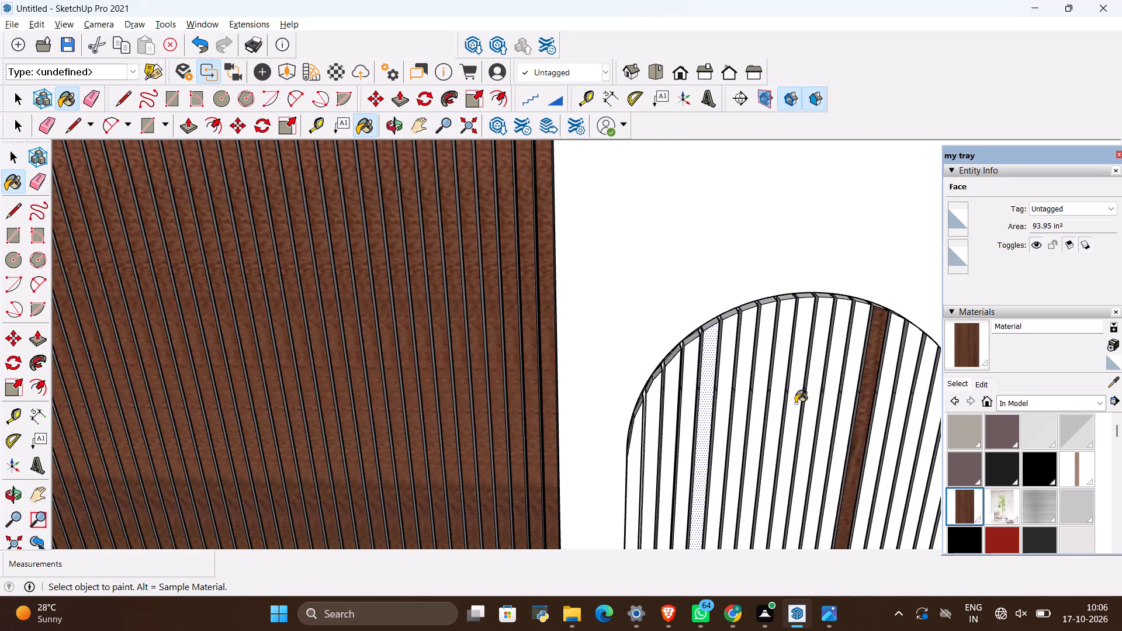
double_click(781, 405)
click(756, 407)
click(749, 409)
click(741, 409)
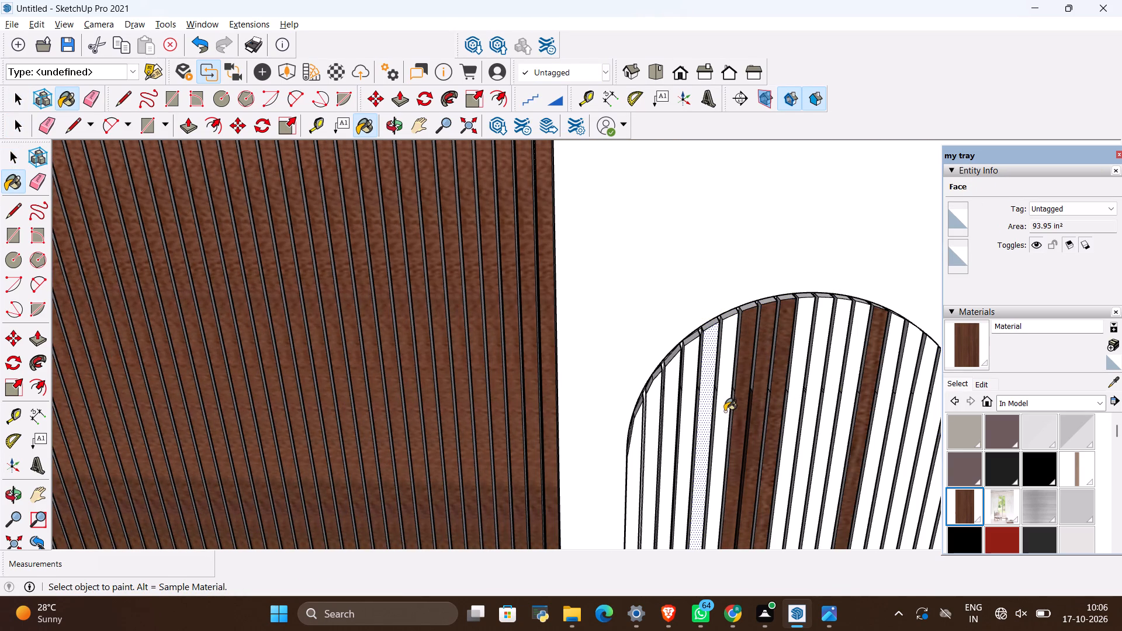
Paint the slat front faces towards the right-hand arch's edge nearest the central panel with the dark wood material.
click(723, 412)
click(716, 418)
click(702, 425)
click(675, 442)
drag(671, 443, 676, 437)
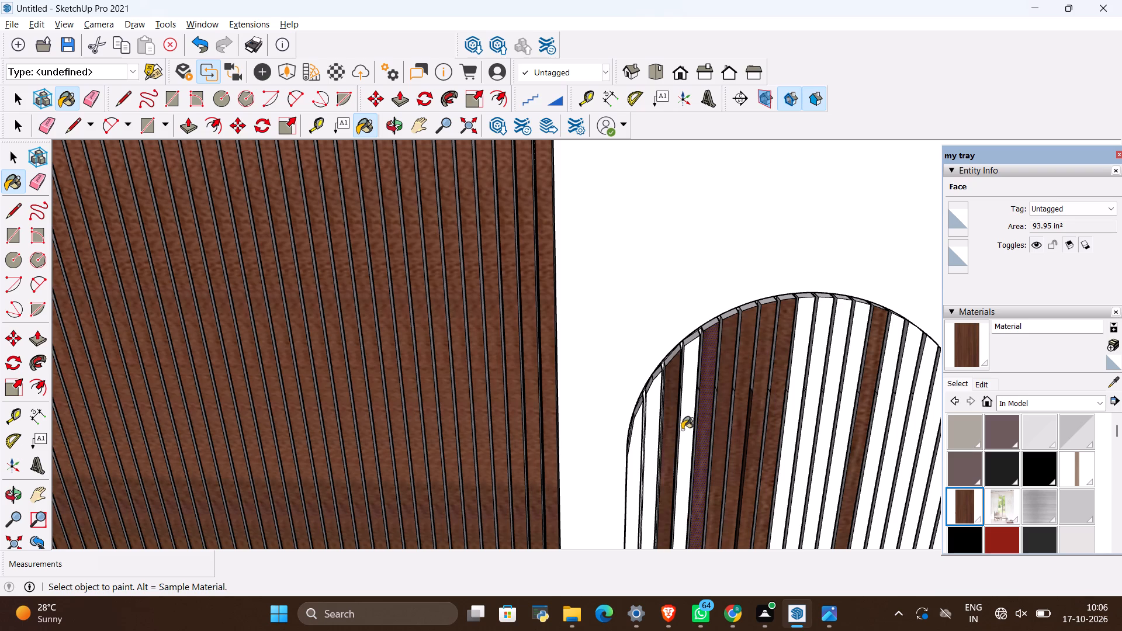
click(682, 429)
double_click(658, 450)
click(647, 470)
click(643, 477)
drag(640, 476, 640, 462)
click(639, 435)
Paint the unpainted slats left in the middle of the right-hand arched panel with the dark wood material.
scroll(808, 231, up, 1)
scroll(572, 258, down, 6)
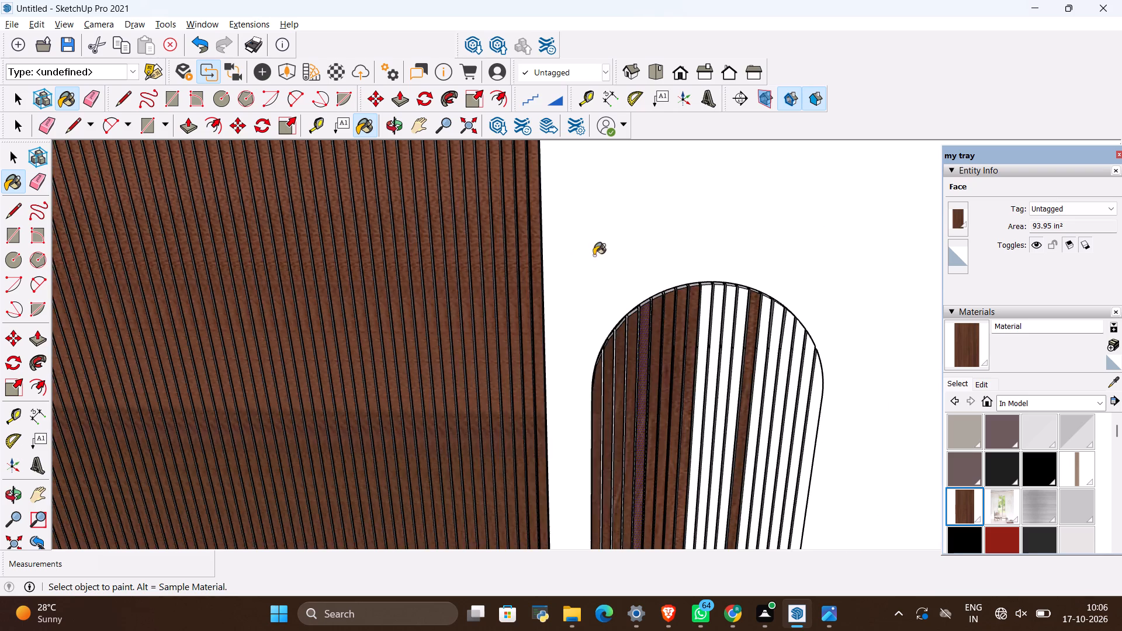
scroll(725, 303, up, 10)
click(658, 278)
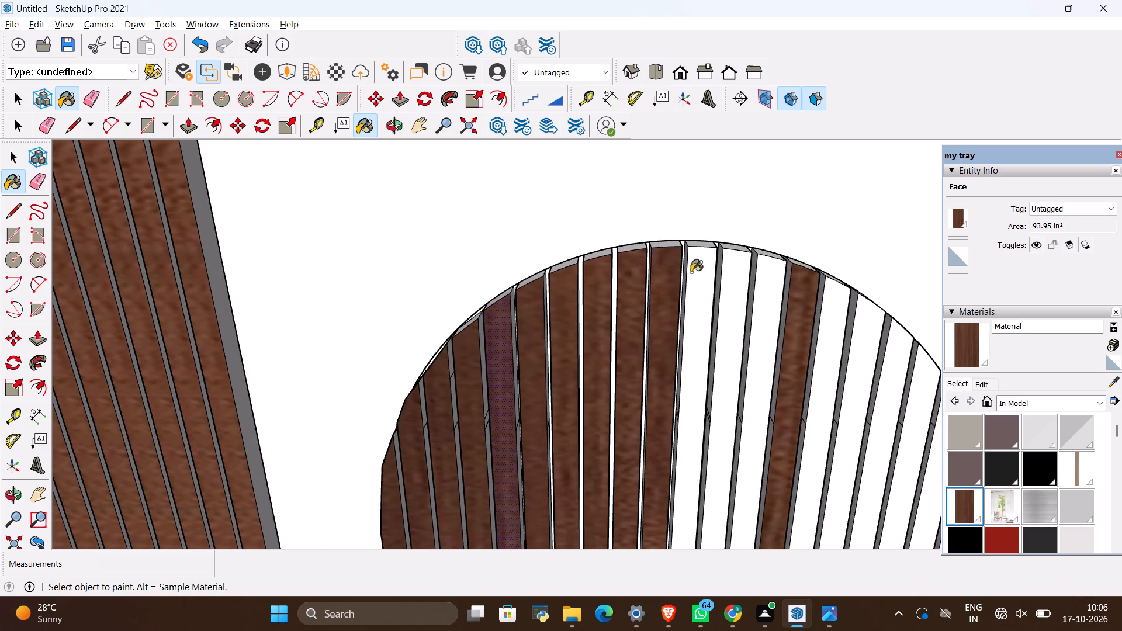
click(690, 273)
click(725, 282)
click(767, 281)
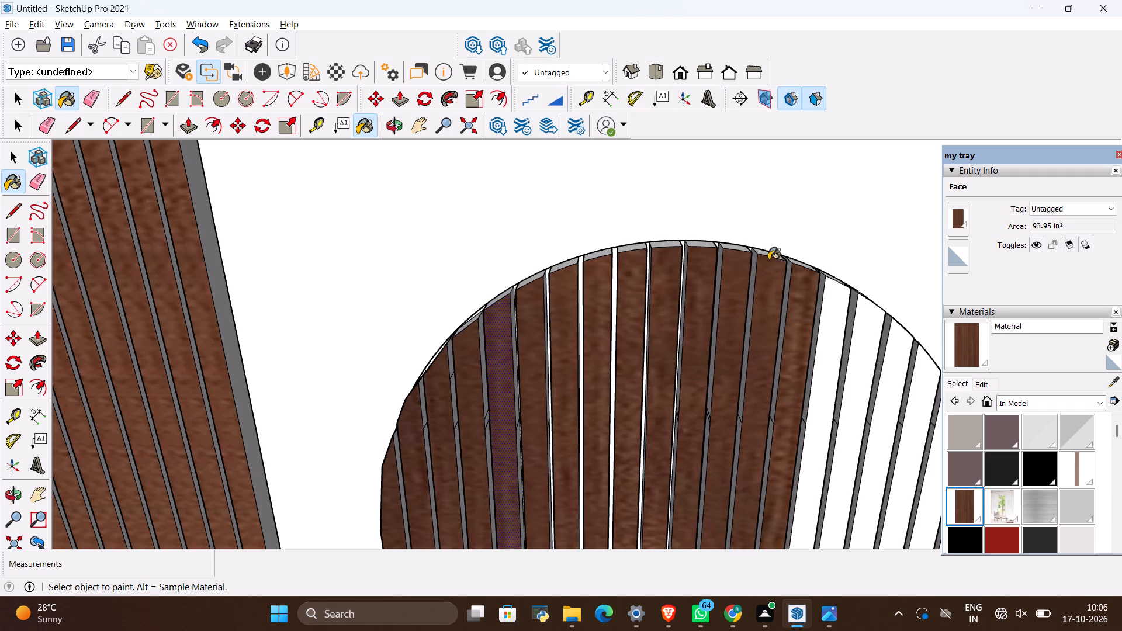
key(space)
click(773, 242)
scroll(769, 242, down, 4)
key(space)
click(764, 230)
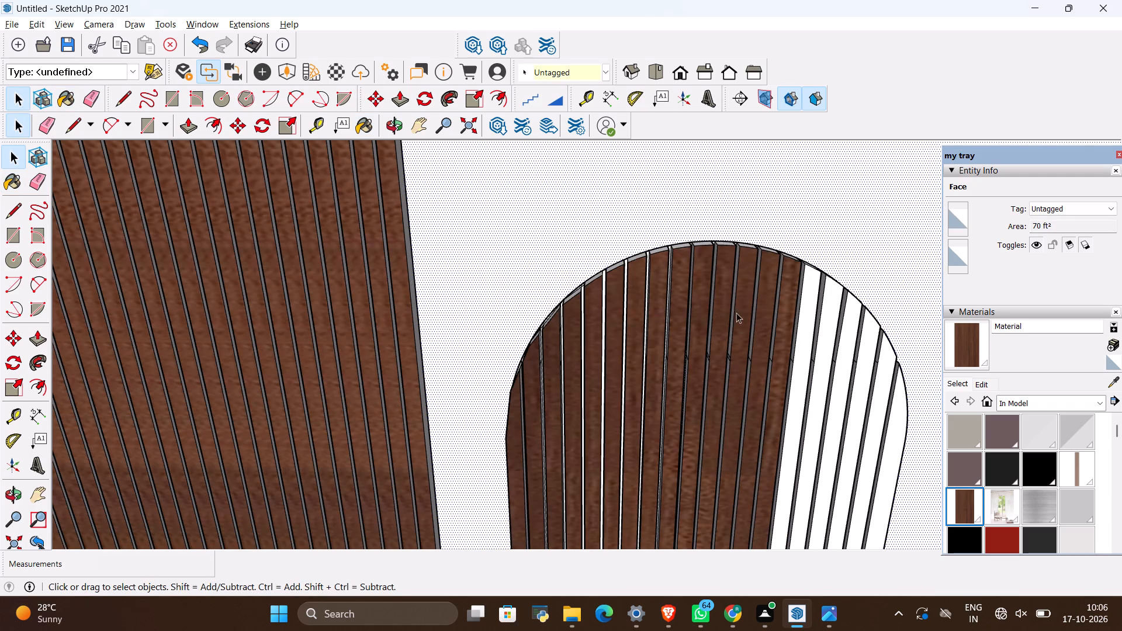
Paint the remaining slats along the outer side of the right-hand arched panel with the dark wood material.
scroll(736, 313, up, 7)
scroll(654, 313, up, 6)
scroll(653, 311, down, 15)
middle_drag(638, 348, 658, 318)
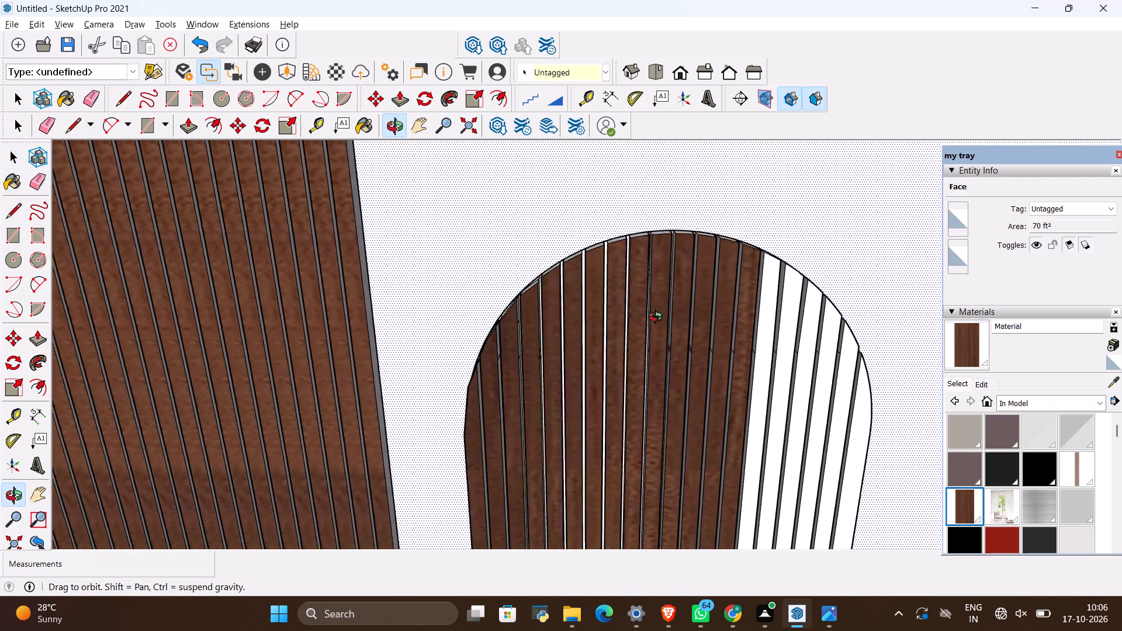
middle_drag(658, 318, 765, 267)
scroll(765, 267, up, 1)
scroll(760, 262, down, 14)
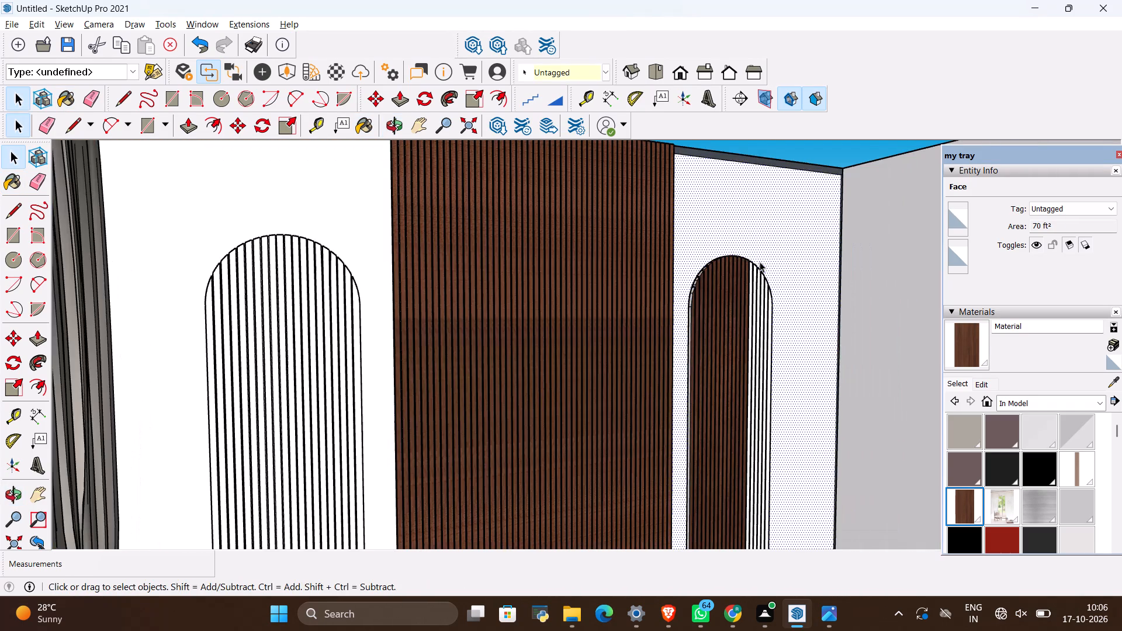
scroll(812, 299, up, 10)
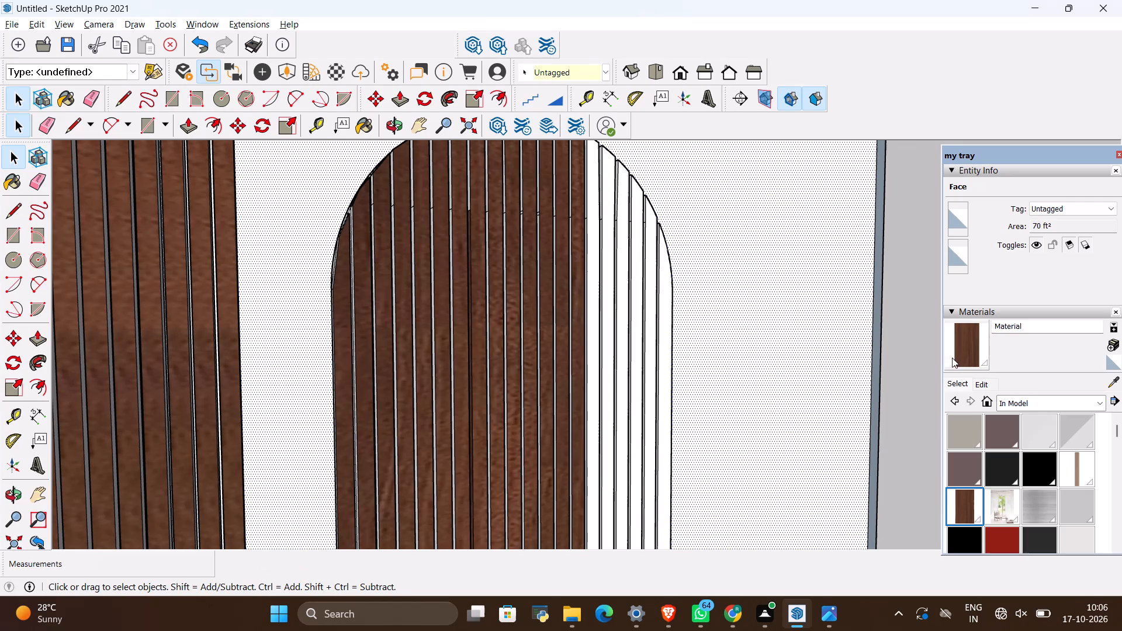
click(952, 357)
click(957, 353)
scroll(650, 278, down, 6)
scroll(630, 234, up, 7)
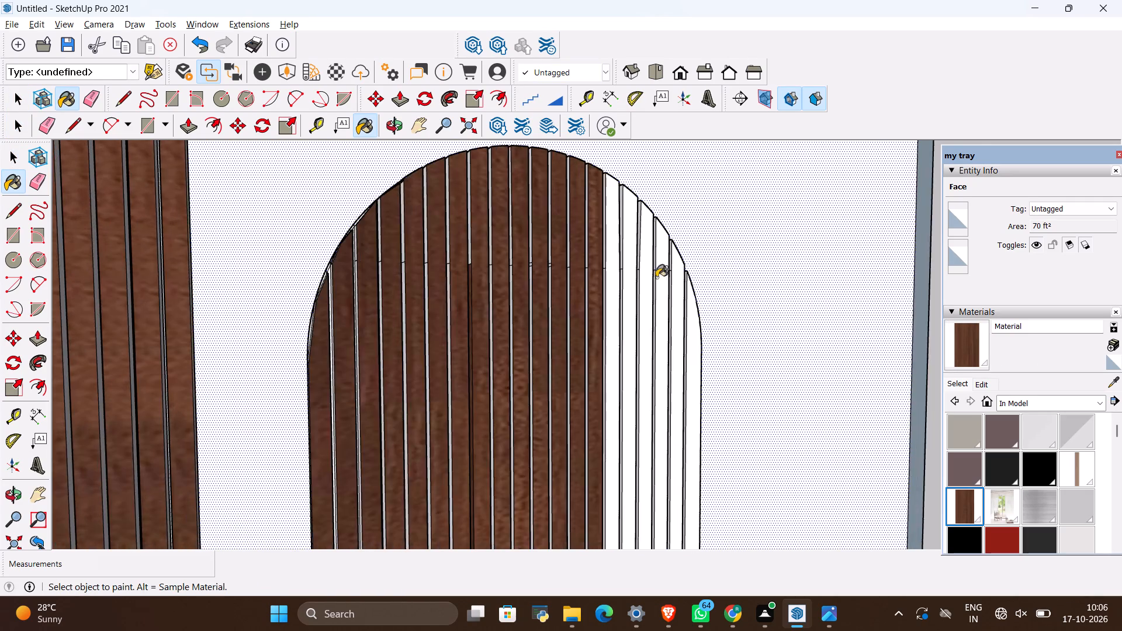
scroll(656, 278, up, 2)
click(602, 224)
click(624, 219)
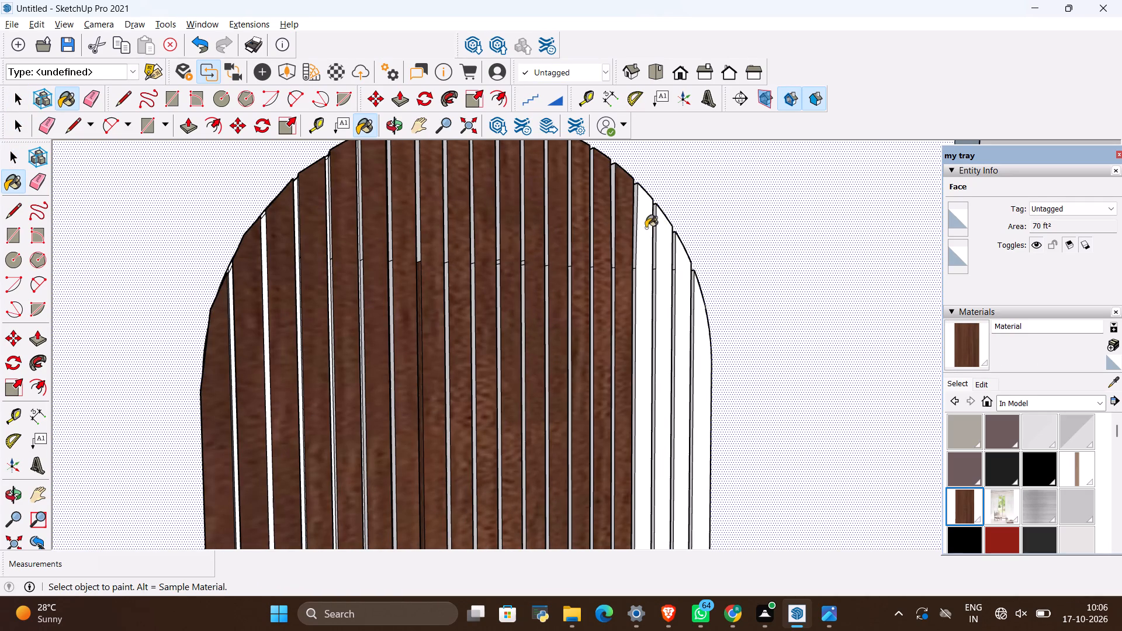
click(645, 227)
click(660, 234)
click(690, 294)
click(696, 319)
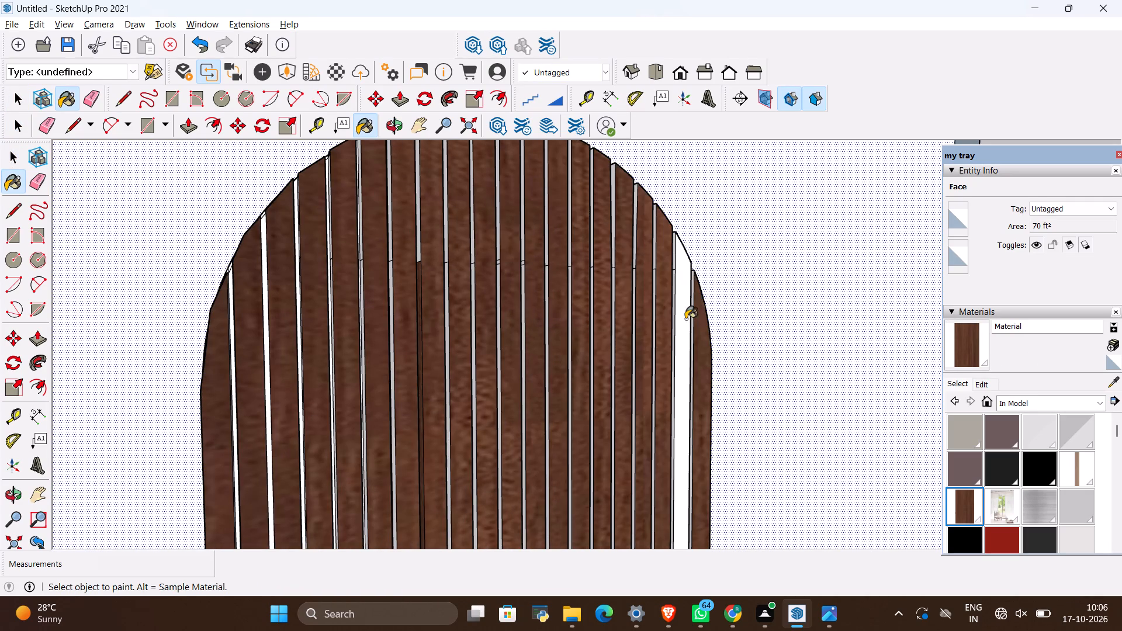
click(685, 319)
Paint two thickness faces on the right-hand arch's edge nearest the central panel with the dark wood material.
scroll(846, 310, down, 13)
scroll(714, 310, up, 2)
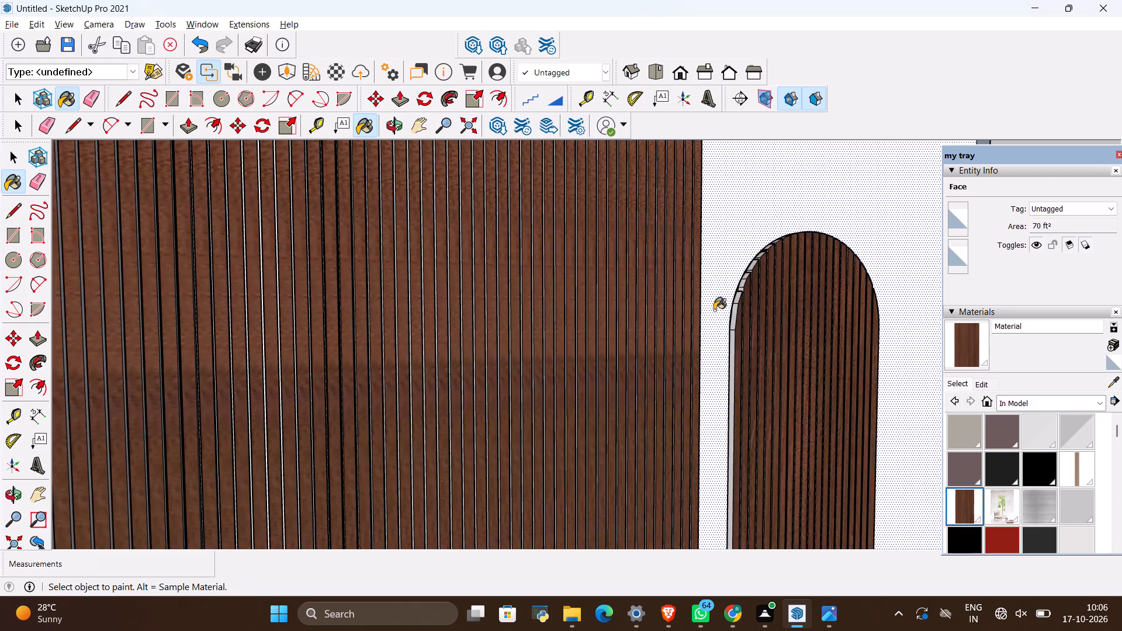
scroll(714, 310, up, 16)
click(721, 317)
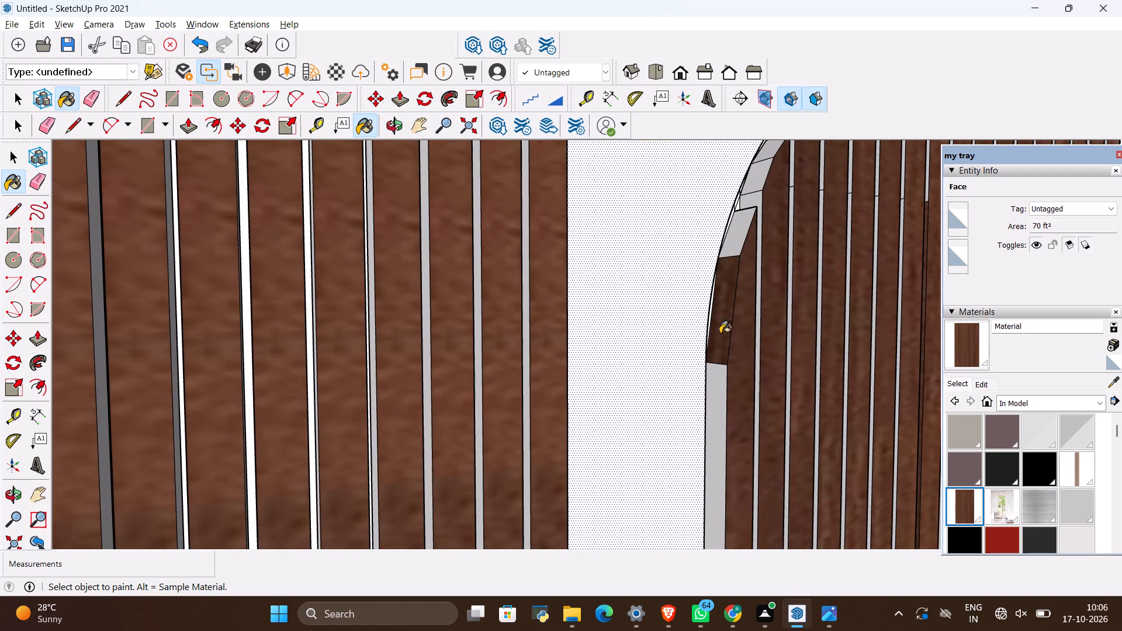
click(713, 394)
Paint the left-hand arched panel's slats from its centre to the edge nearest the central panel with the dark wood material.
scroll(718, 325, down, 18)
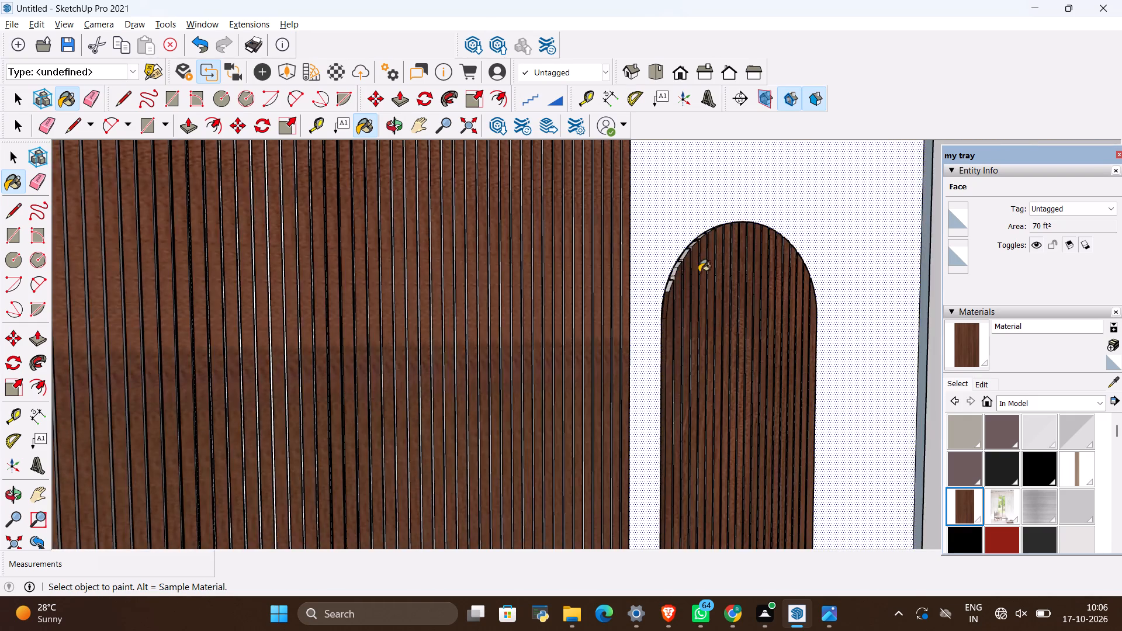
scroll(699, 272, down, 3)
scroll(789, 261, down, 7)
middle_drag(500, 291, 366, 367)
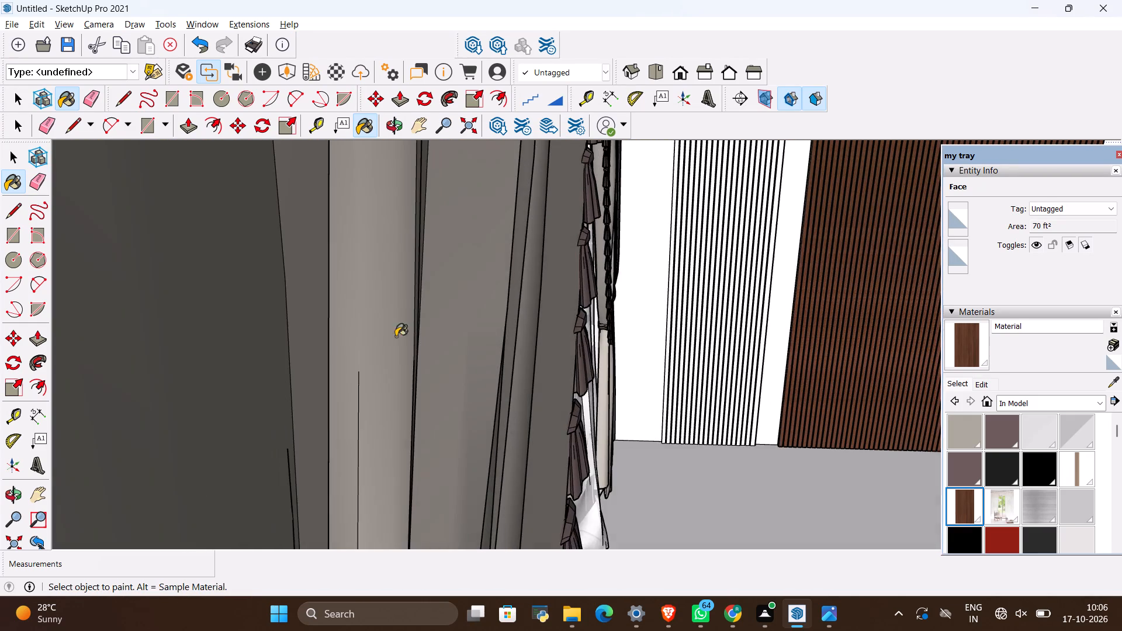
scroll(486, 315, down, 12)
scroll(659, 275, down, 13)
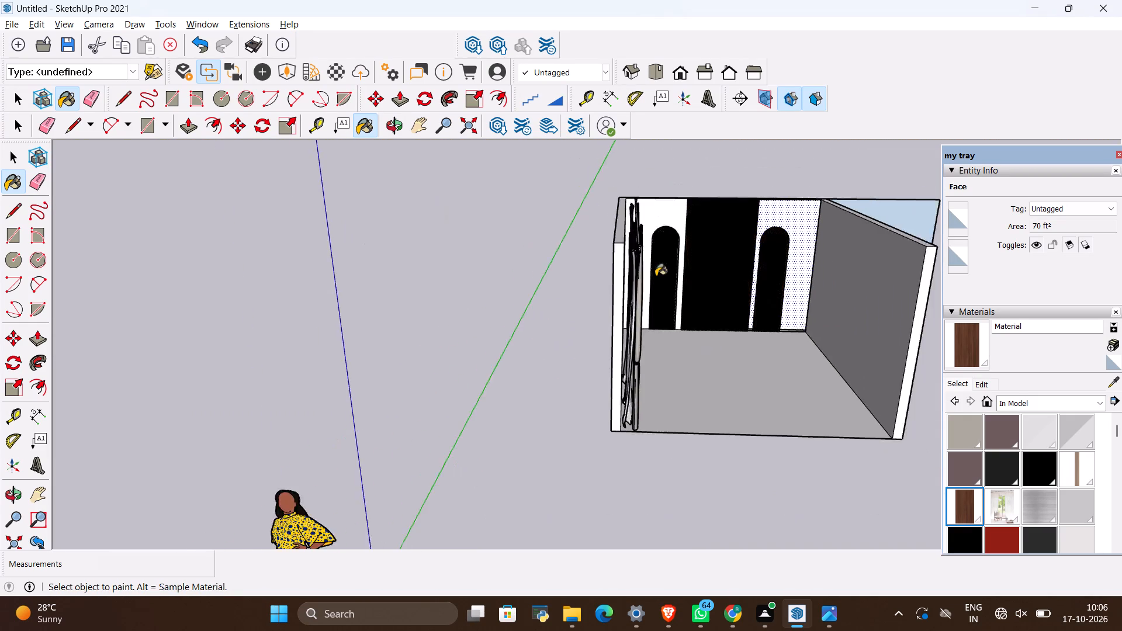
scroll(726, 256, up, 20)
scroll(726, 256, up, 10)
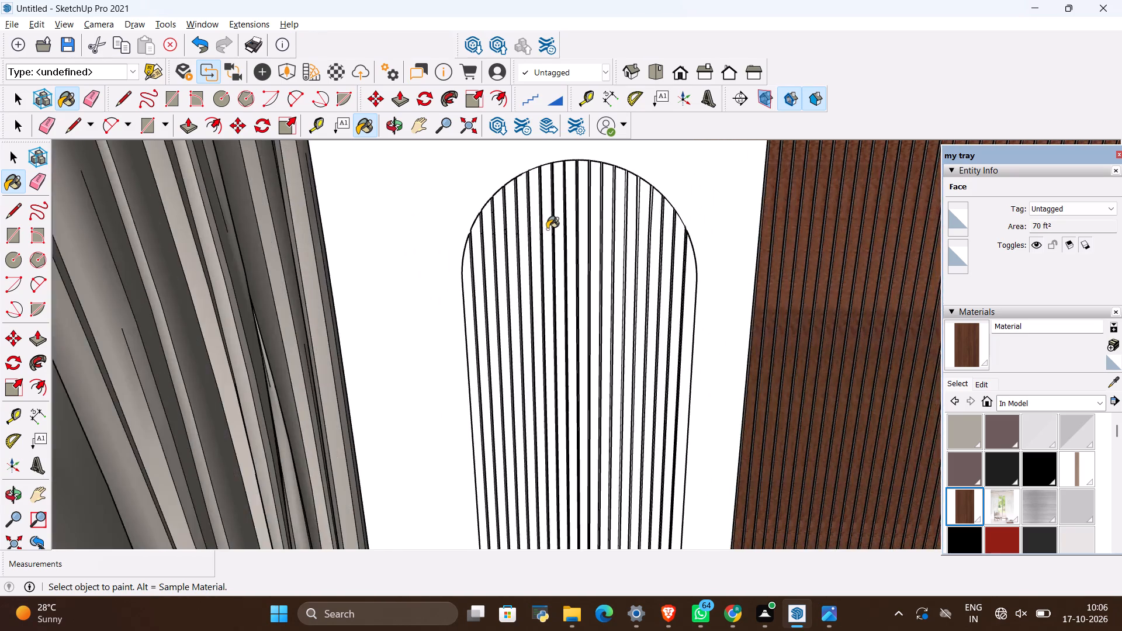
scroll(547, 229, down, 1)
middle_drag(547, 231, 697, 327)
scroll(678, 296, down, 1)
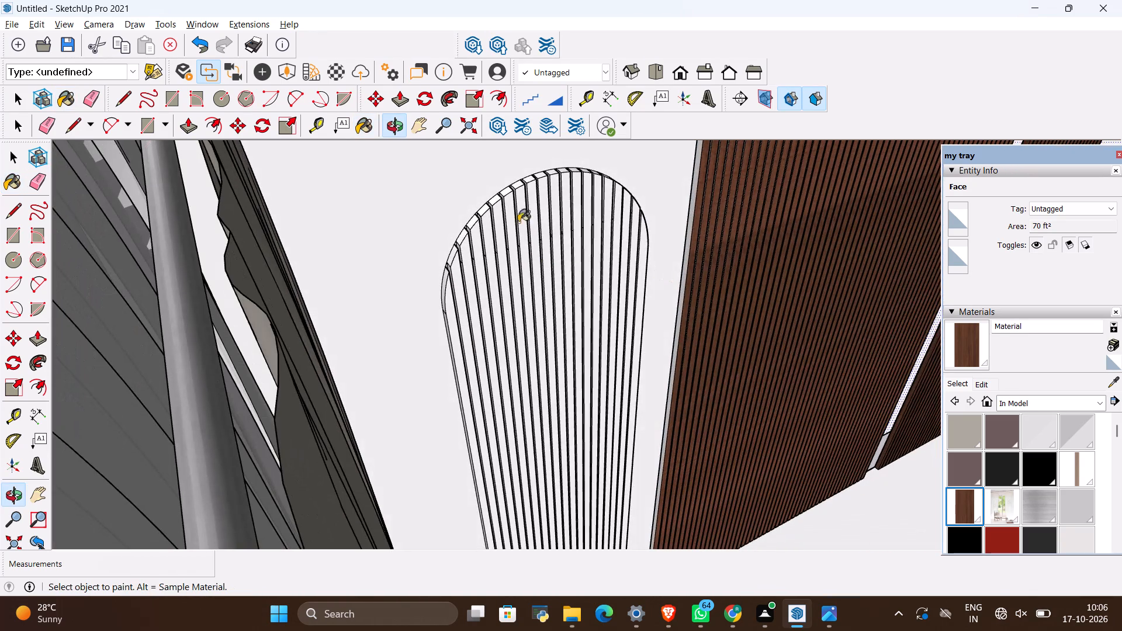
click(515, 198)
scroll(569, 220, up, 5)
key(alt+BackSpace)
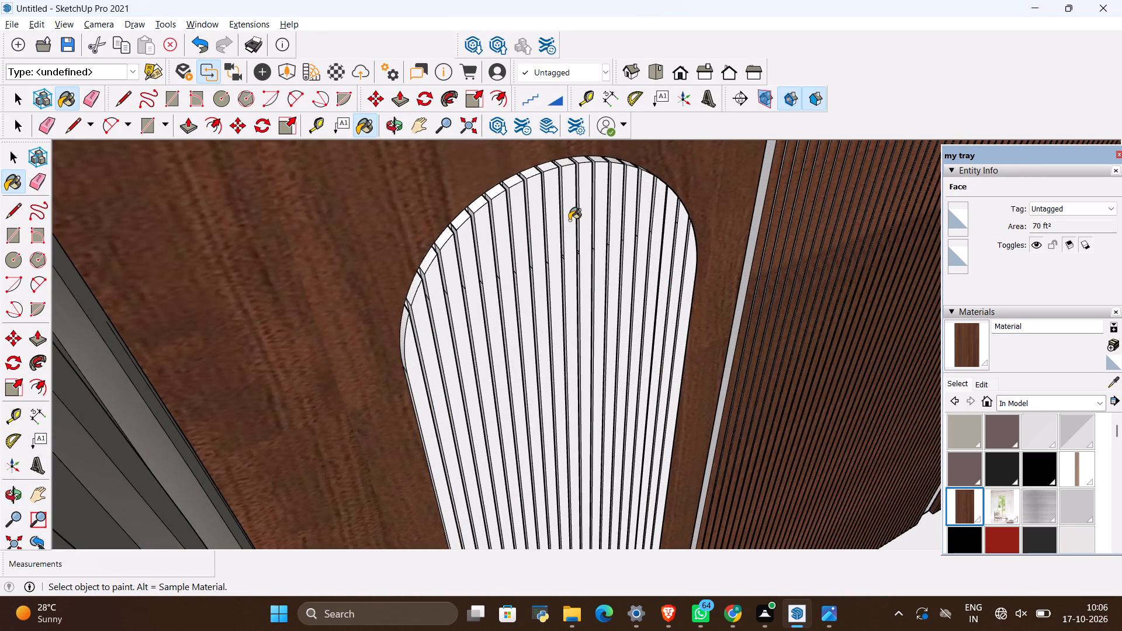
click(569, 220)
click(582, 203)
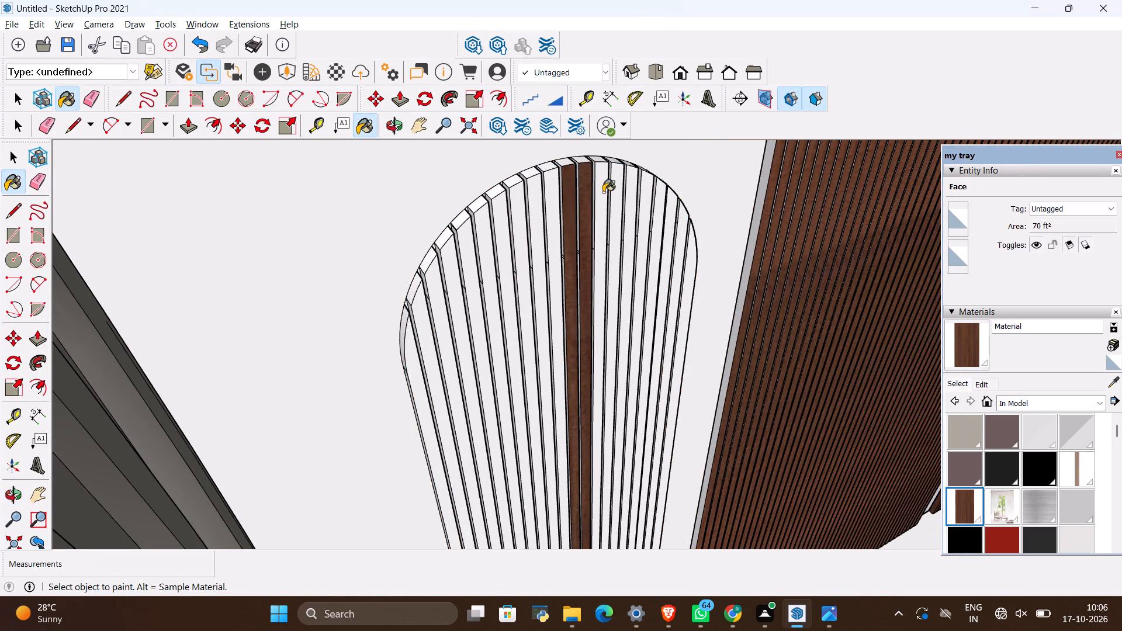
click(603, 192)
click(616, 187)
click(643, 192)
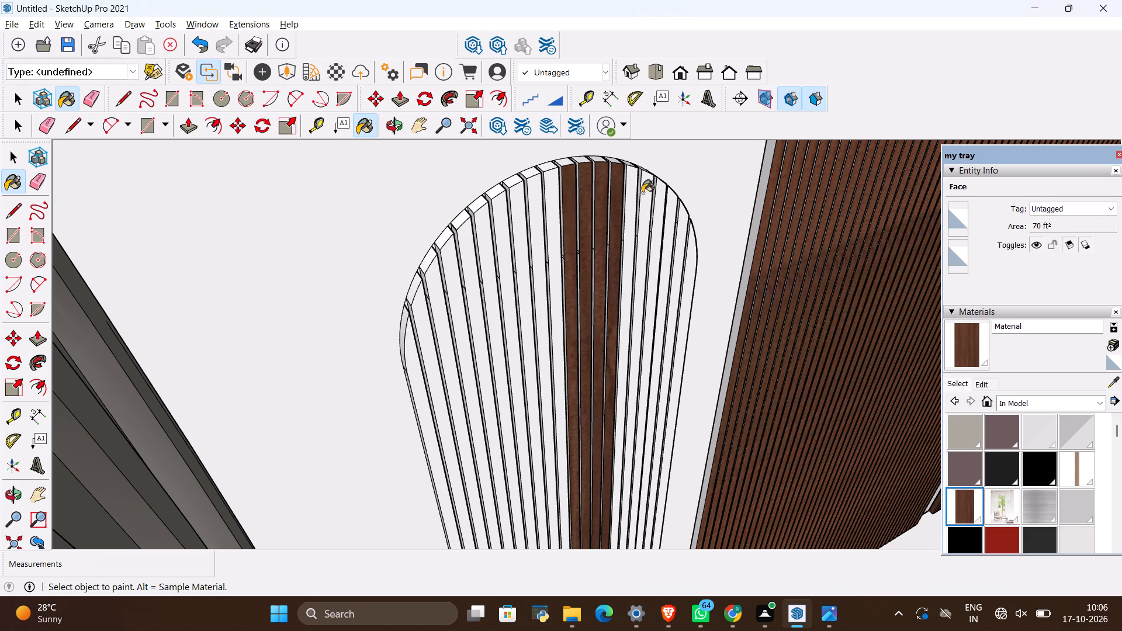
click(631, 197)
click(656, 217)
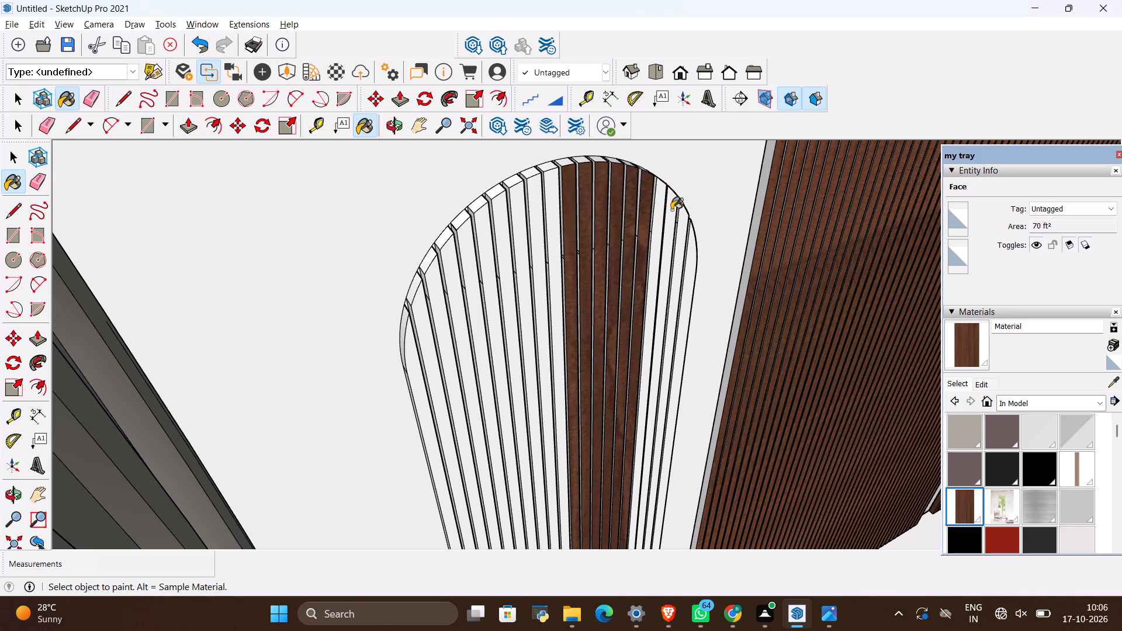
click(671, 210)
click(681, 227)
click(688, 253)
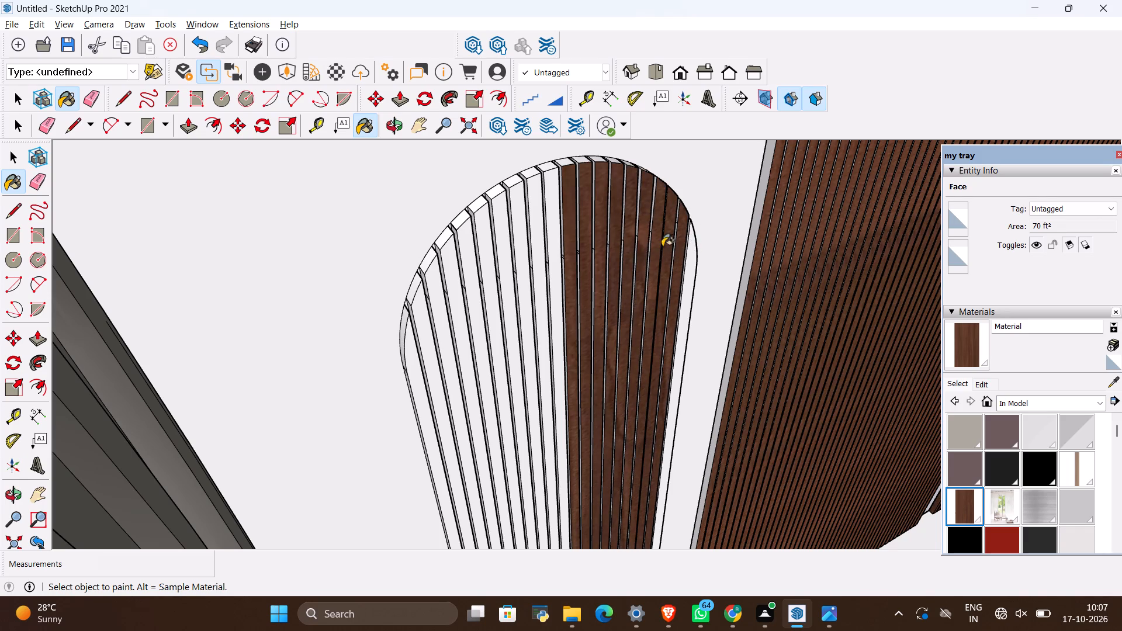
Paint the remaining slats of the left-hand arched panel, from the centre to its outer curtain side, with the dark wood material.
click(546, 193)
click(530, 217)
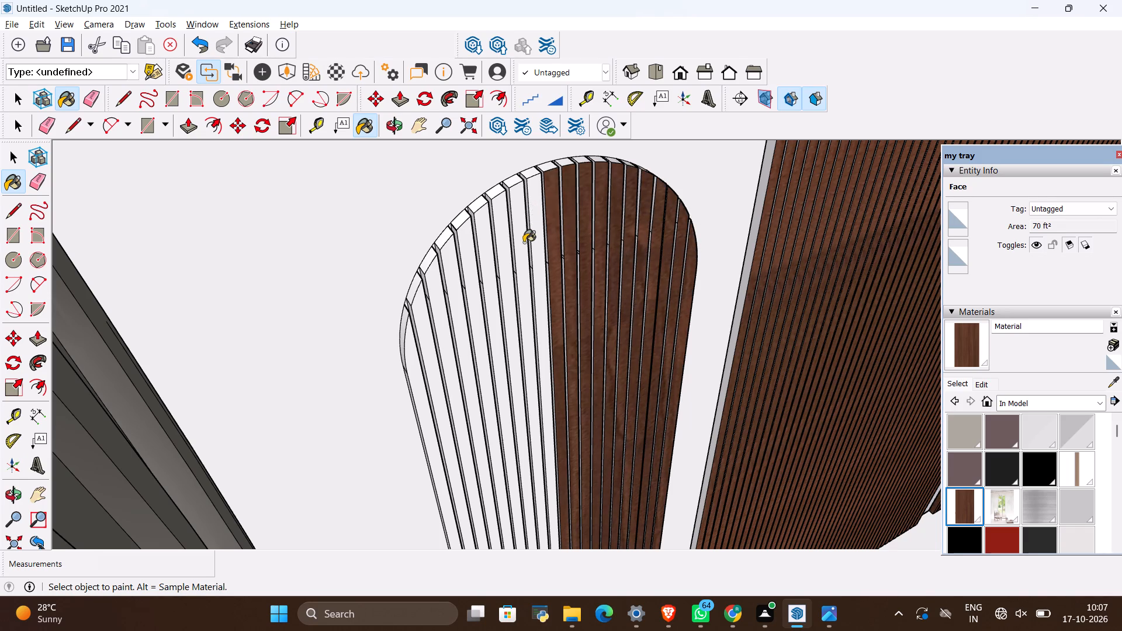
click(524, 242)
click(539, 230)
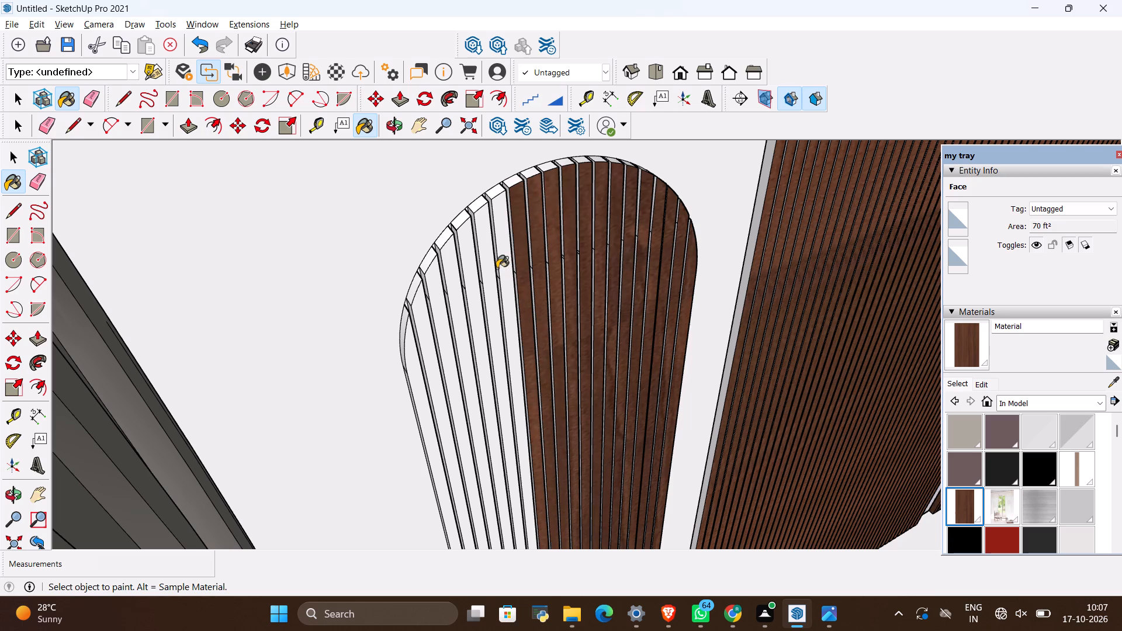
click(500, 251)
click(490, 251)
click(475, 278)
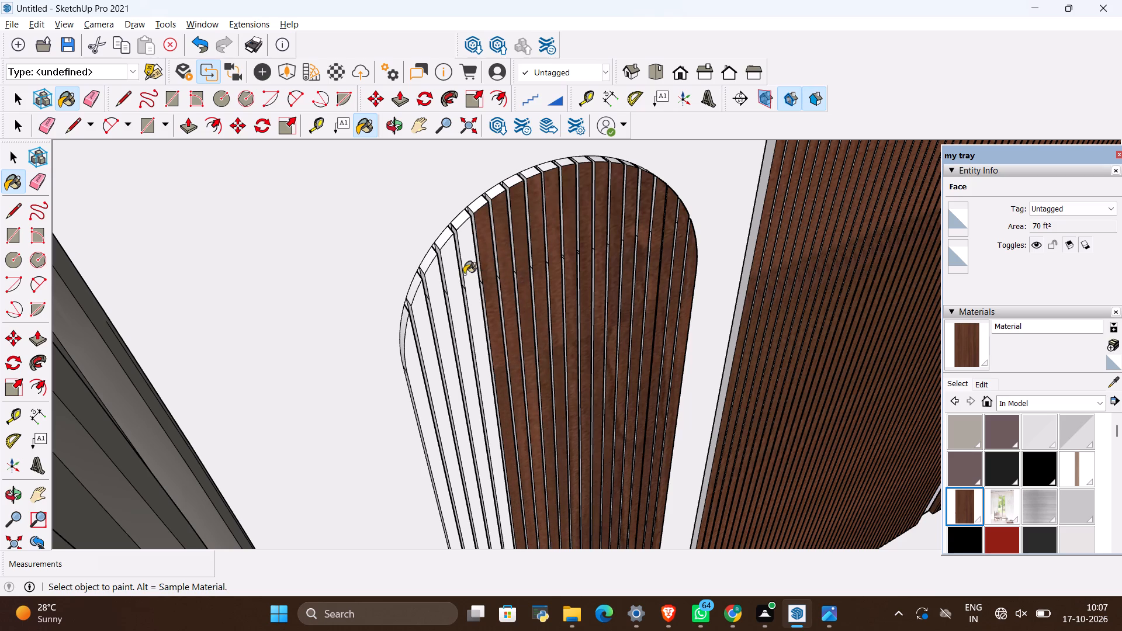
click(456, 286)
click(443, 312)
click(422, 346)
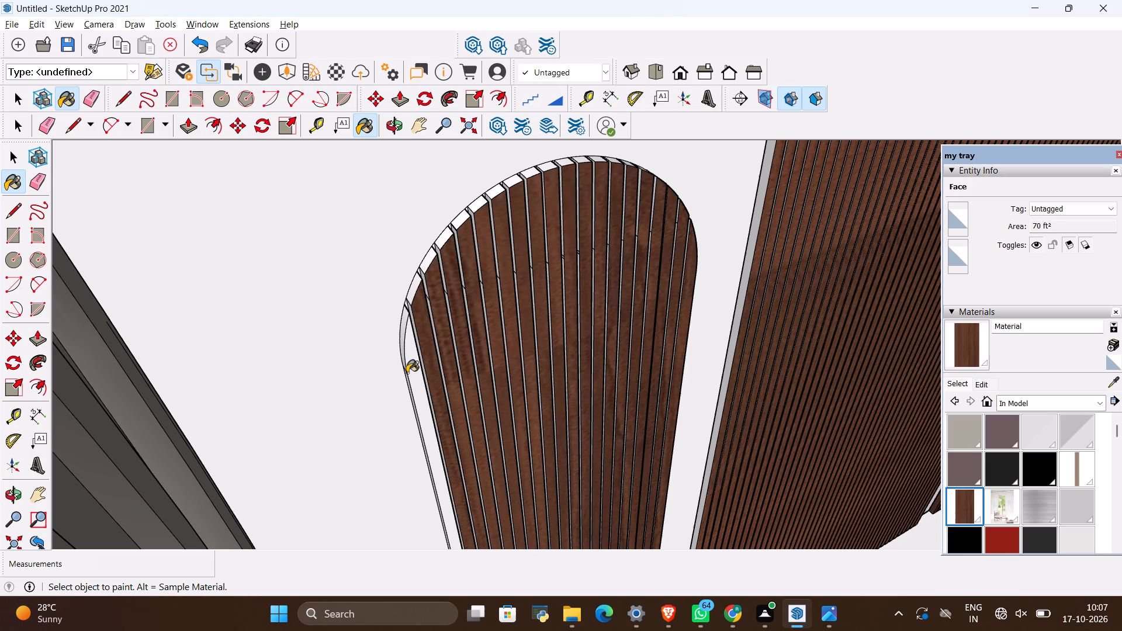
click(407, 373)
click(417, 373)
key(space)
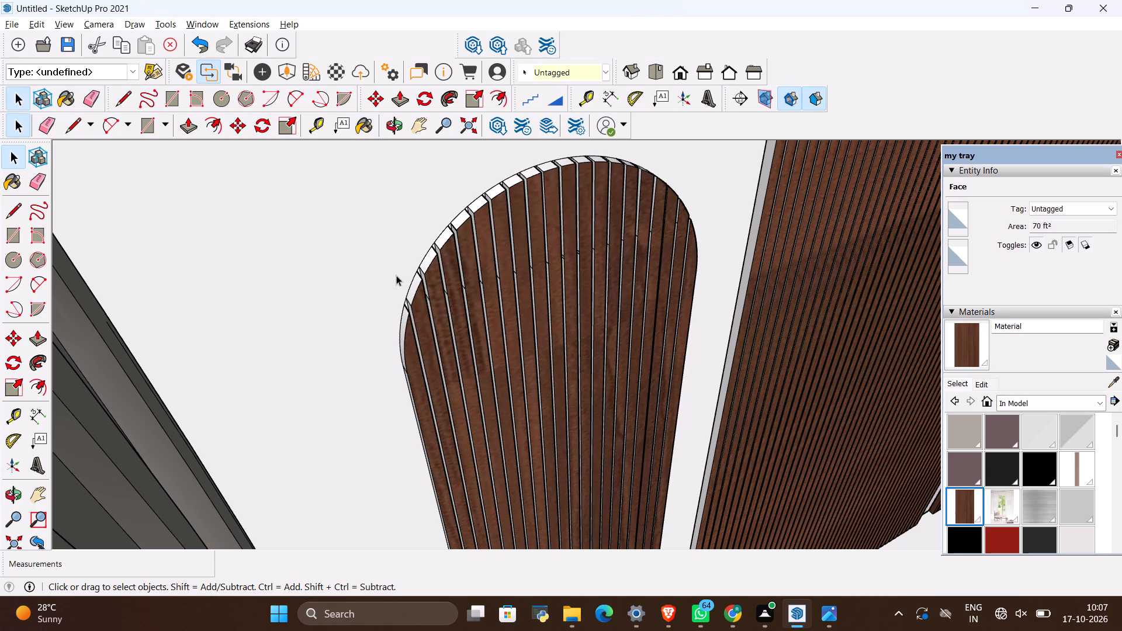
Compare the painted feature wall and the room with the bedroom reference image.
click(395, 265)
scroll(435, 374, down, 20)
scroll(435, 374, down, 3)
key(space)
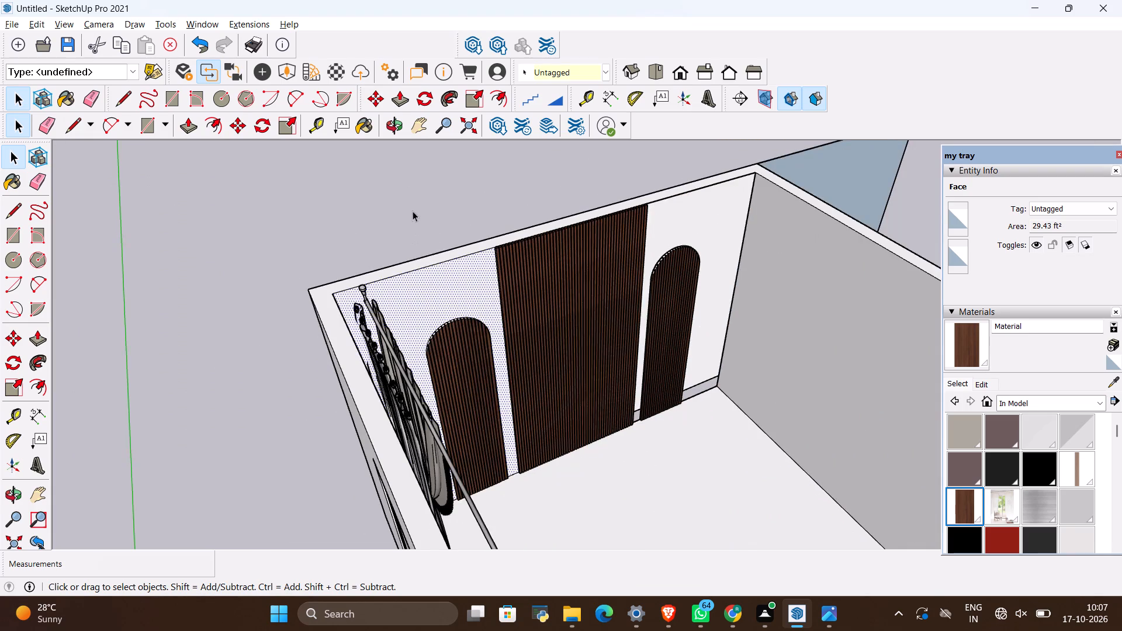
click(411, 210)
scroll(459, 269, down, 6)
middle_drag(578, 386, 483, 261)
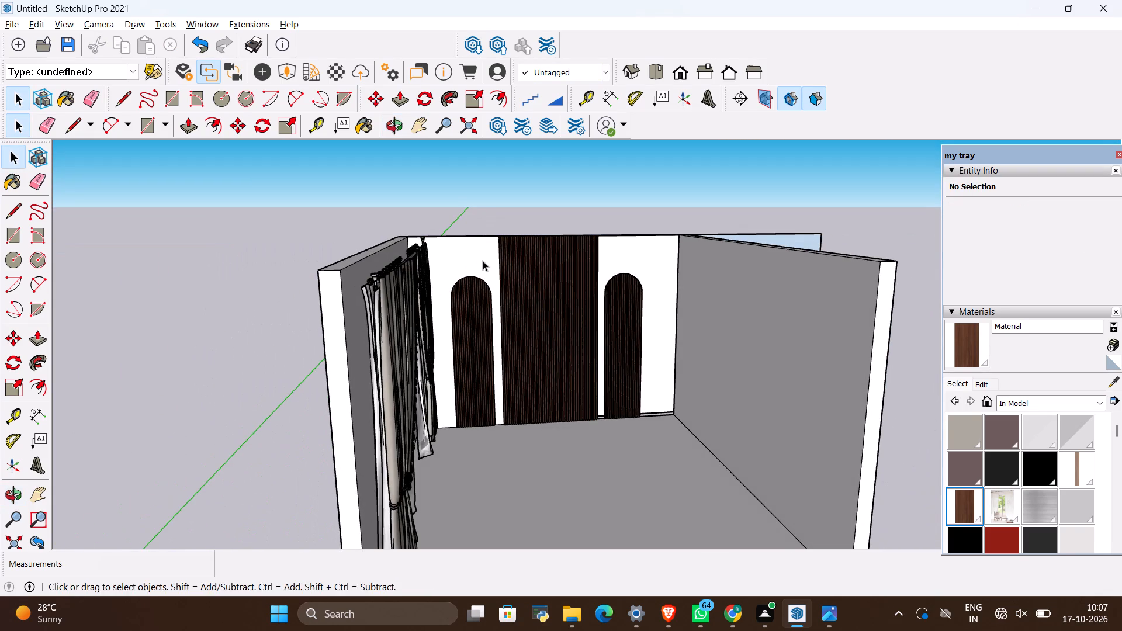
key(alt+Tab)
key(alt+Tab)
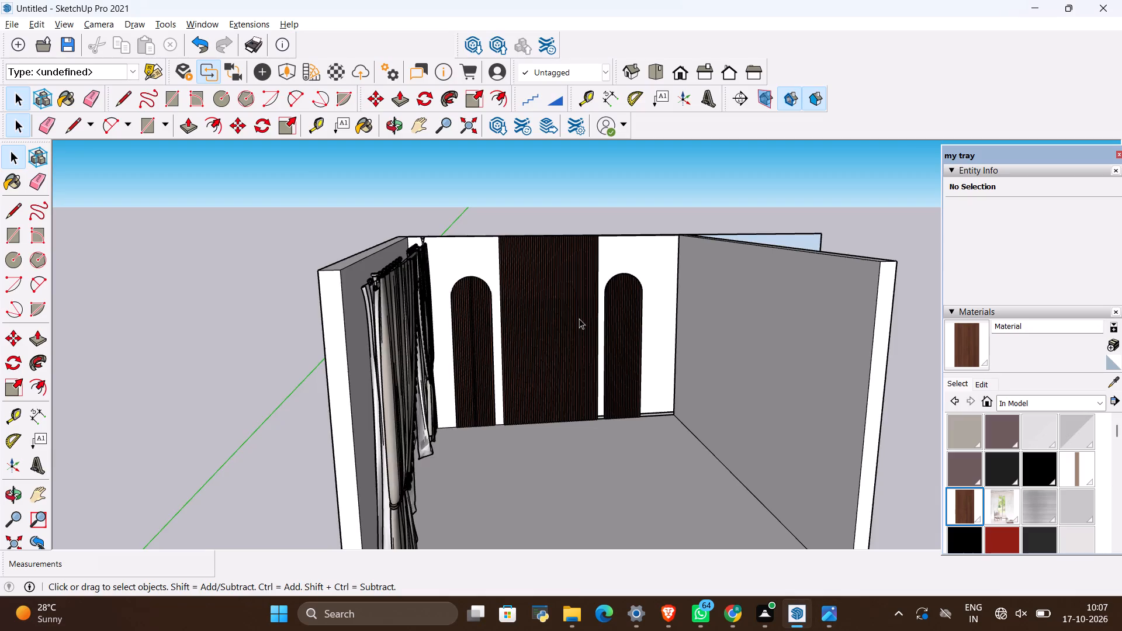
scroll(559, 292, down, 5)
scroll(605, 384, up, 13)
scroll(528, 233, down, 6)
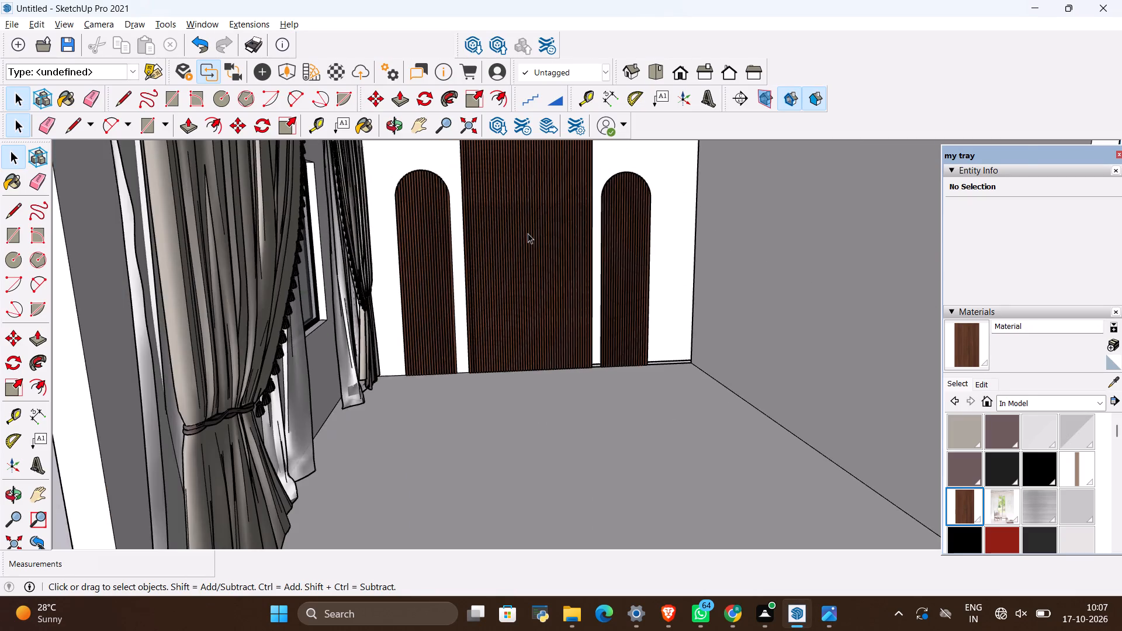
key(alt+Tab)
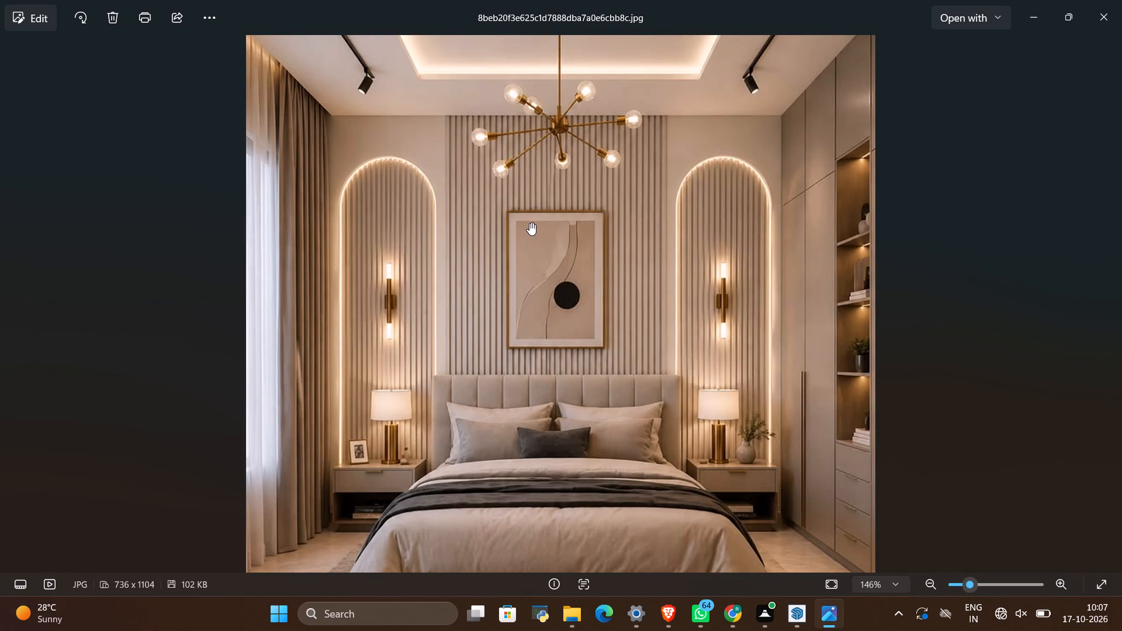
key(alt+Tab)
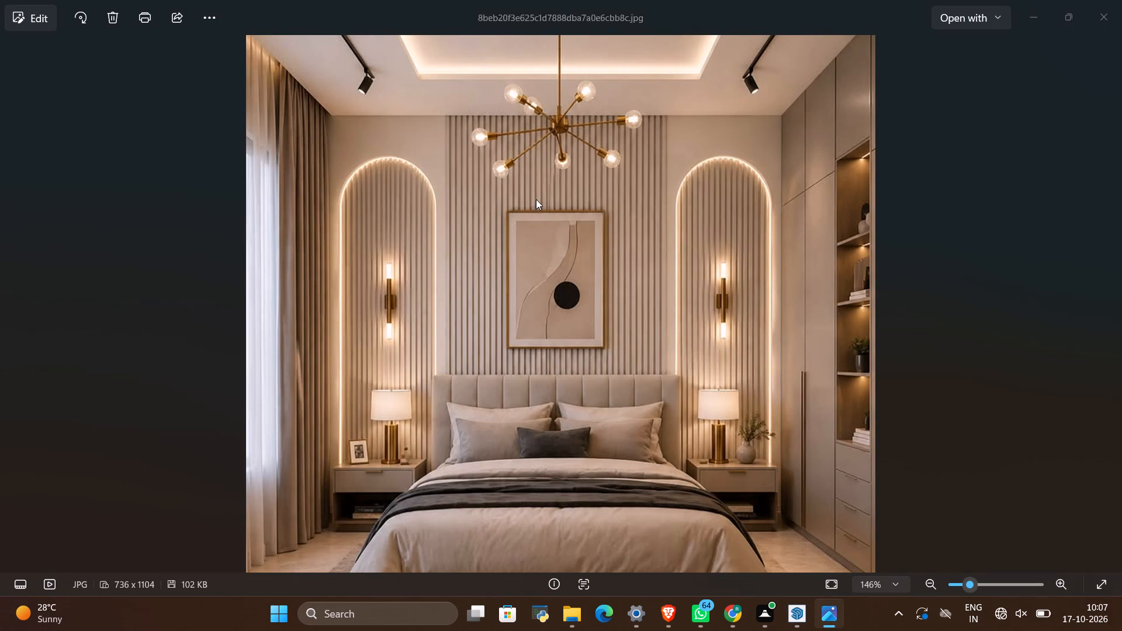
scroll(541, 204, down, 13)
scroll(548, 160, up, 4)
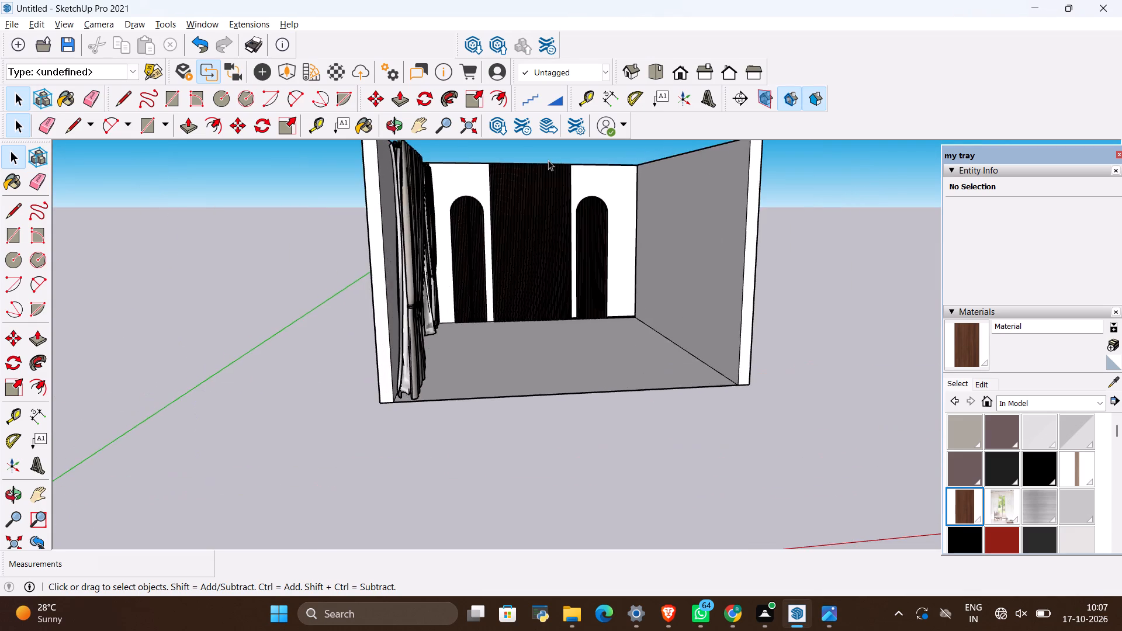
scroll(548, 160, up, 11)
key(alt+Tab)
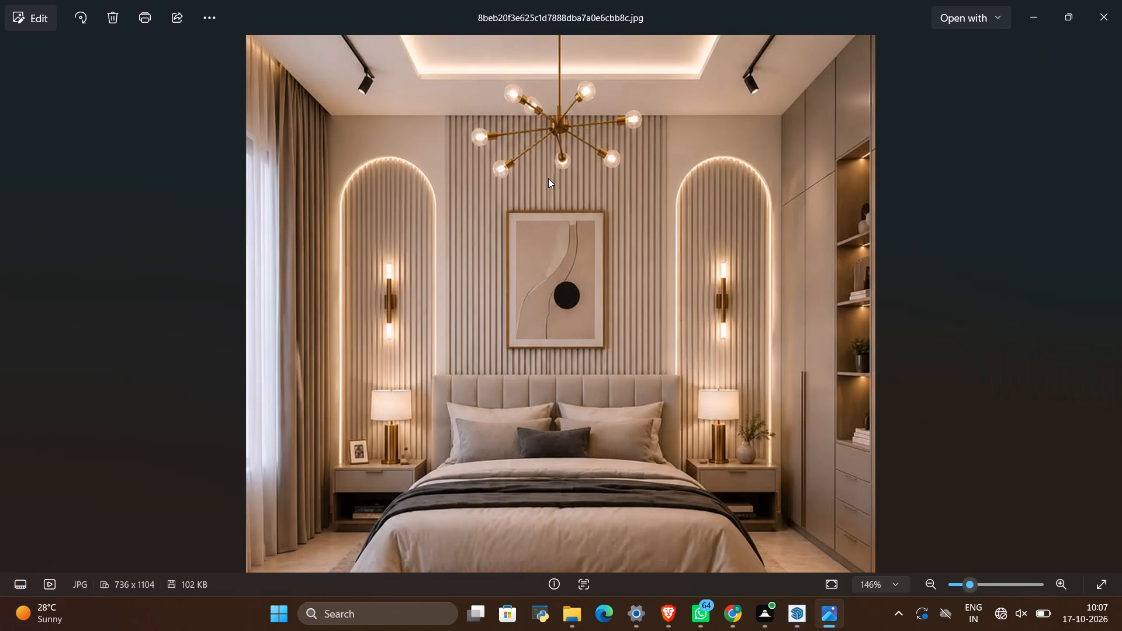
key(alt+Tab)
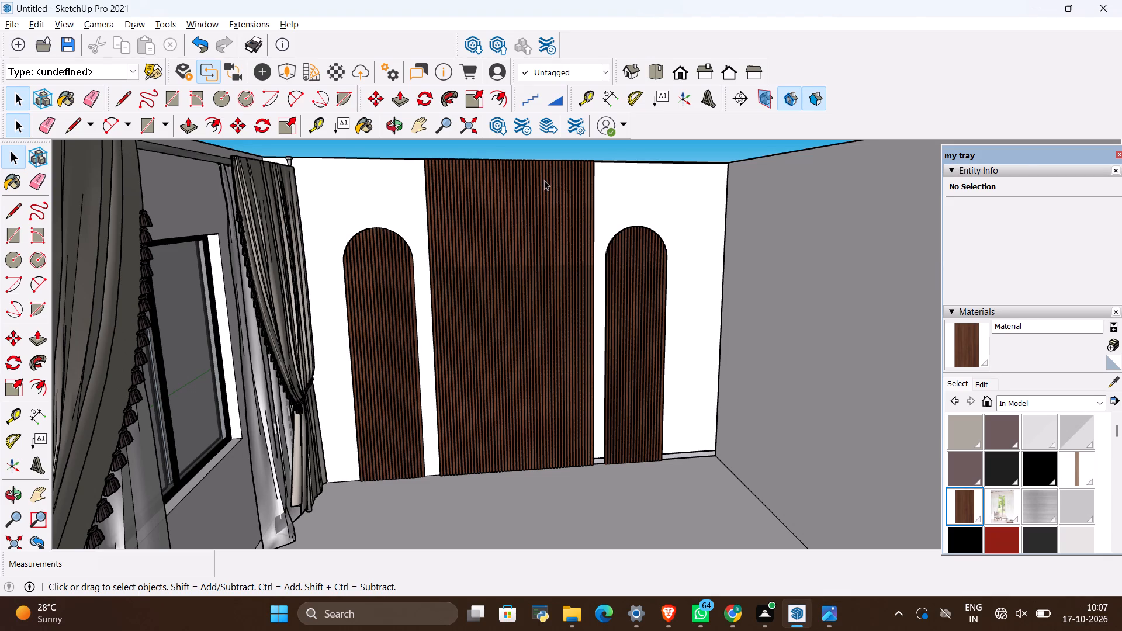
key(alt+Tab)
key(alt+Tab)
scroll(544, 180, down, 6)
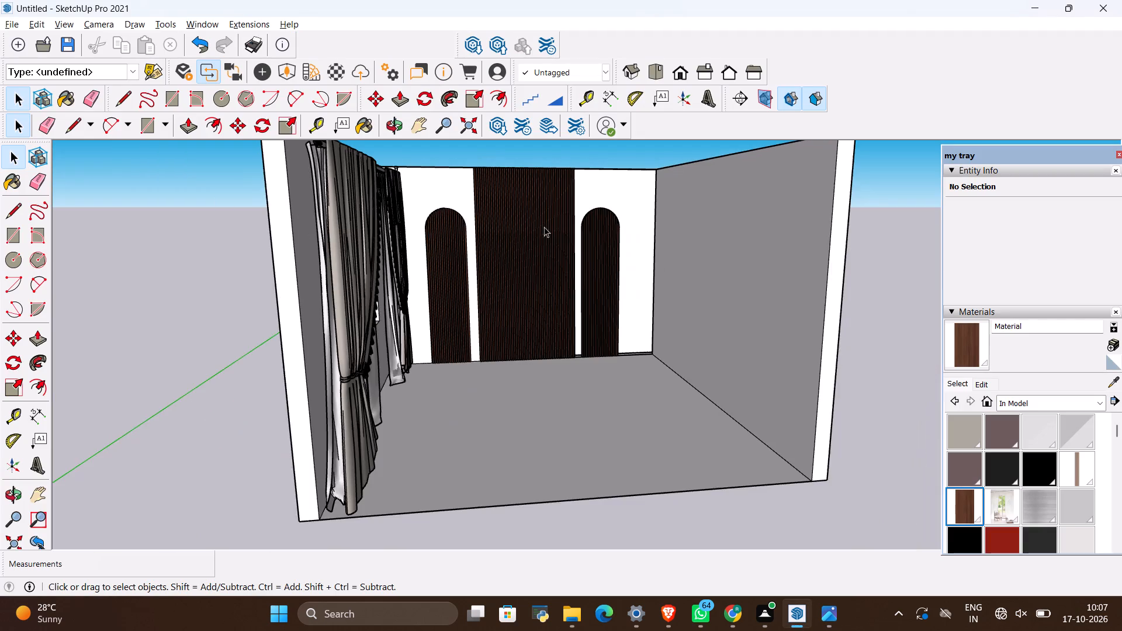
Place a guide line on the floor 2' from the base of the wall opposite the window, parallel to it.
middle_drag(543, 366, 636, 456)
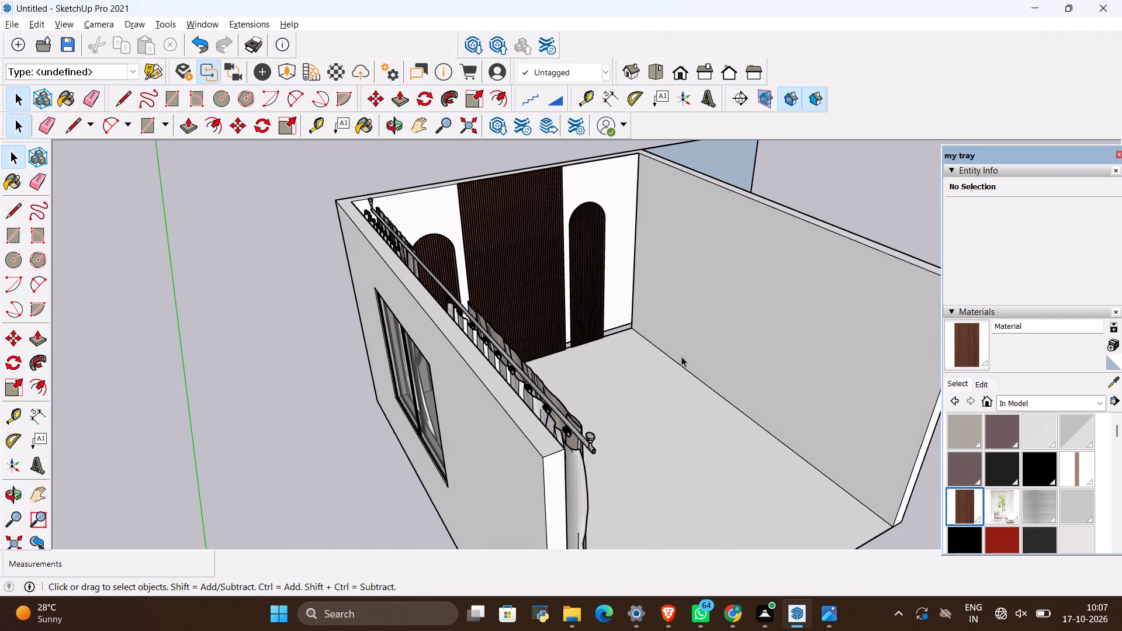
key(t)
click(704, 383)
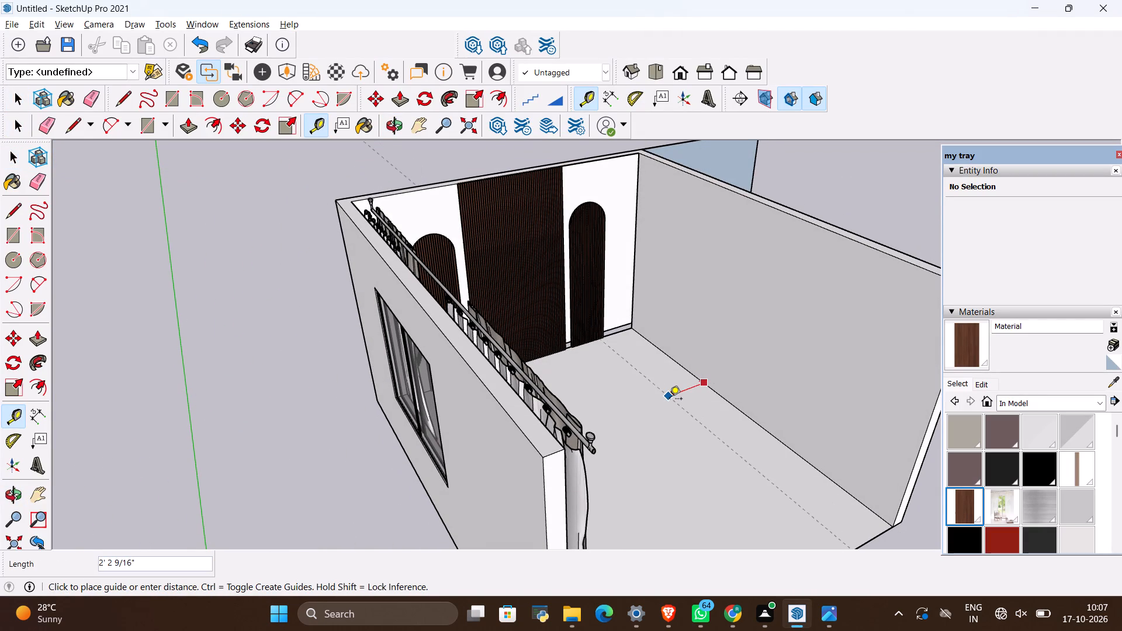
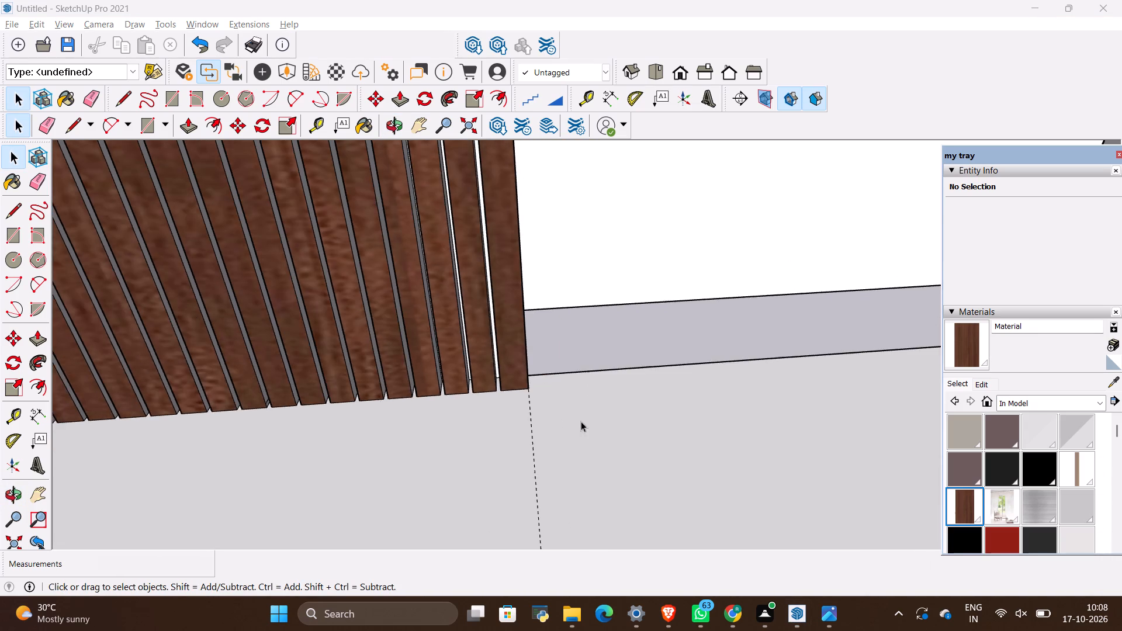
Place a guide line on the floor 3' in from the room's open end, parallel to that end edge.
scroll(581, 421, down, 20)
scroll(581, 421, down, 20)
scroll(581, 421, down, 1)
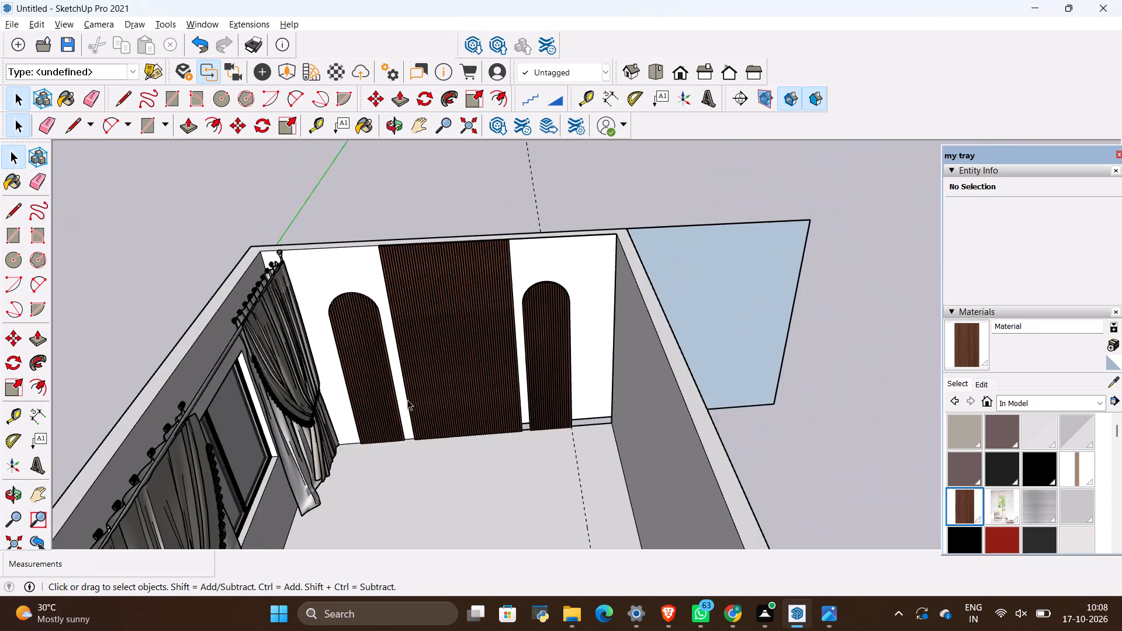
middle_drag(404, 454, 624, 481)
scroll(379, 363, down, 6)
scroll(732, 493, up, 4)
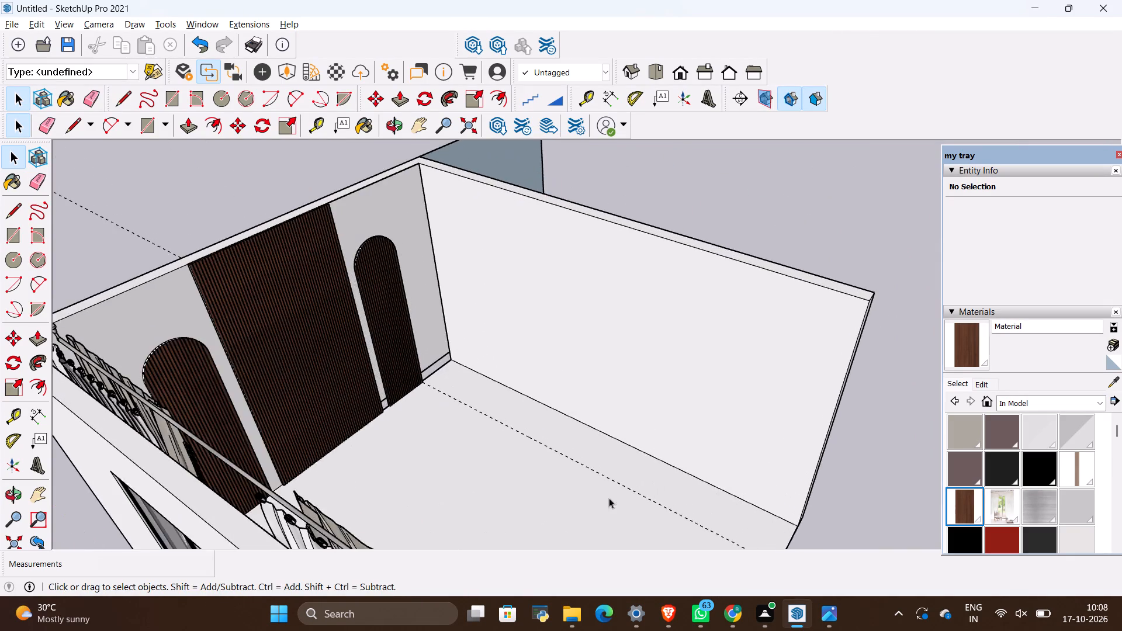
middle_drag(558, 498, 602, 531)
key(t)
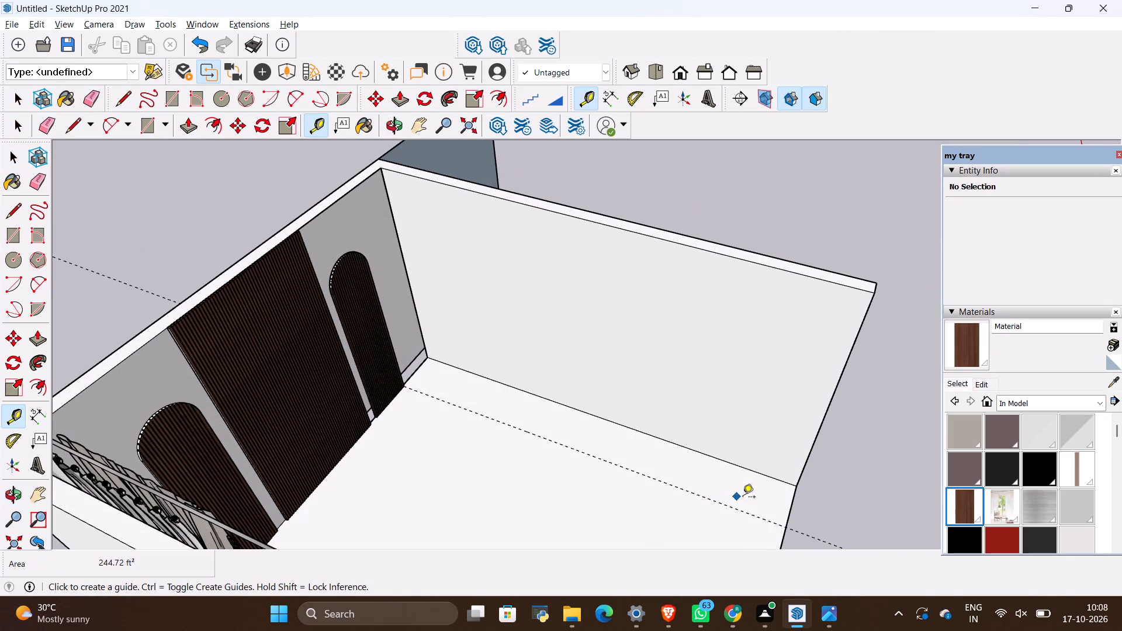
click(794, 512)
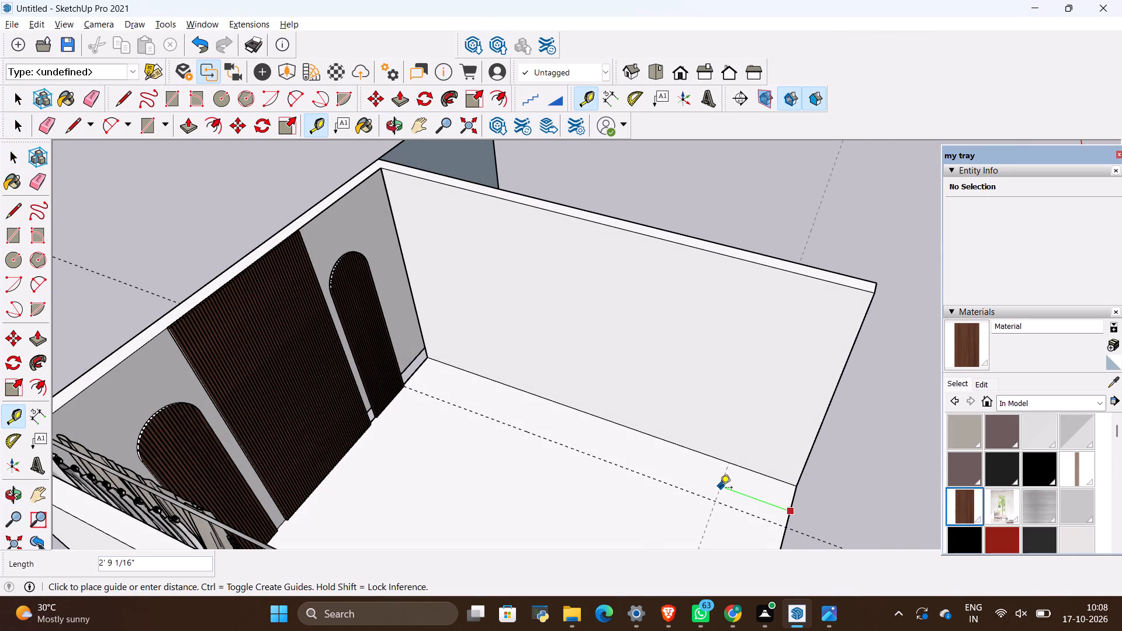
key(Escape)
click(788, 516)
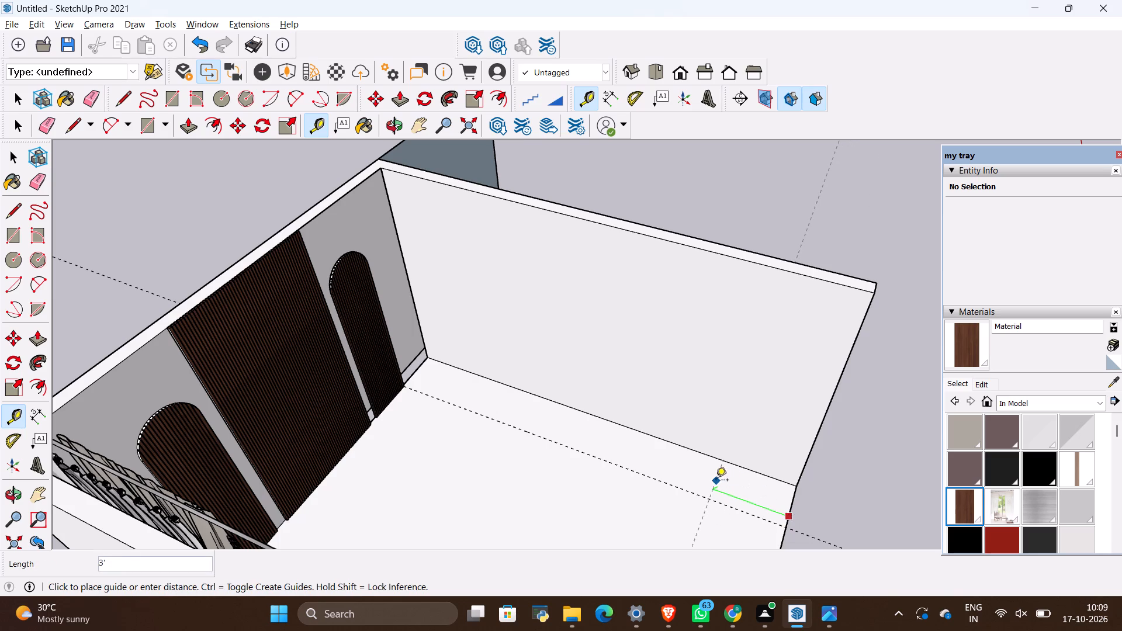
key(BackSpace)
text(3')
key(Return)
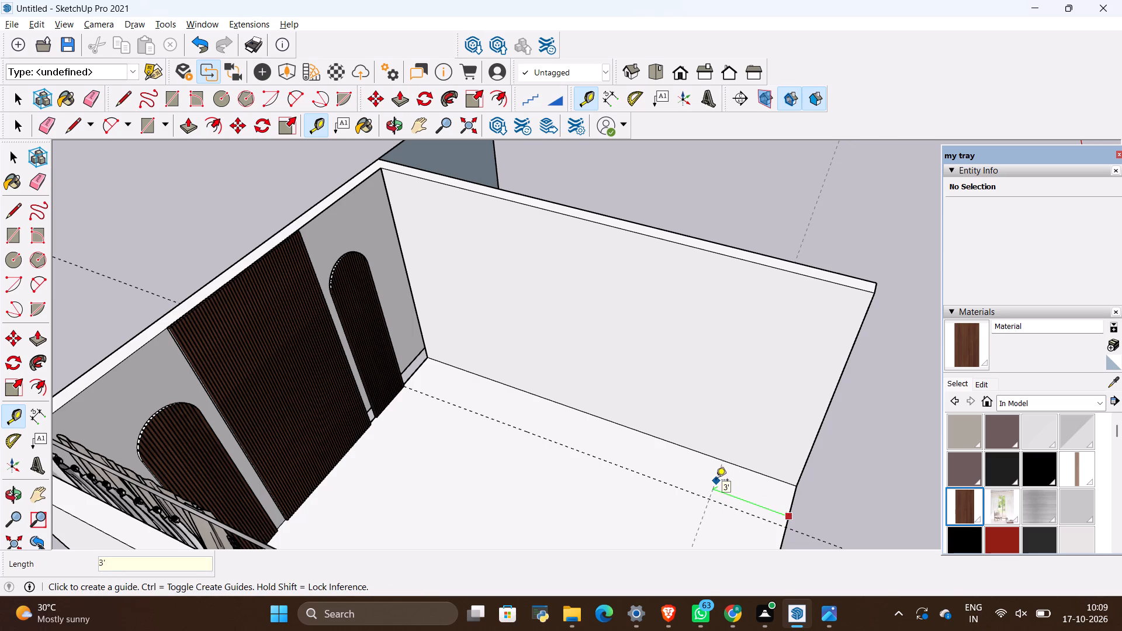
key(space)
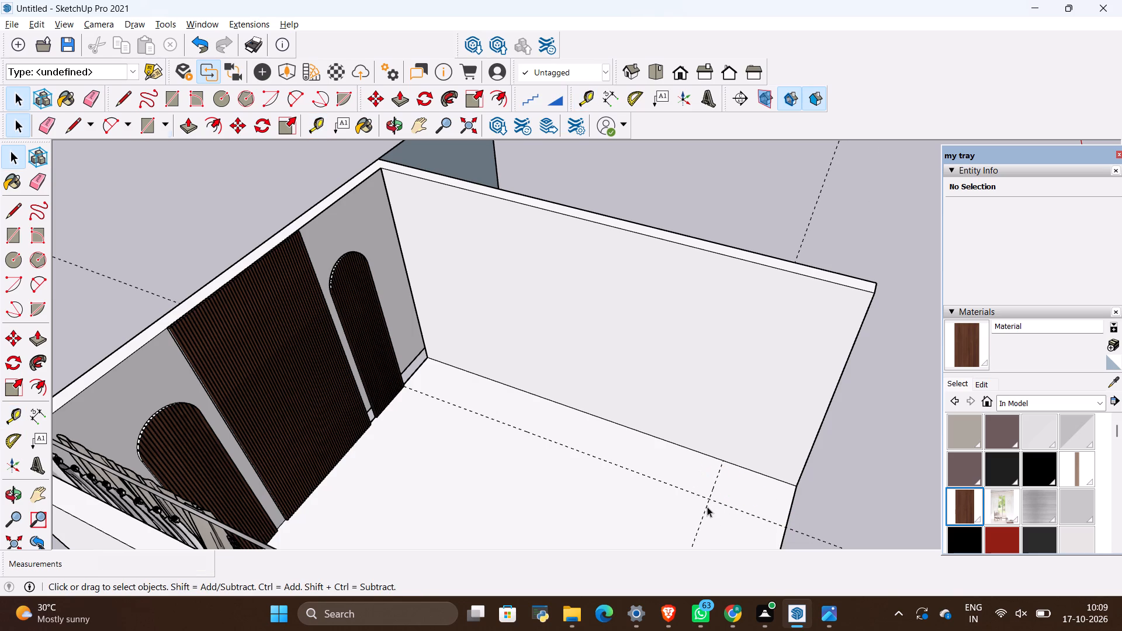
Draw a 14' 6" by 2' floor rectangle along the side wall, from the guide intersection to the feature wall corner.
key(r)
click(709, 498)
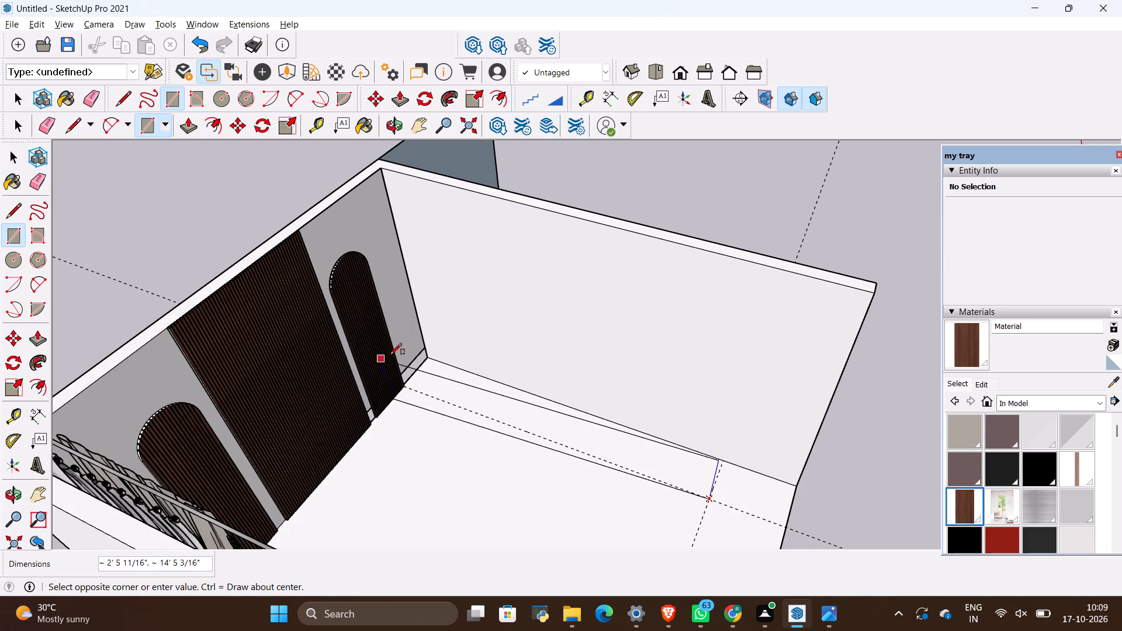
click(428, 356)
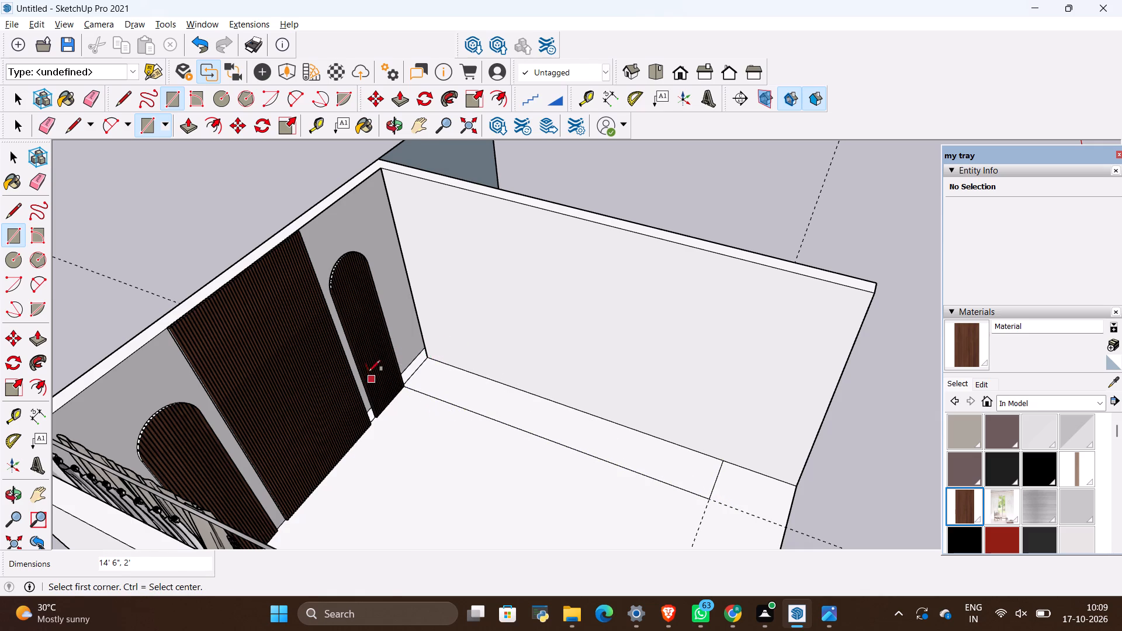
key(space)
Examine the floor strip where it meets the feature wall's arched panel and the wall corner.
scroll(368, 366, up, 20)
scroll(368, 366, up, 12)
key(space)
click(425, 467)
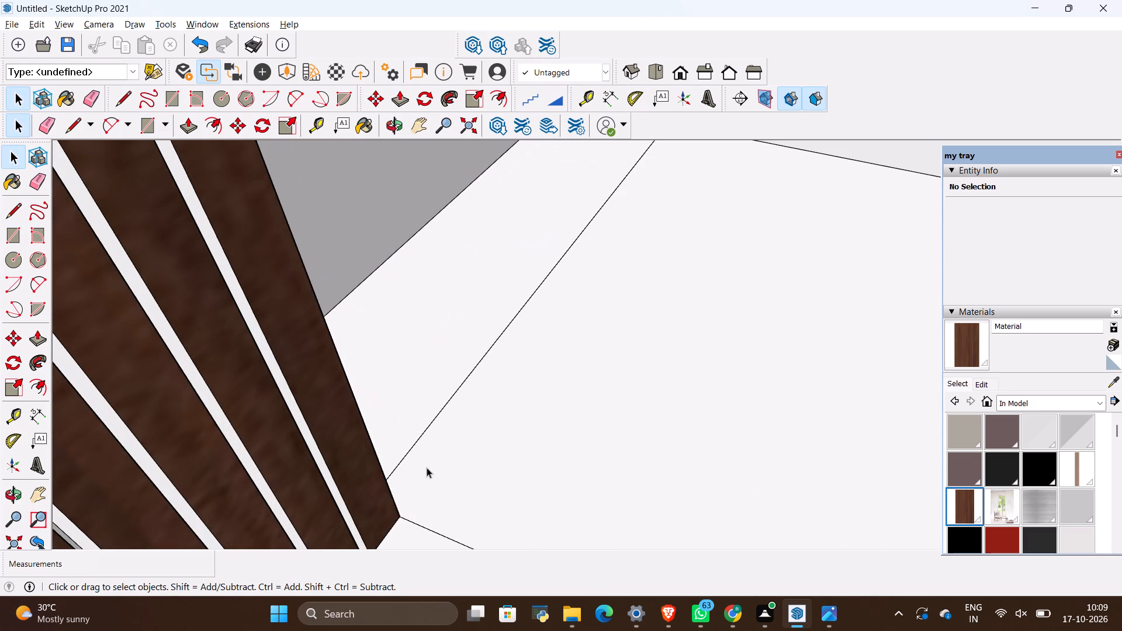
scroll(369, 433, up, 7)
scroll(381, 431, down, 7)
middle_drag(489, 431, 299, 505)
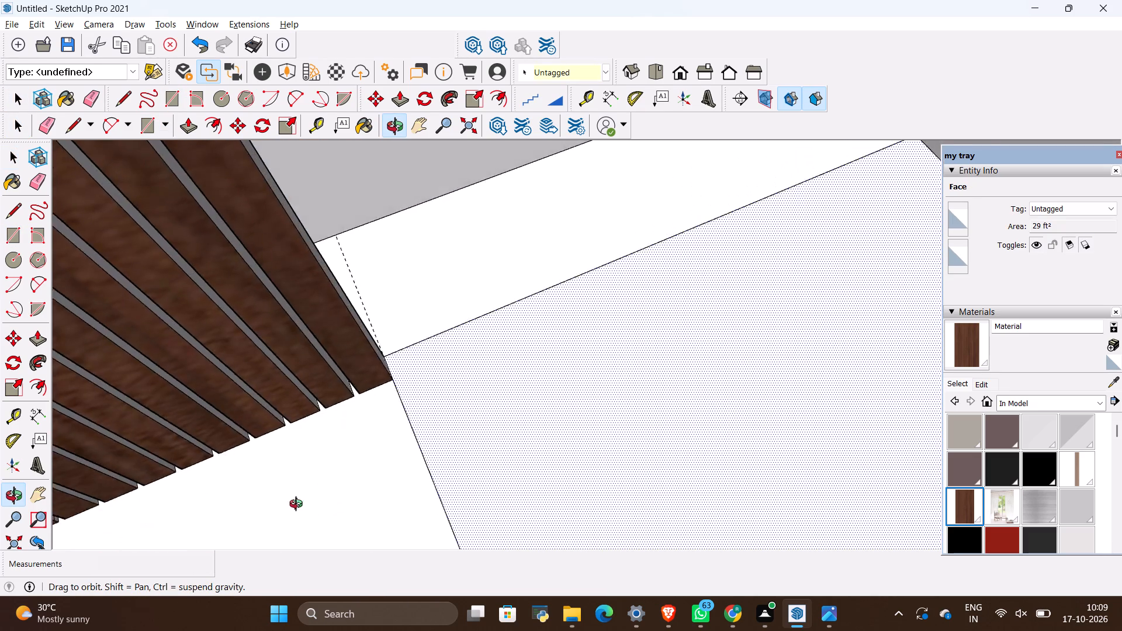
middle_drag(299, 505, 362, 360)
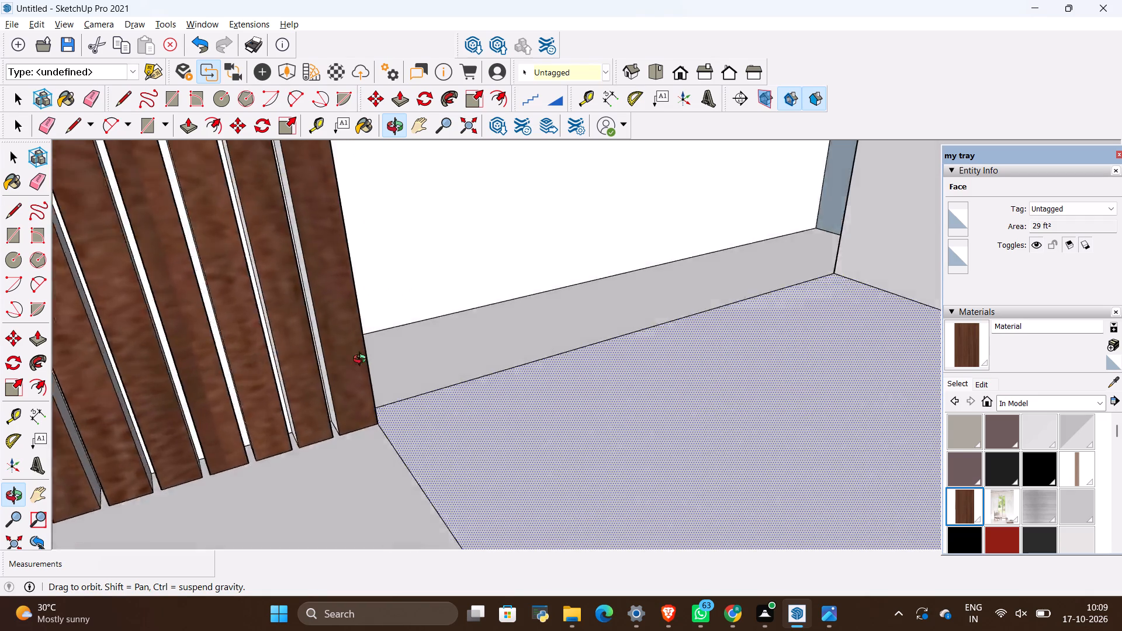
middle_drag(362, 360, 406, 379)
scroll(493, 415, down, 7)
scroll(567, 462, down, 19)
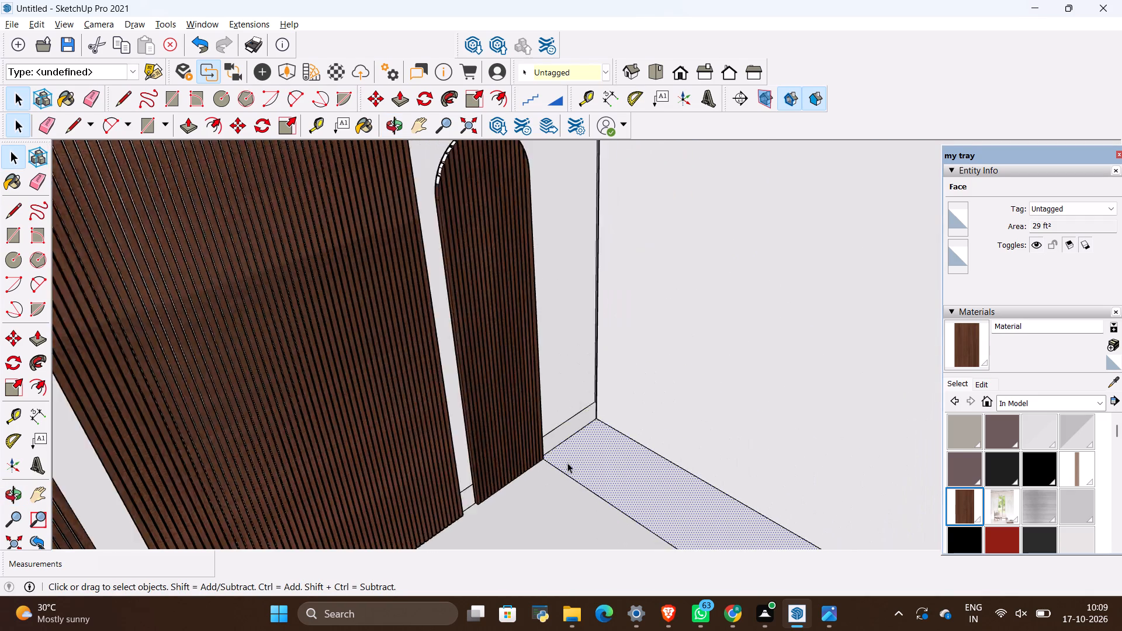
scroll(567, 463, down, 9)
scroll(575, 271, up, 11)
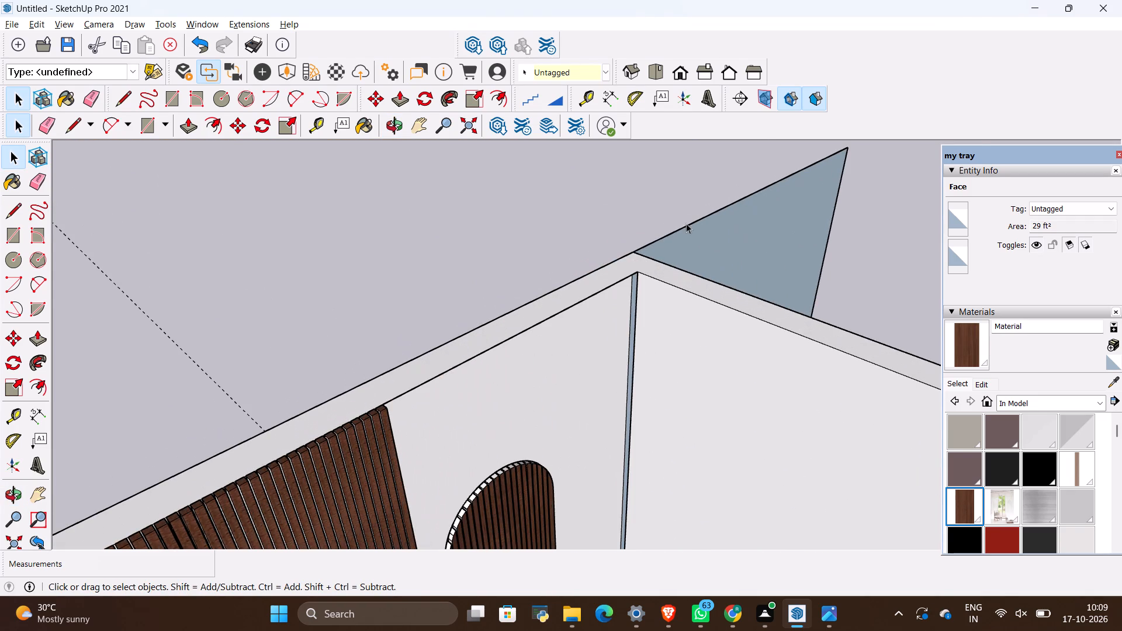
Erase the leftover vertical face projecting outside the room's corner, together with its remaining edges.
key(space)
scroll(700, 247, up, 5)
right_click(715, 237)
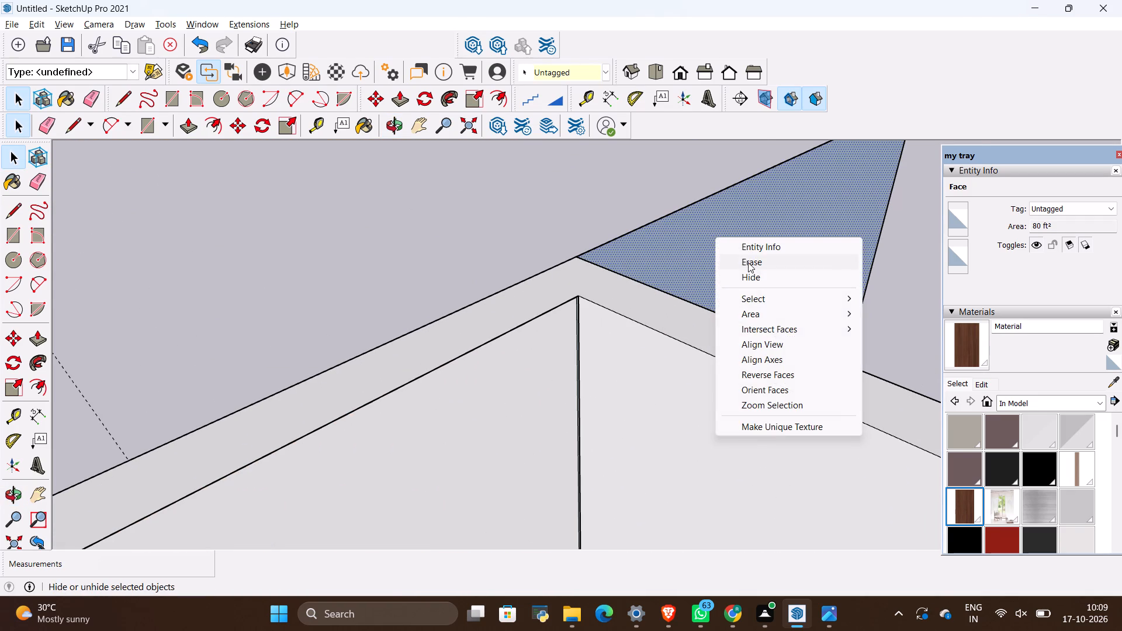
click(749, 262)
key(e)
drag(654, 203, 687, 228)
drag(894, 224, 884, 253)
drag(872, 254, 859, 263)
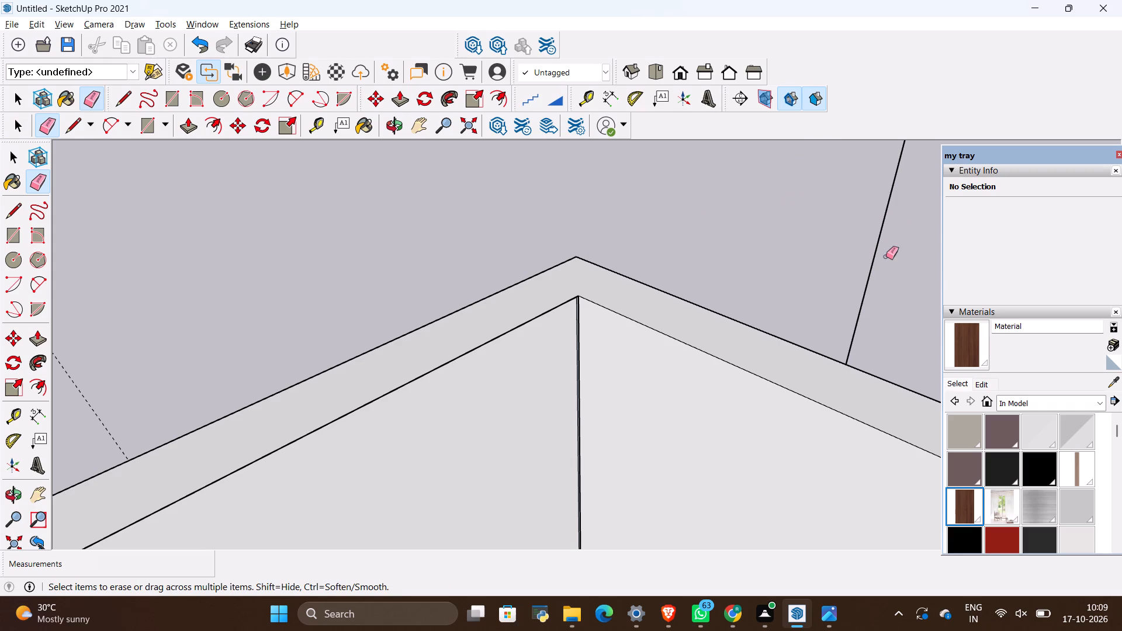
drag(886, 256, 837, 269)
key(space)
click(802, 230)
Draw a rectangle on the feature wall from the base beside the central slatted panel to the top inner corner at the side wall.
scroll(664, 212, down, 12)
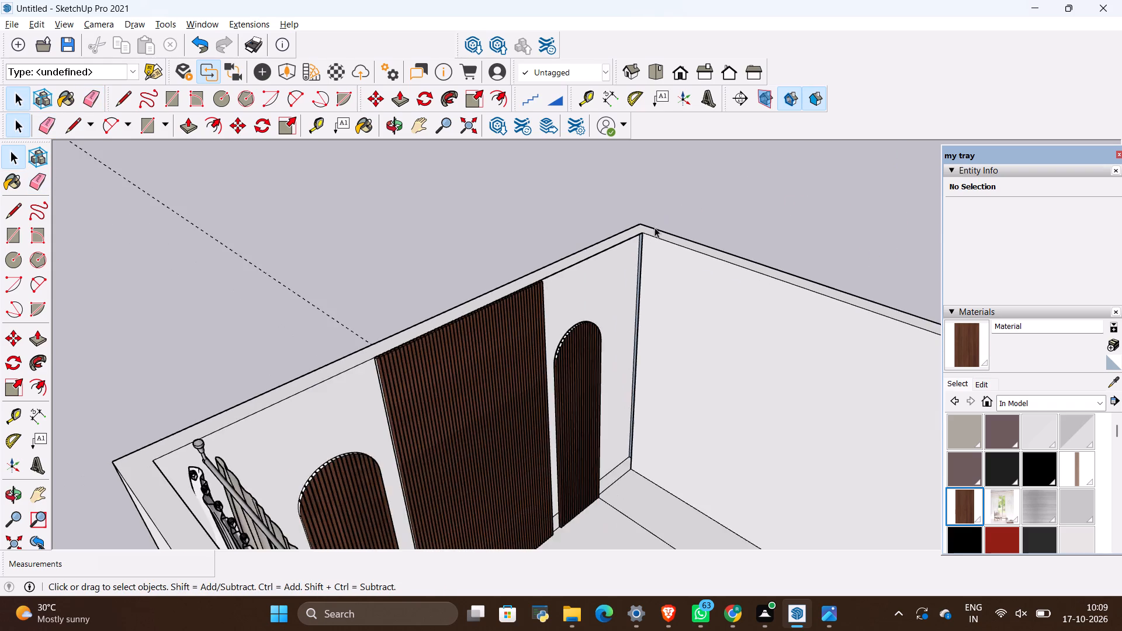
scroll(650, 261, up, 13)
scroll(595, 227, down, 6)
middle_drag(733, 318, 652, 401)
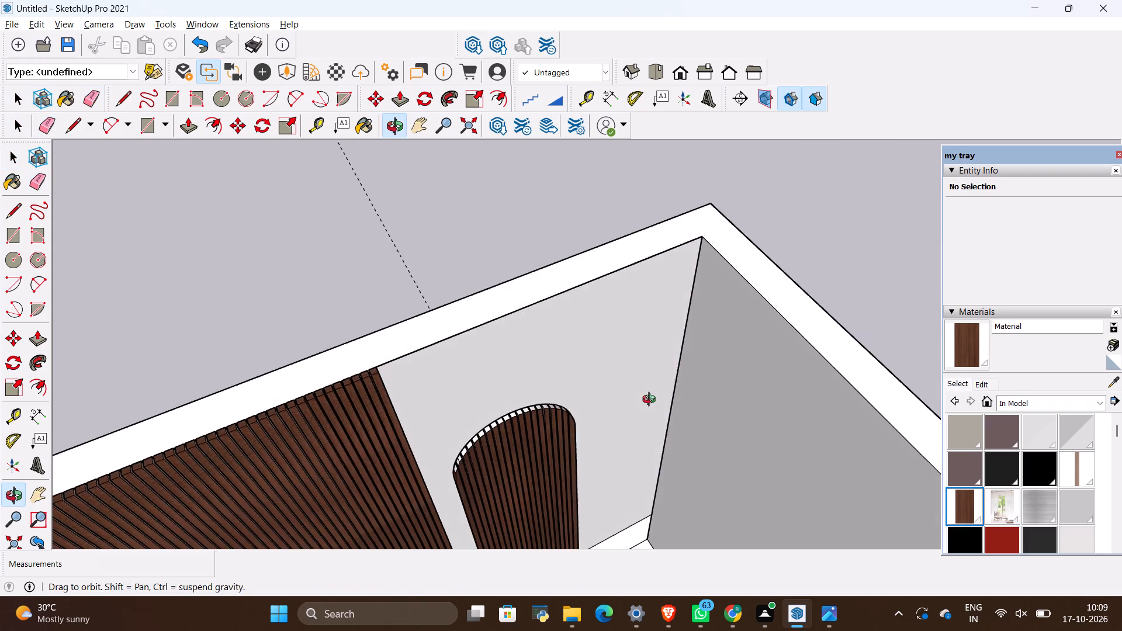
middle_drag(652, 401, 652, 393)
scroll(677, 245, up, 15)
scroll(654, 297, down, 14)
middle_drag(678, 395, 854, 264)
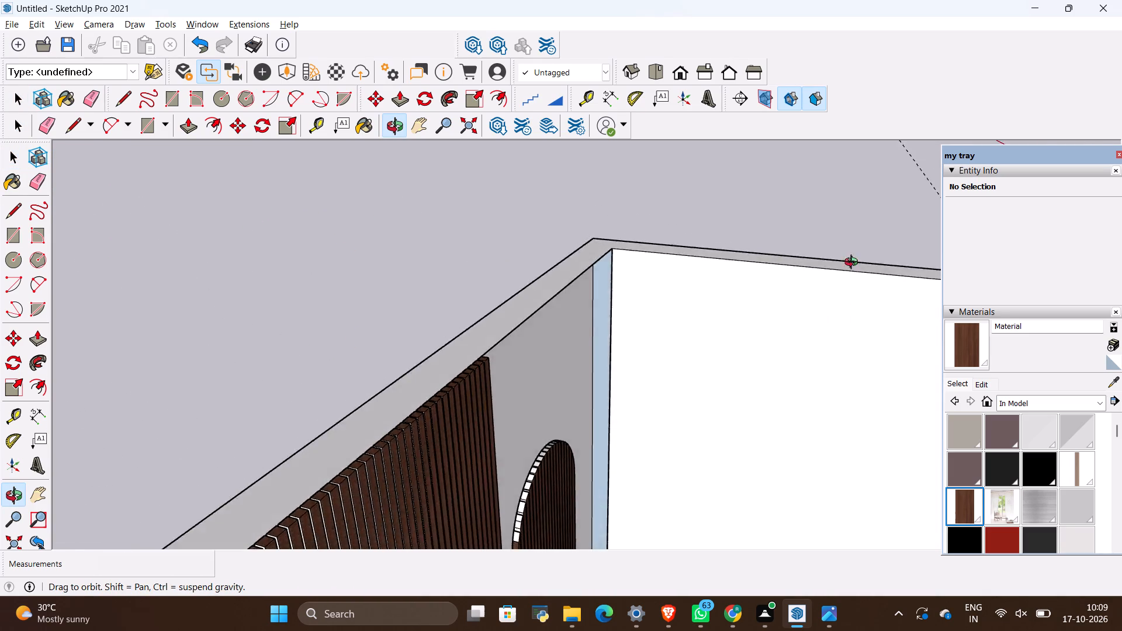
middle_drag(854, 264, 646, 275)
scroll(646, 265, down, 6)
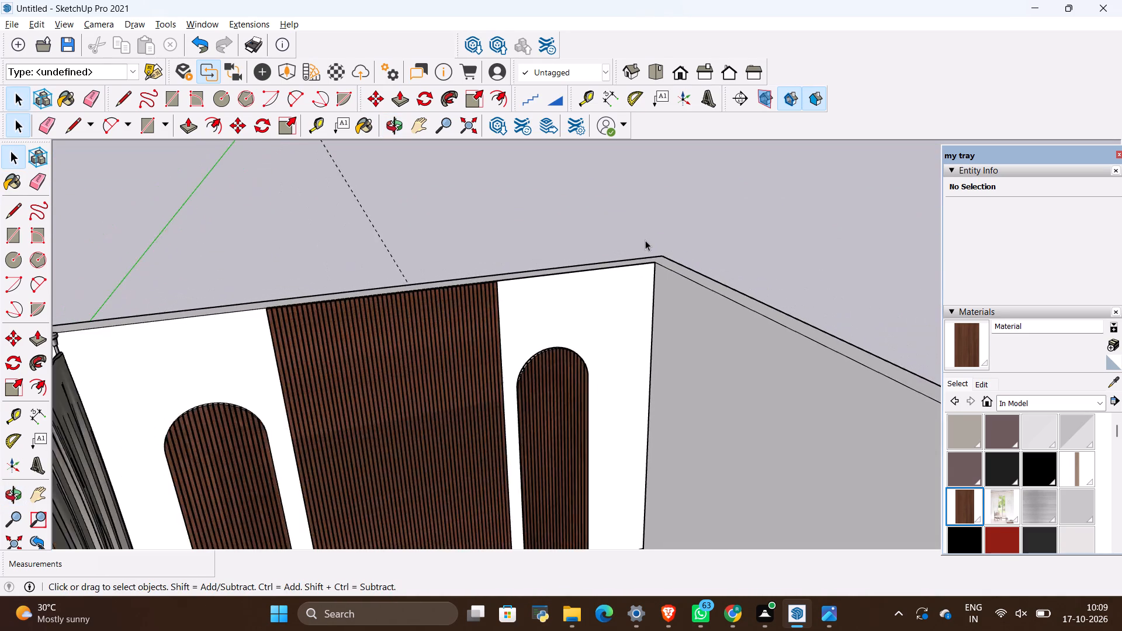
scroll(645, 240, down, 6)
scroll(593, 468, up, 12)
scroll(539, 462, up, 5)
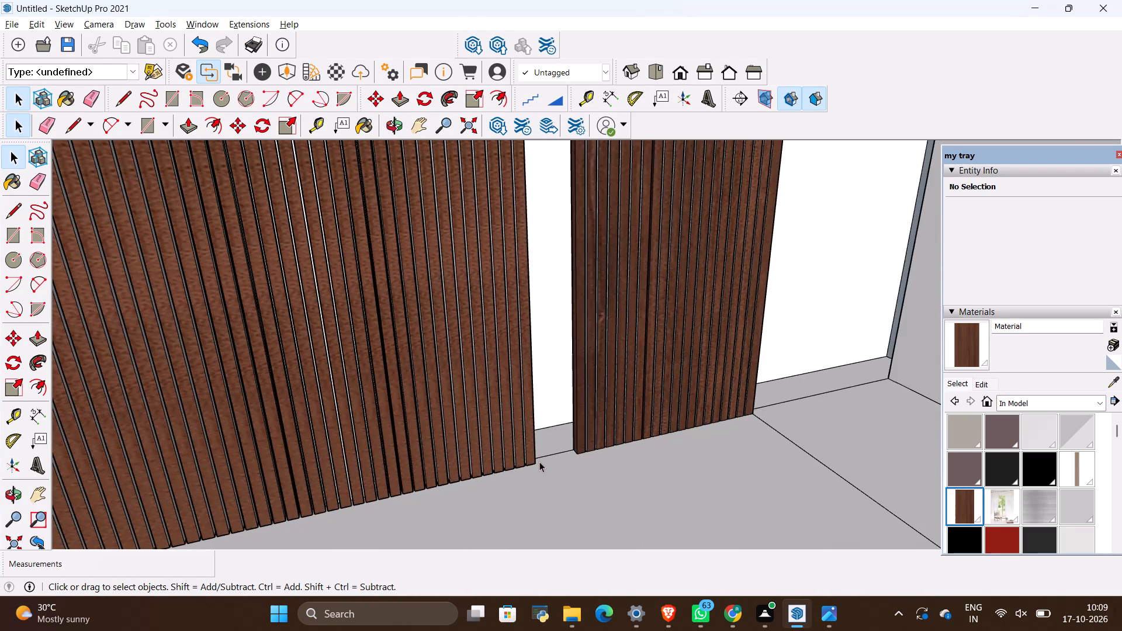
key(r)
scroll(539, 460, up, 18)
middle_drag(603, 442, 456, 523)
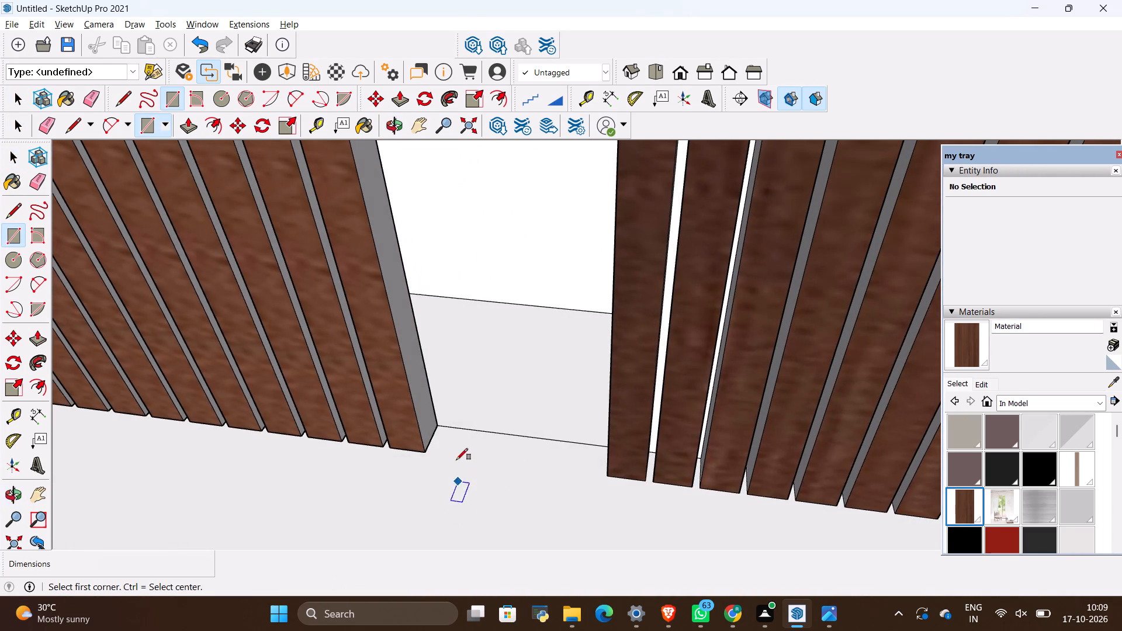
click(439, 425)
scroll(459, 495, down, 10)
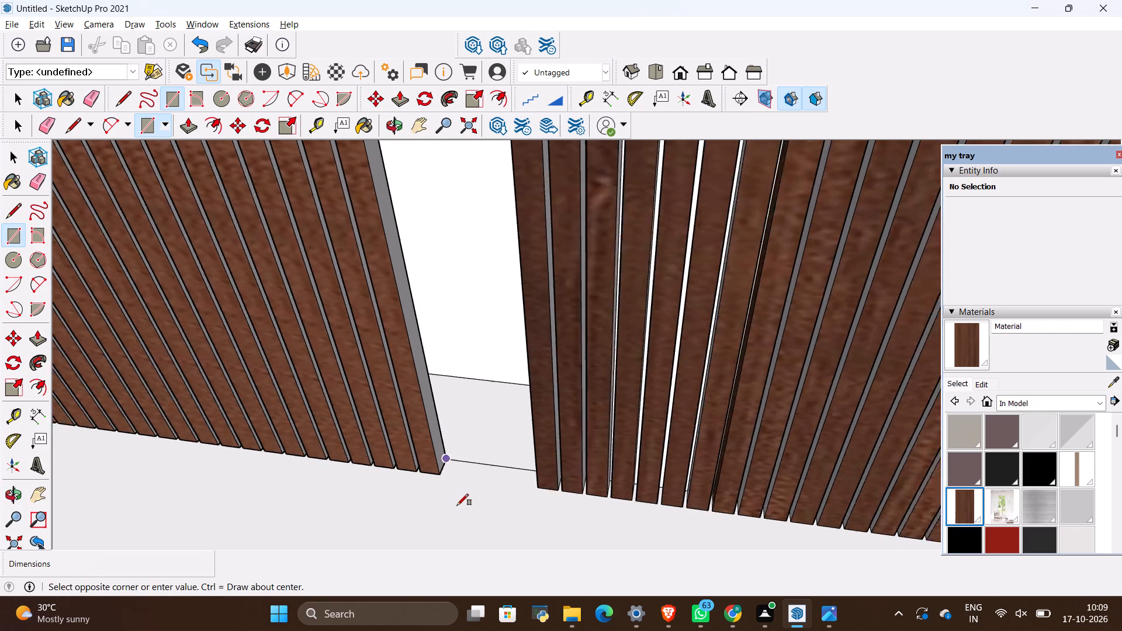
scroll(457, 505, down, 20)
scroll(457, 505, down, 3)
middle_drag(457, 503, 693, 510)
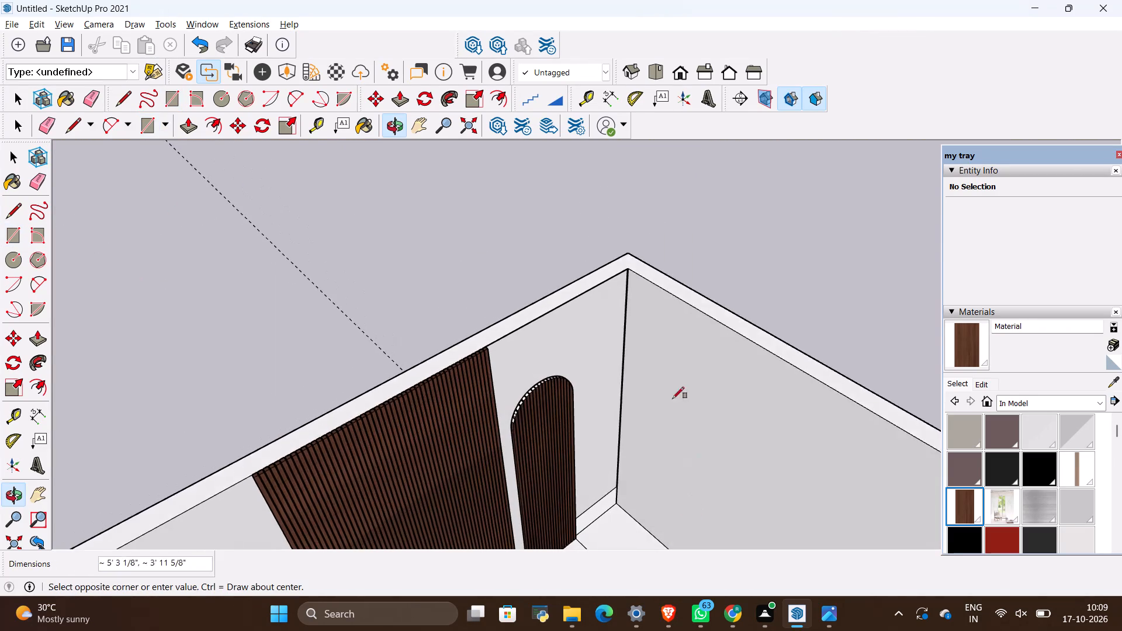
click(630, 269)
key(space)
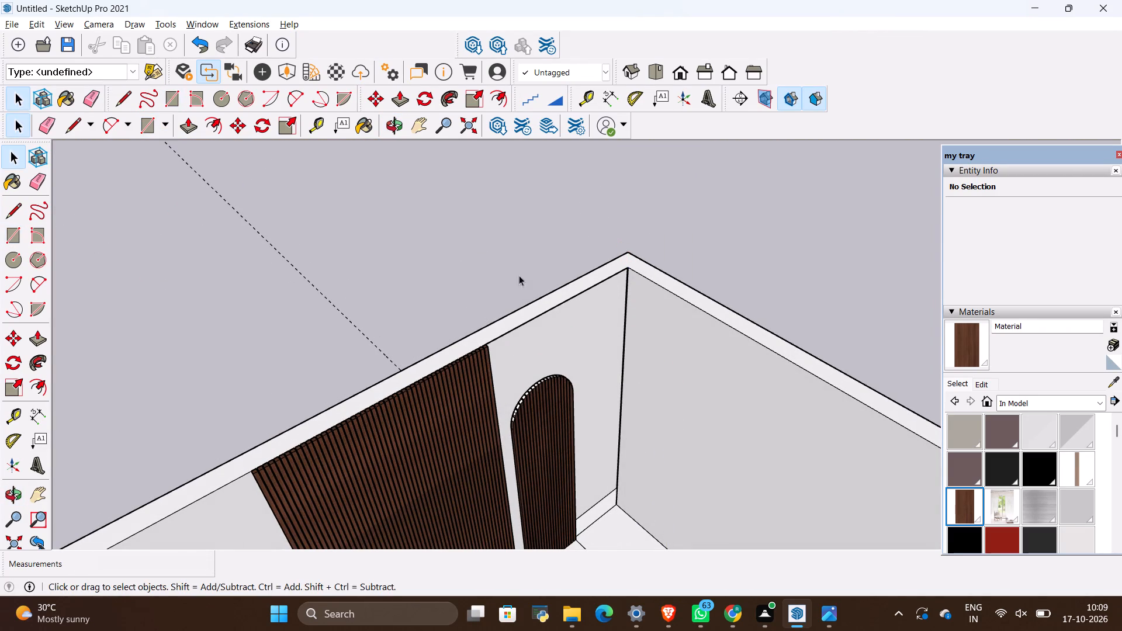
Push/Pull the narrow underside face at the top of the feature wall 10' down to the floor corner.
middle_drag(764, 393, 718, 275)
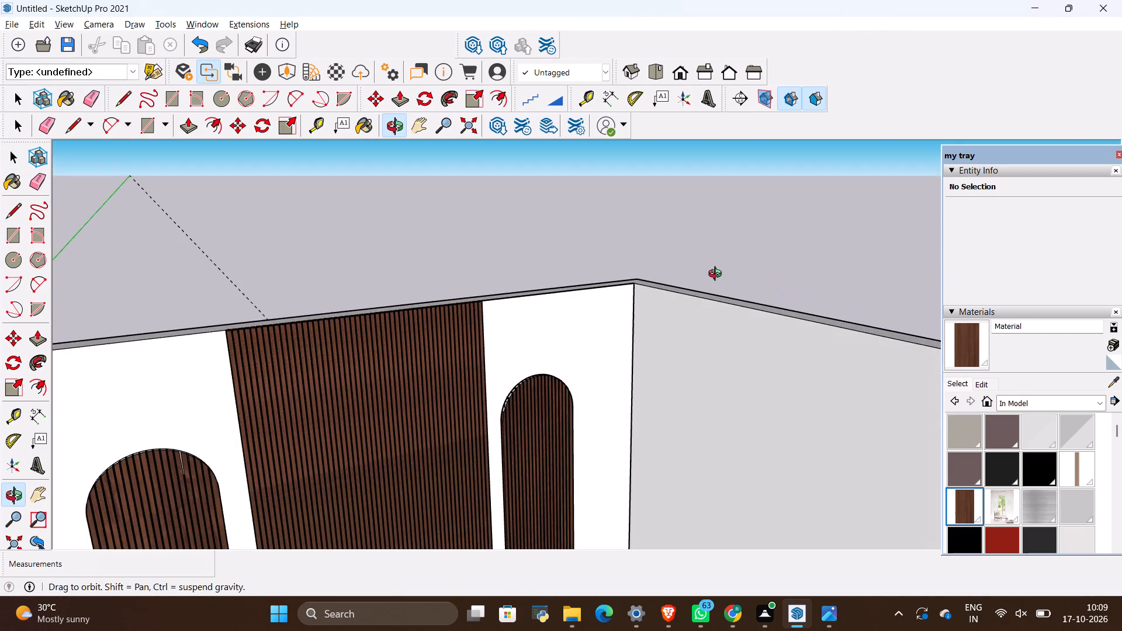
middle_drag(718, 275, 716, 215)
middle_drag(669, 478, 663, 338)
scroll(663, 338, up, 1)
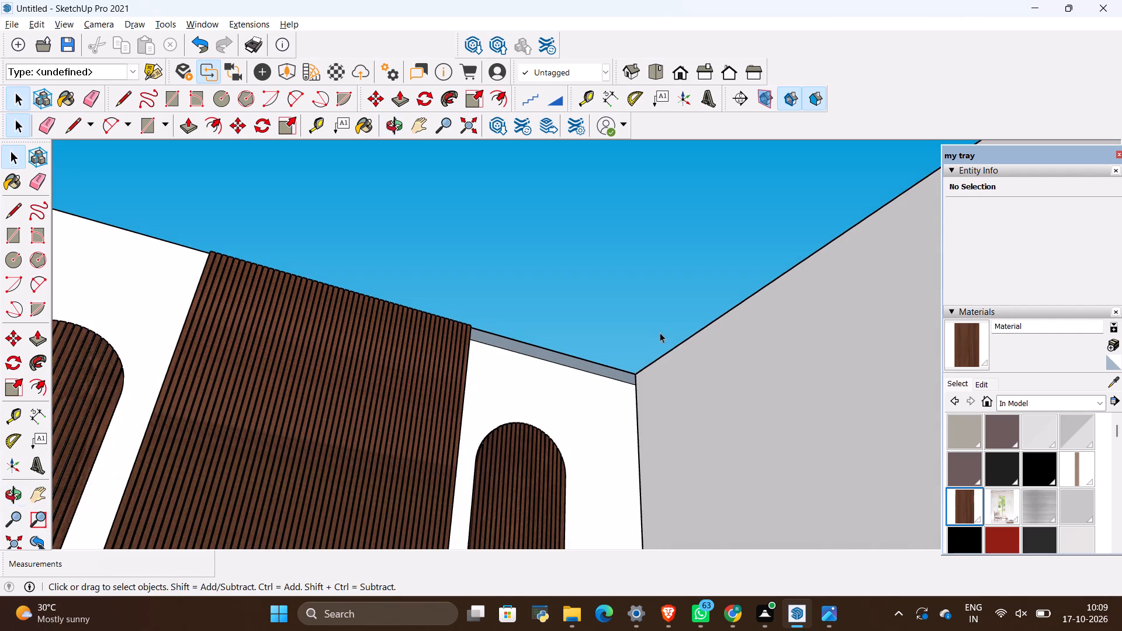
key(p)
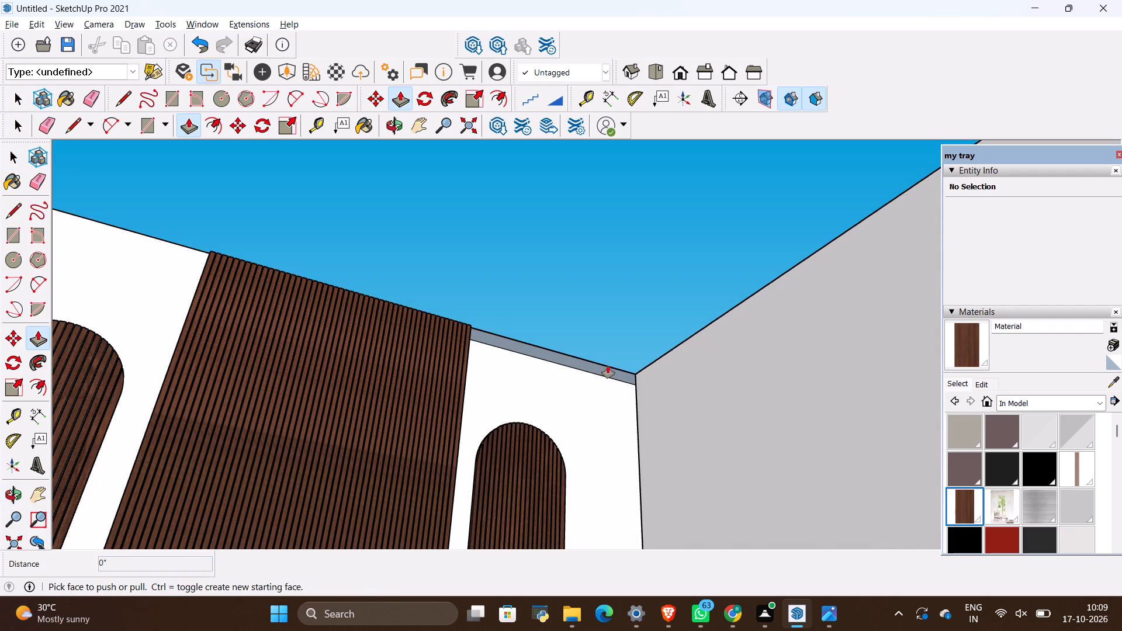
click(606, 370)
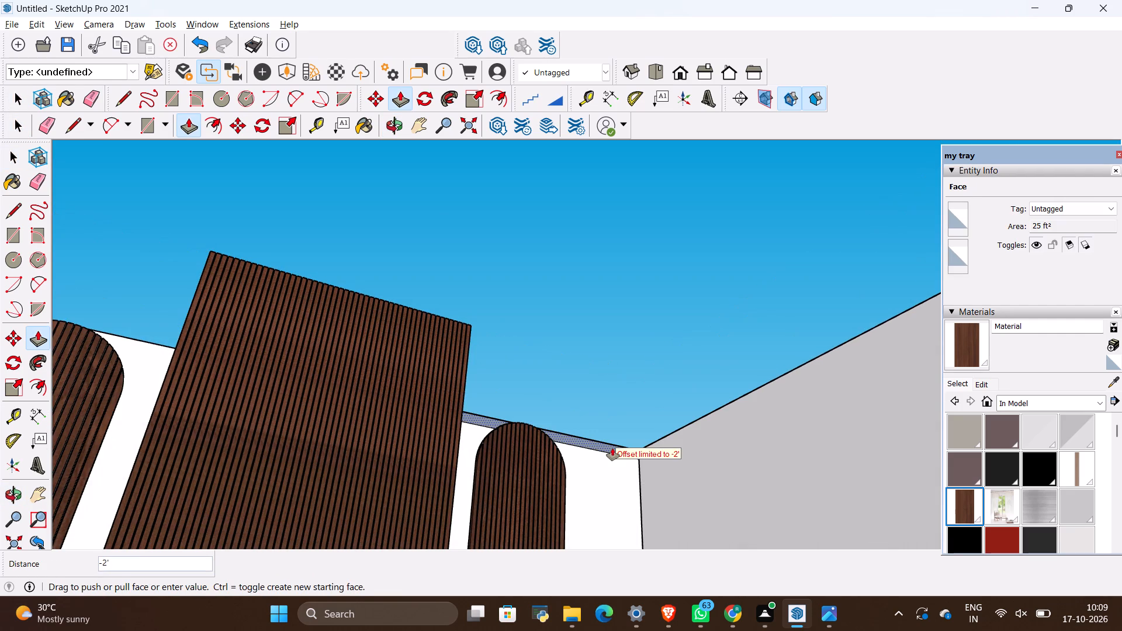
key(Escape)
scroll(597, 366, up, 9)
key(space)
click(596, 373)
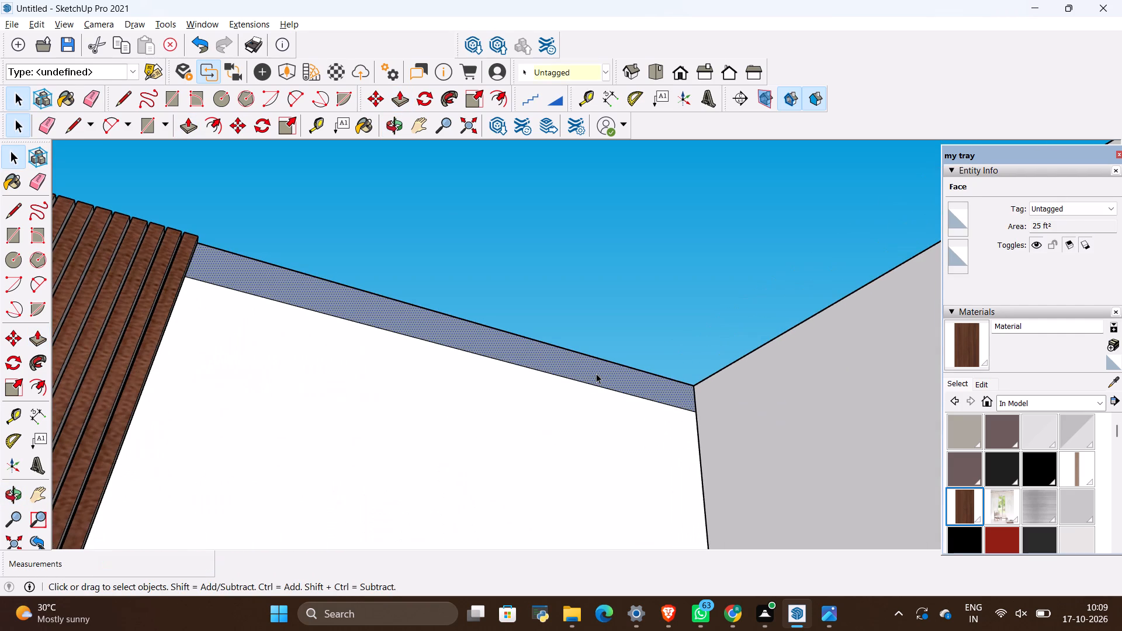
key(p)
click(596, 373)
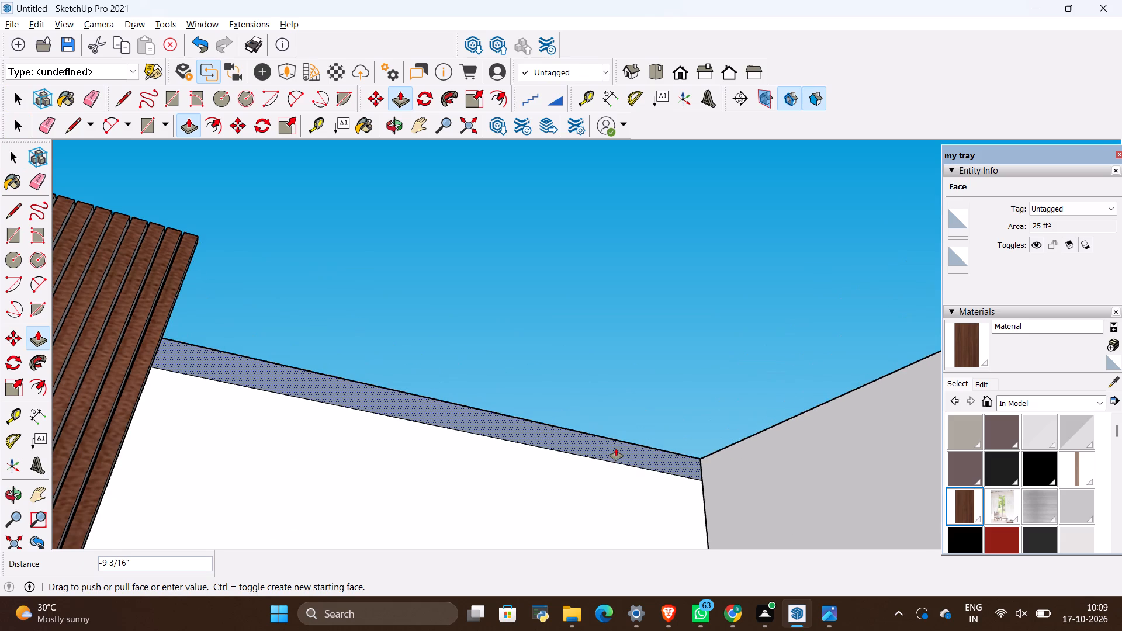
scroll(605, 438, down, 13)
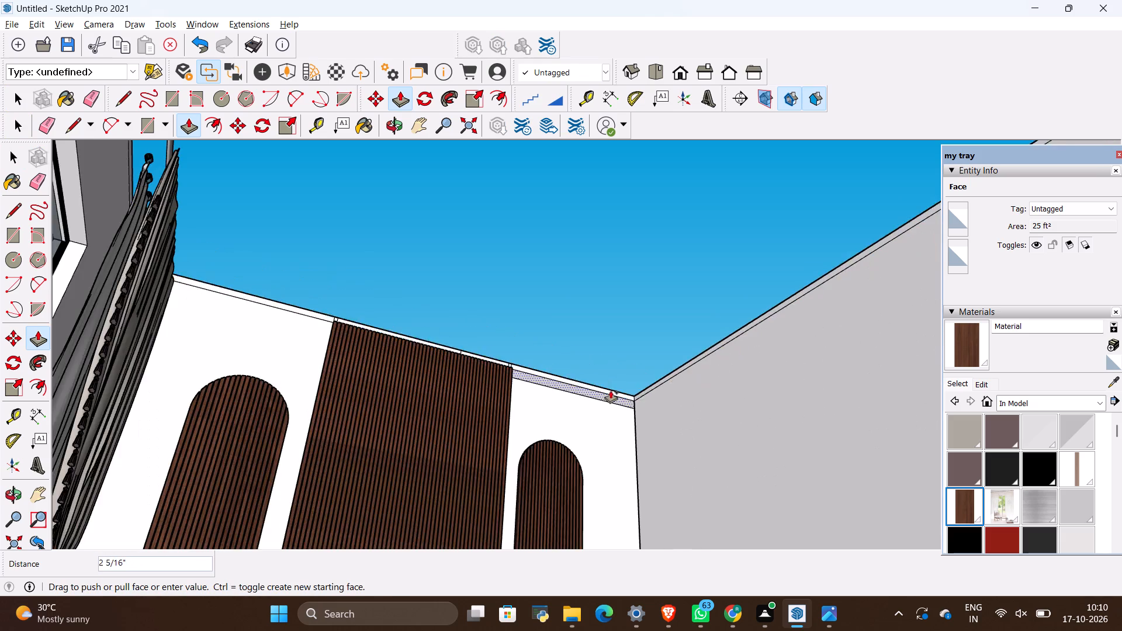
scroll(611, 389, down, 11)
middle_drag(632, 396, 559, 599)
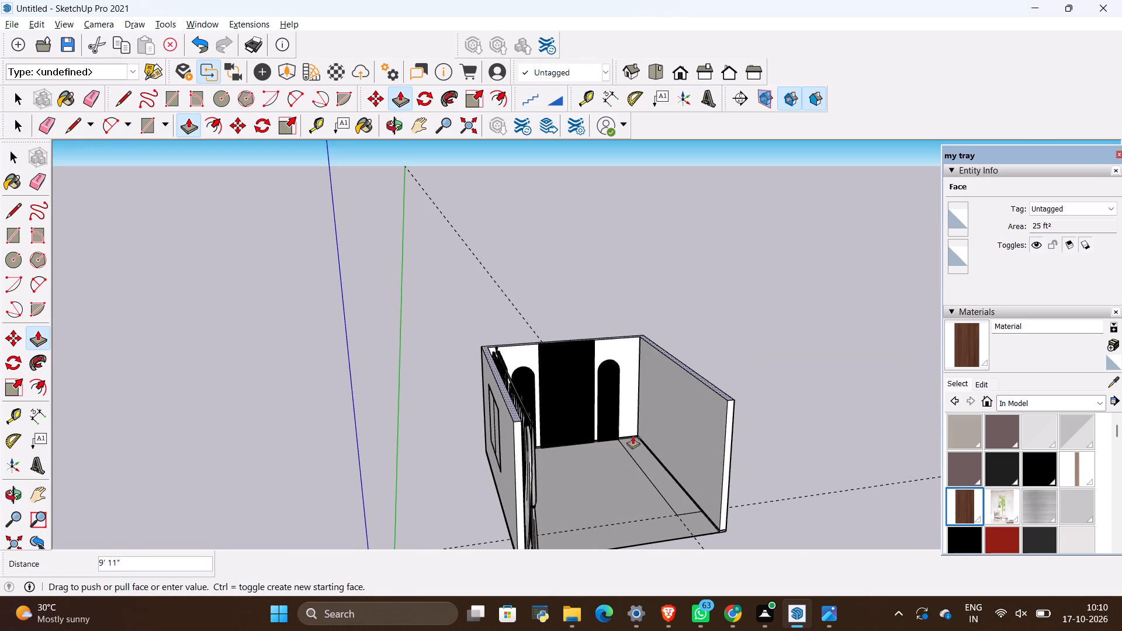
scroll(633, 436, up, 20)
scroll(633, 436, up, 9)
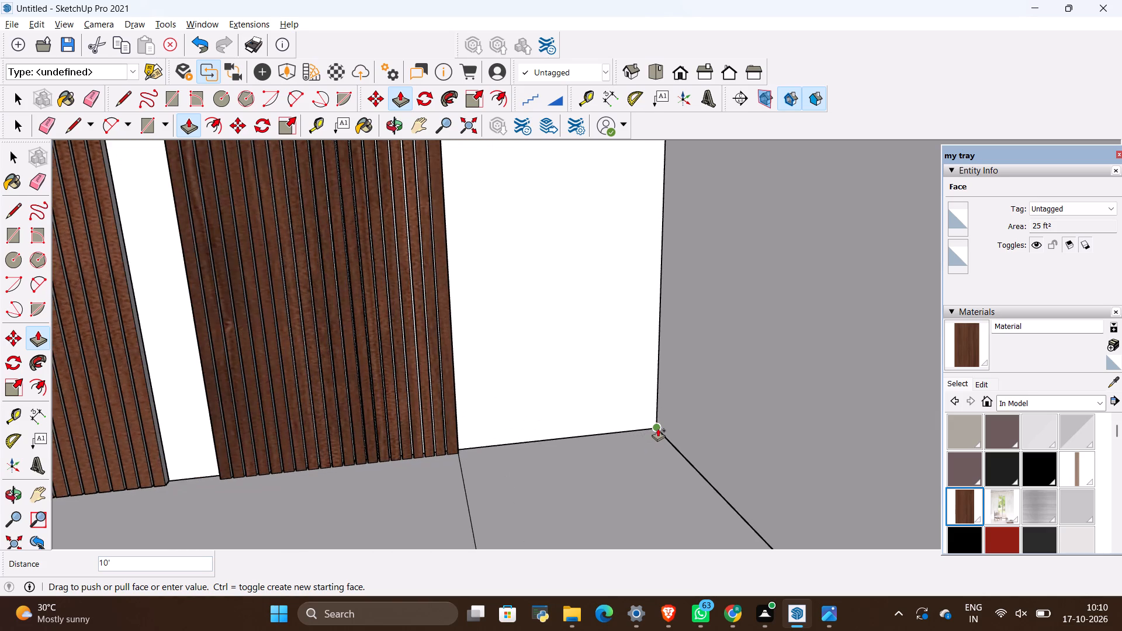
click(659, 429)
Examine the feature wall's slatted and arched panels and the floor strip along the side wall from inside and outside the room.
key(space)
click(646, 473)
scroll(665, 517, down, 11)
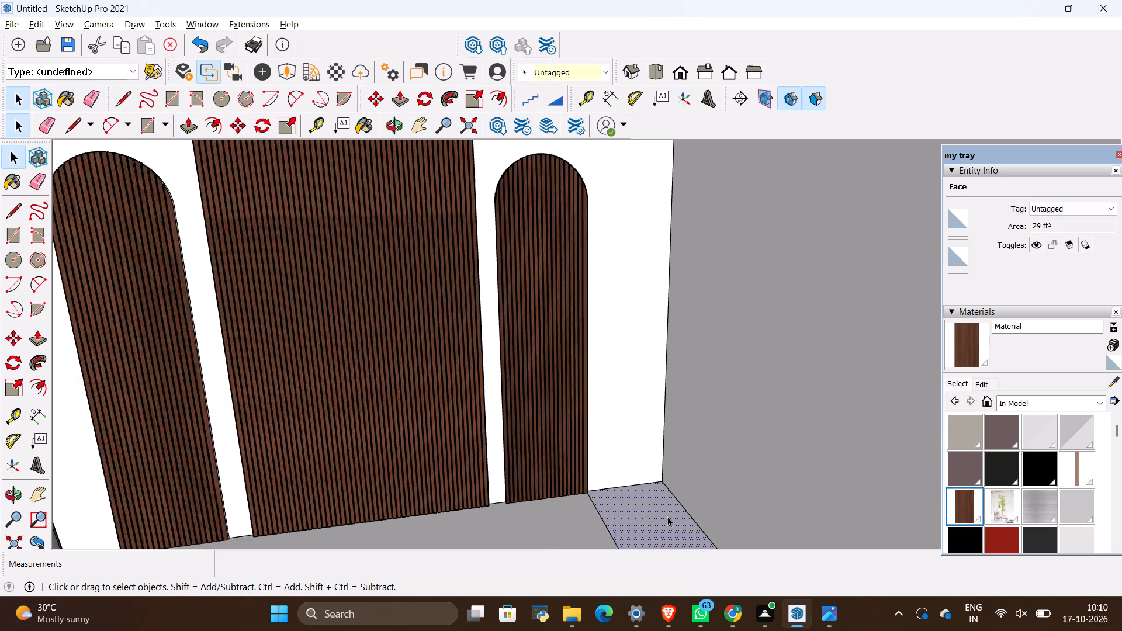
scroll(667, 516, down, 9)
middle_drag(658, 345, 671, 257)
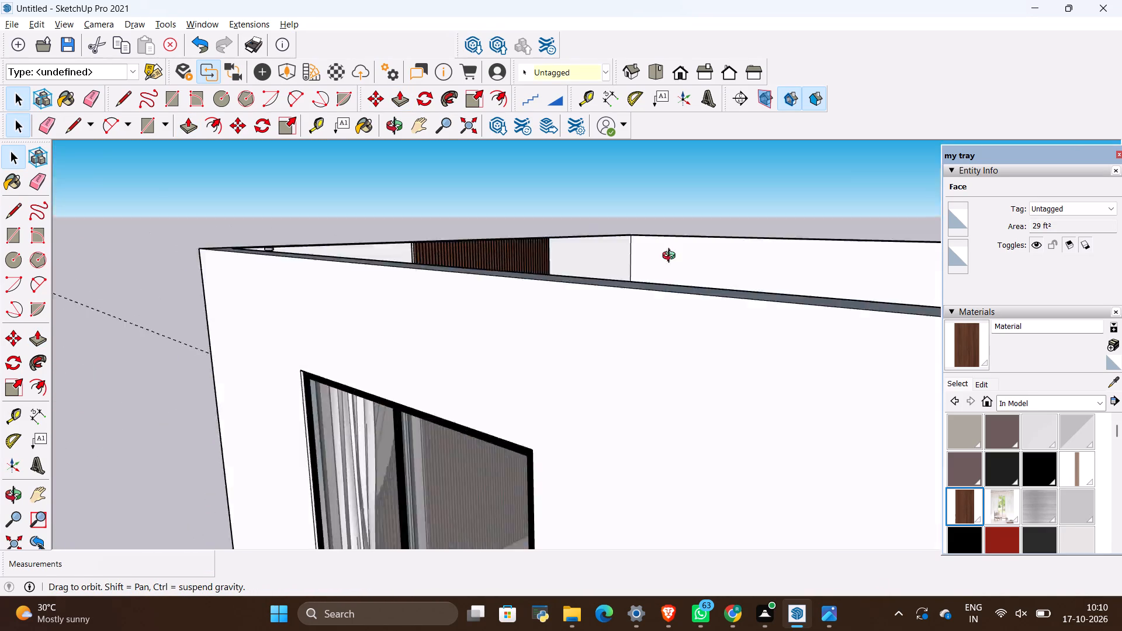
middle_drag(671, 257, 763, 300)
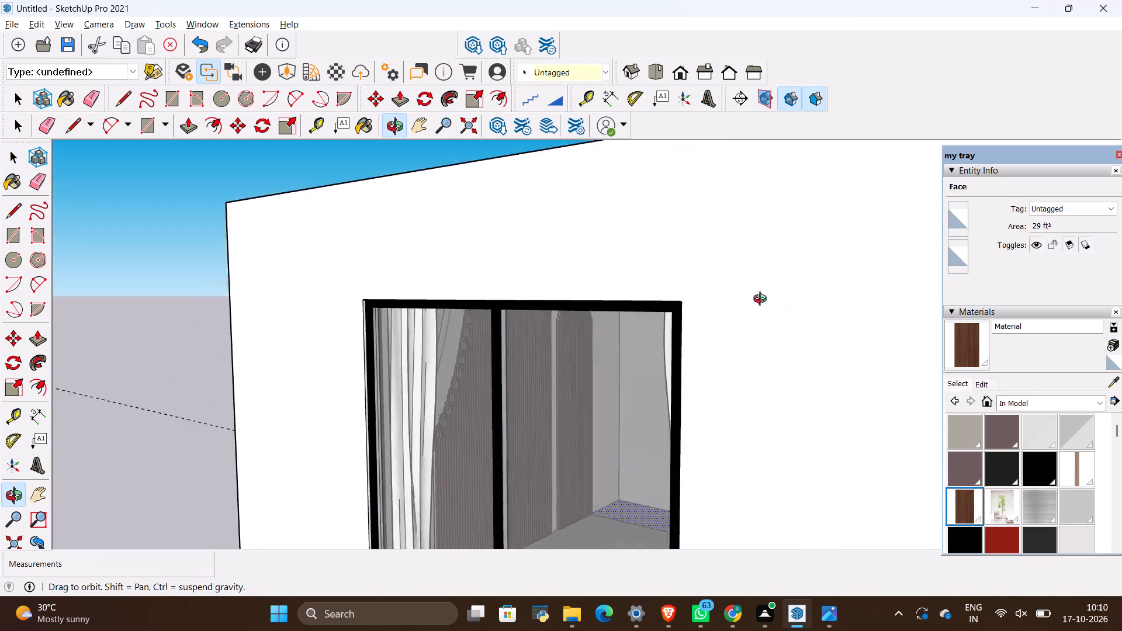
middle_drag(763, 300, 844, 477)
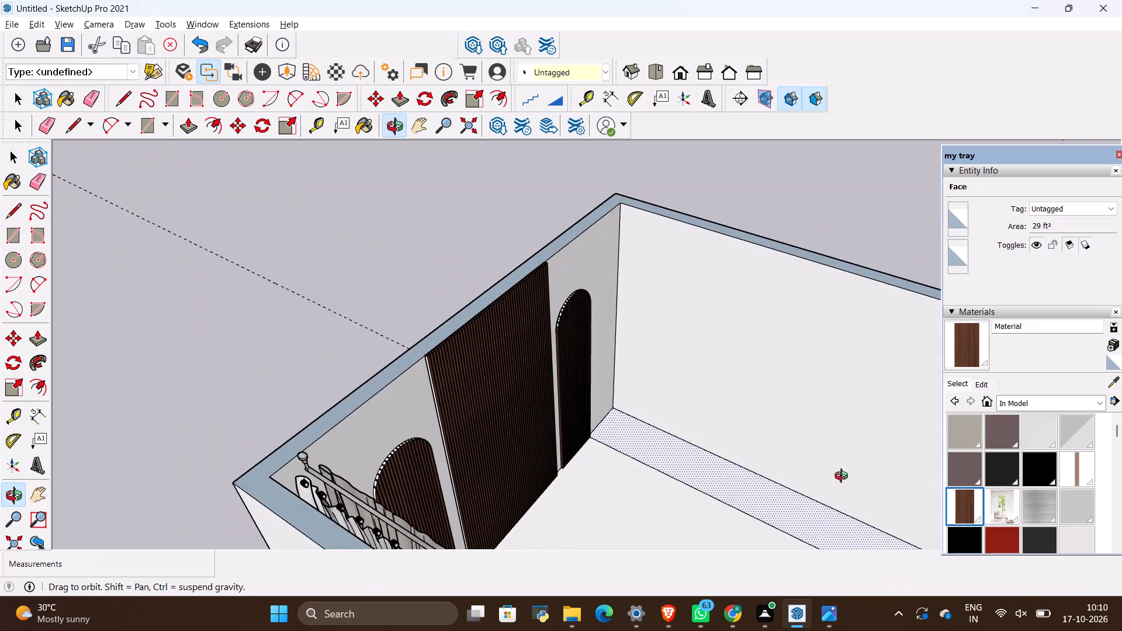
middle_drag(844, 477, 684, 407)
scroll(576, 377, down, 11)
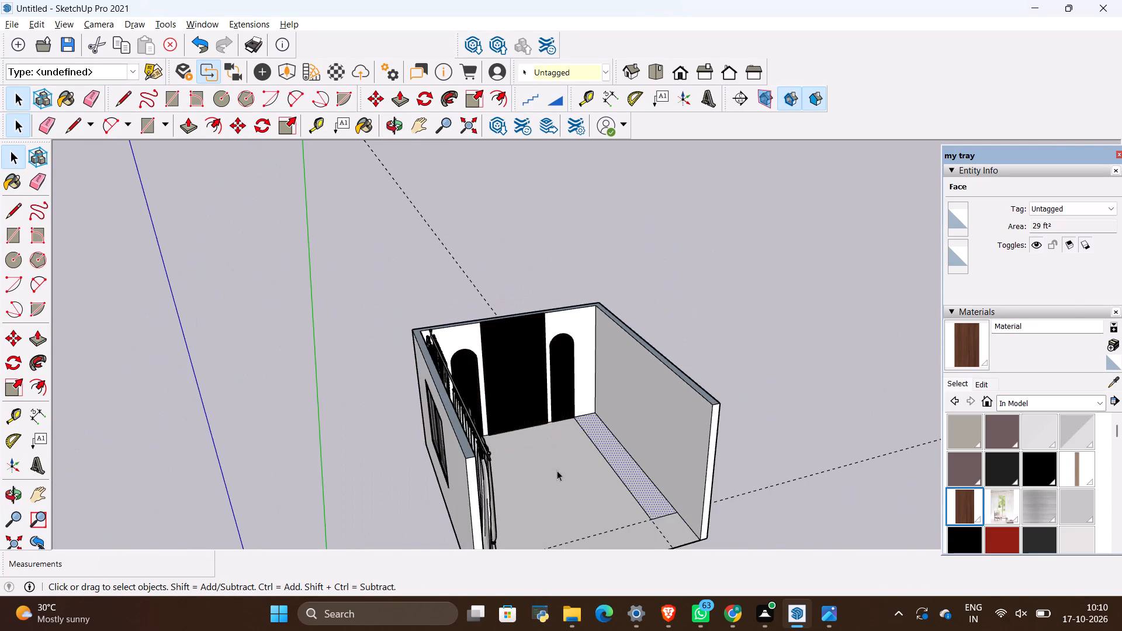
scroll(559, 475, up, 9)
scroll(556, 432, down, 5)
scroll(577, 313, up, 1)
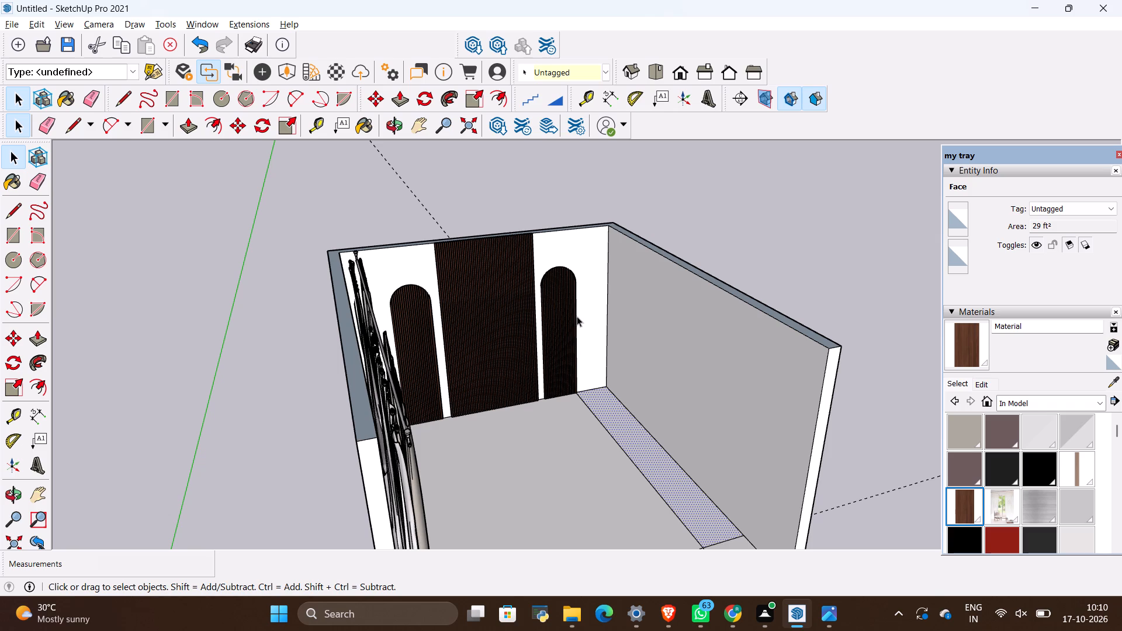
scroll(535, 87, up, 1)
scroll(478, 206, down, 4)
scroll(532, 269, up, 9)
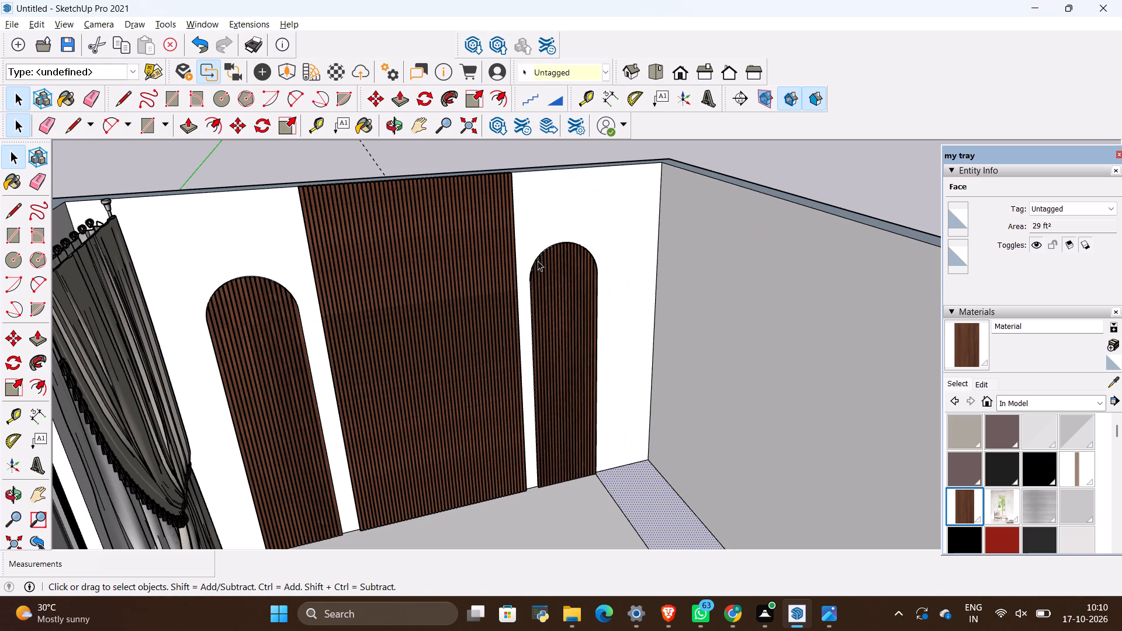
scroll(538, 261, down, 5)
scroll(545, 346, down, 1)
Erase the stray edge extending outside the room from the base of the corner between the feature wall and side wall.
middle_drag(550, 366, 483, 397)
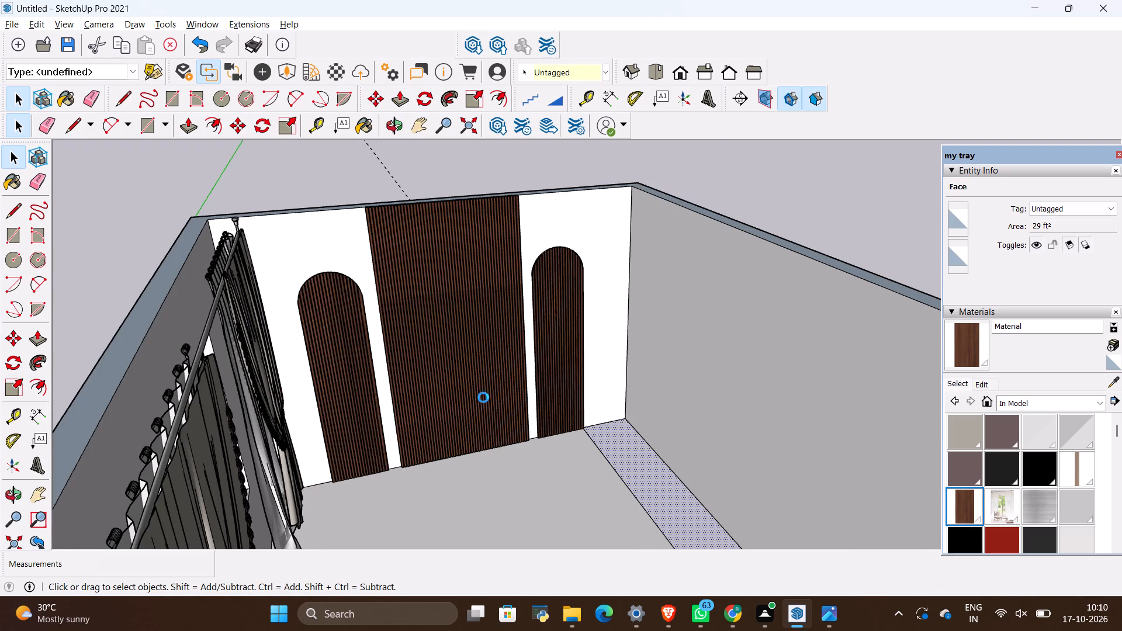
middle_drag(483, 397, 382, 424)
scroll(398, 323, down, 5)
scroll(423, 336, up, 6)
scroll(502, 365, down, 4)
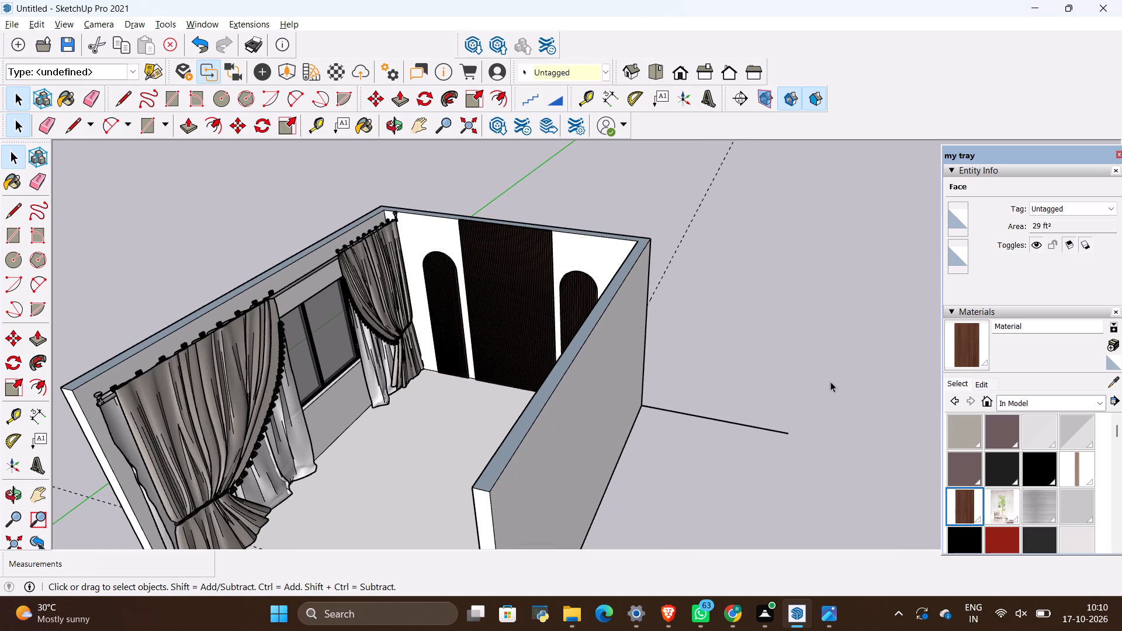
key(e)
drag(768, 398, 761, 427)
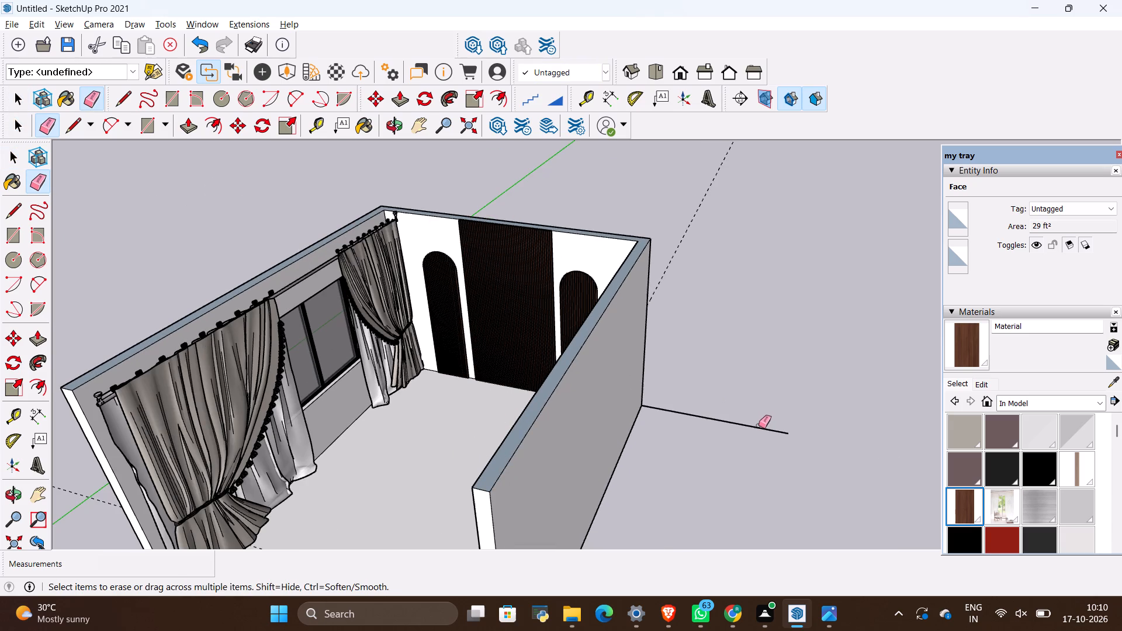
drag(757, 425, 757, 436)
key(space)
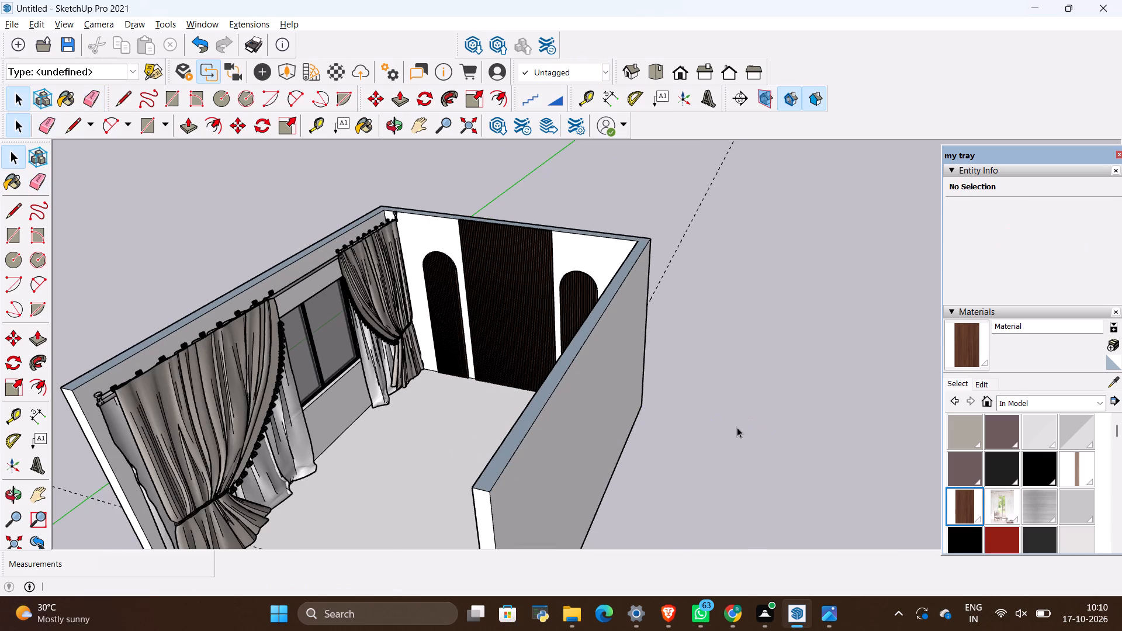
click(742, 456)
Examine the feature wall's central slatted panel, both arched panels and the adjoining corner from several angles.
scroll(755, 419, down, 6)
middle_drag(389, 379, 636, 390)
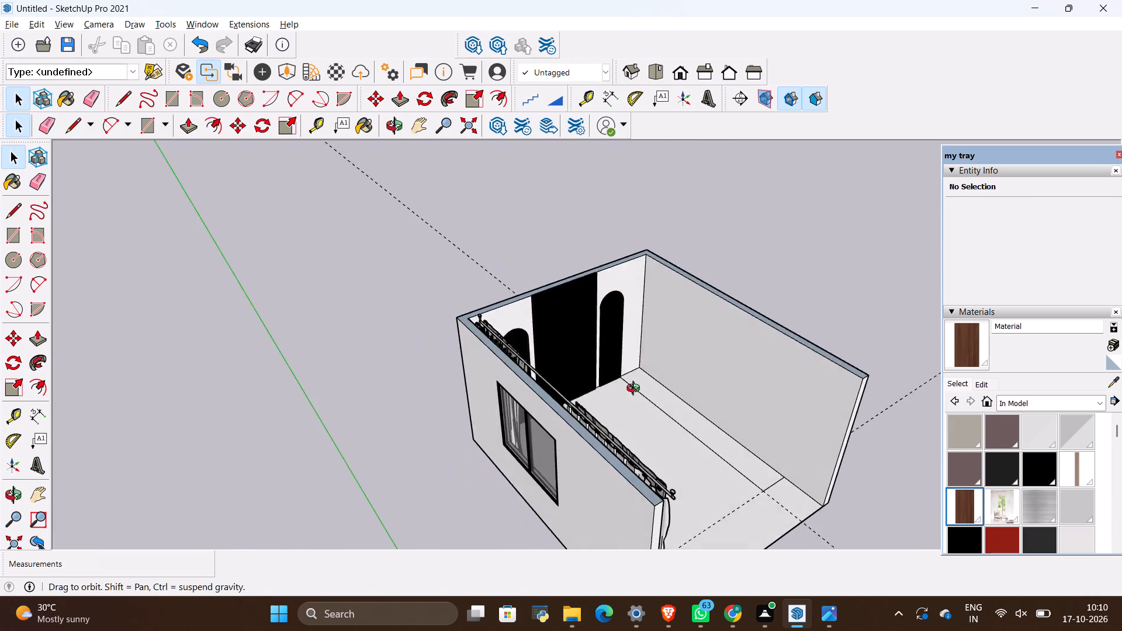
middle_drag(636, 390, 600, 369)
scroll(593, 320, up, 6)
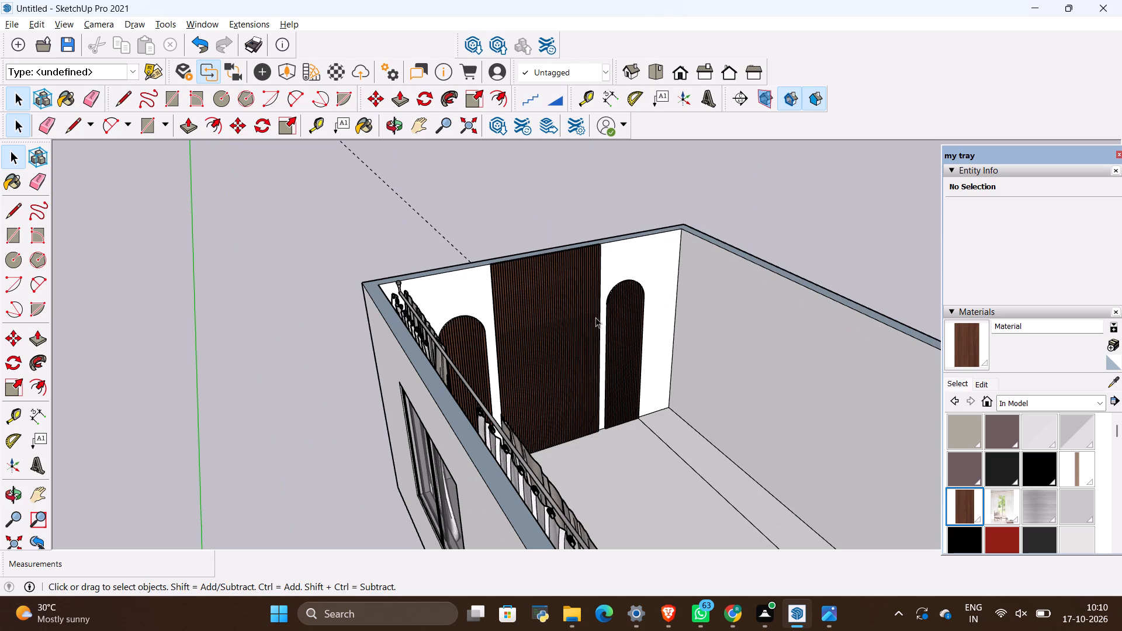
scroll(608, 310, up, 15)
scroll(555, 321, down, 3)
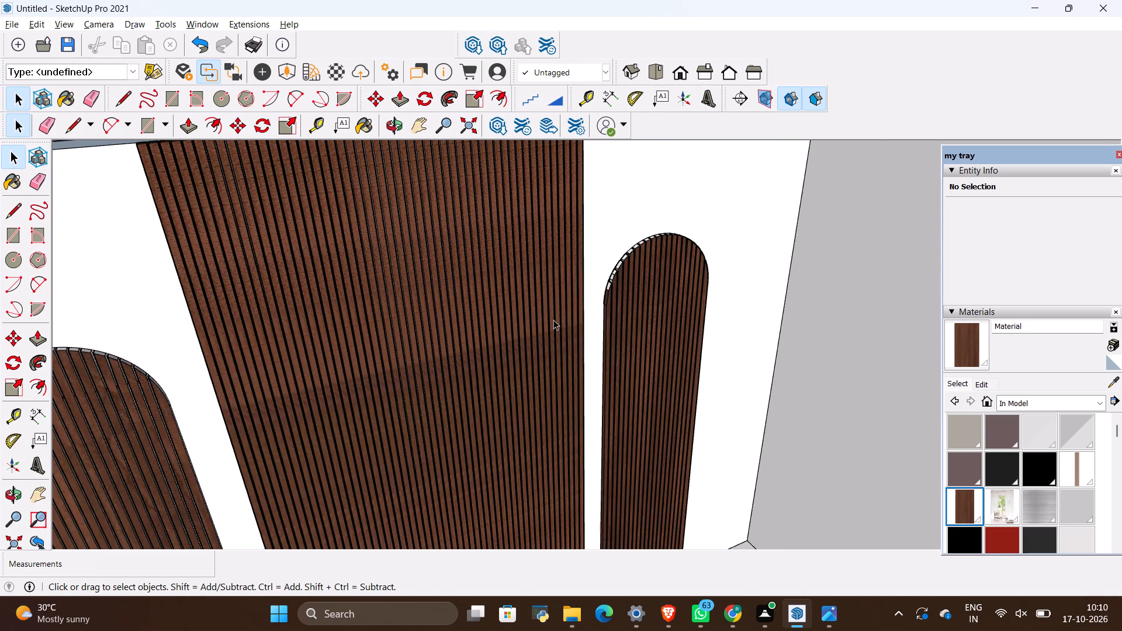
scroll(546, 317, down, 4)
scroll(435, 321, down, 6)
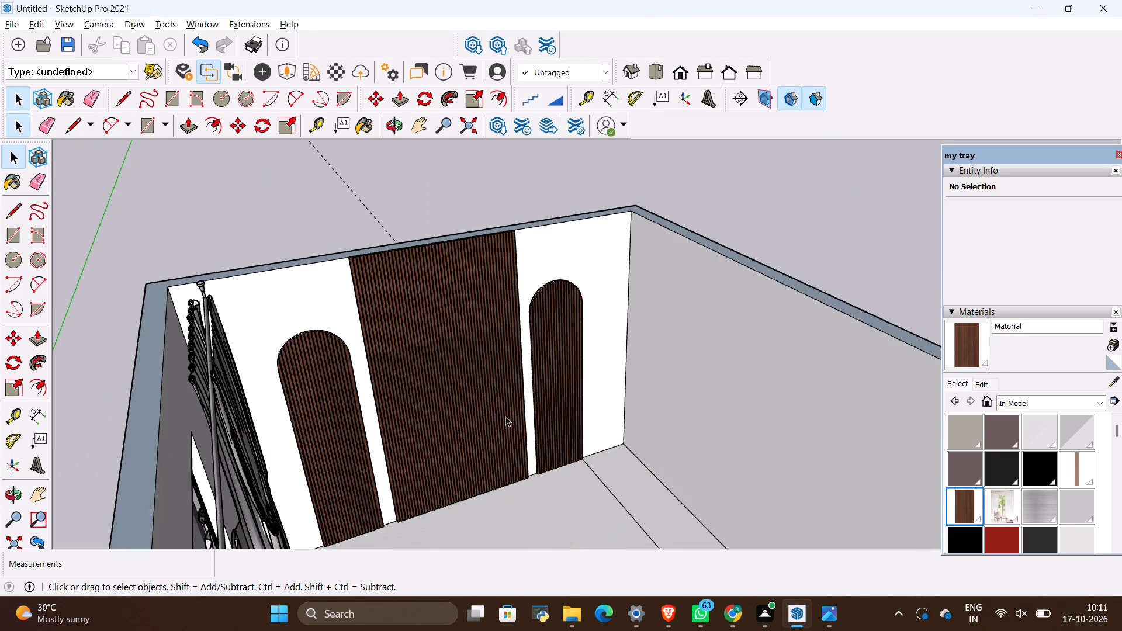
middle_drag(506, 418, 484, 303)
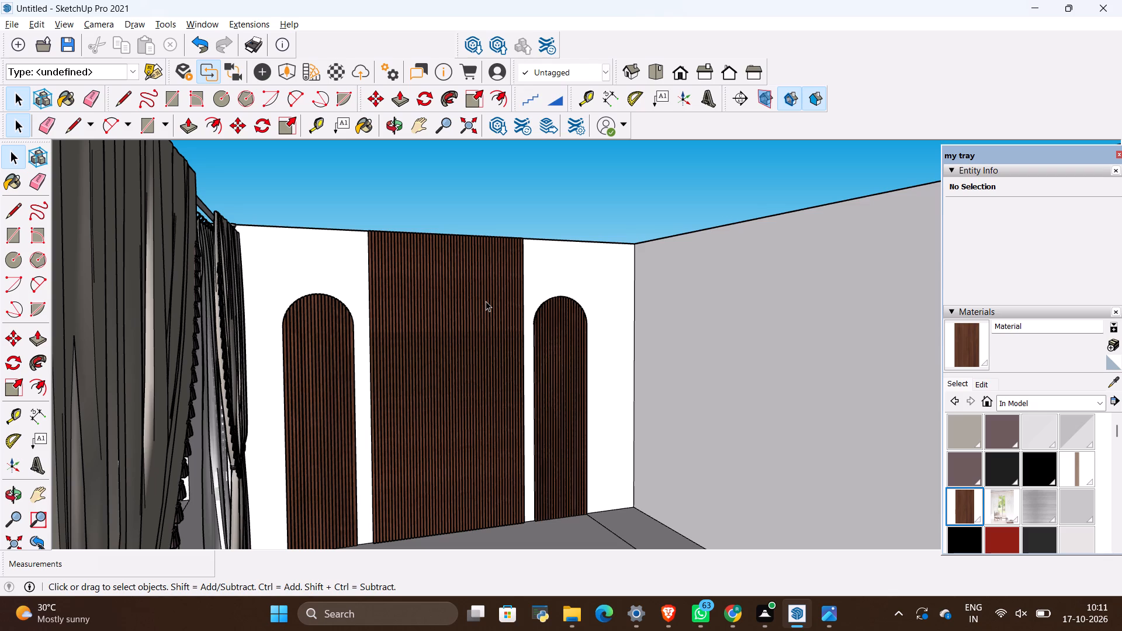
scroll(486, 301, down, 6)
scroll(471, 296, up, 1)
middle_drag(476, 319, 531, 438)
middle_click(531, 438)
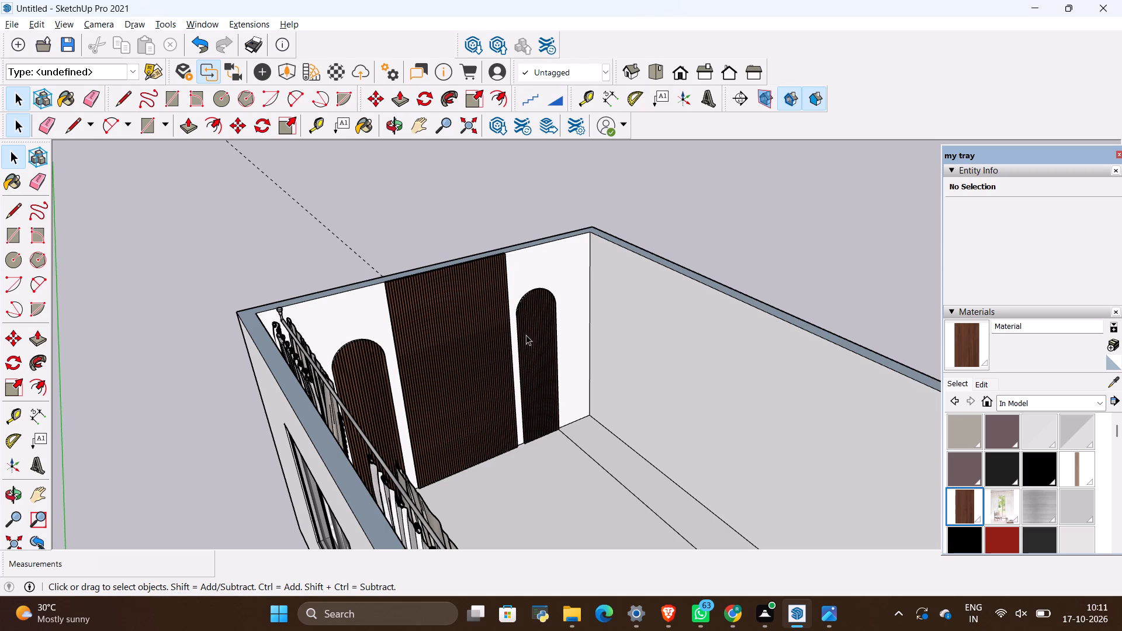
scroll(525, 326, up, 3)
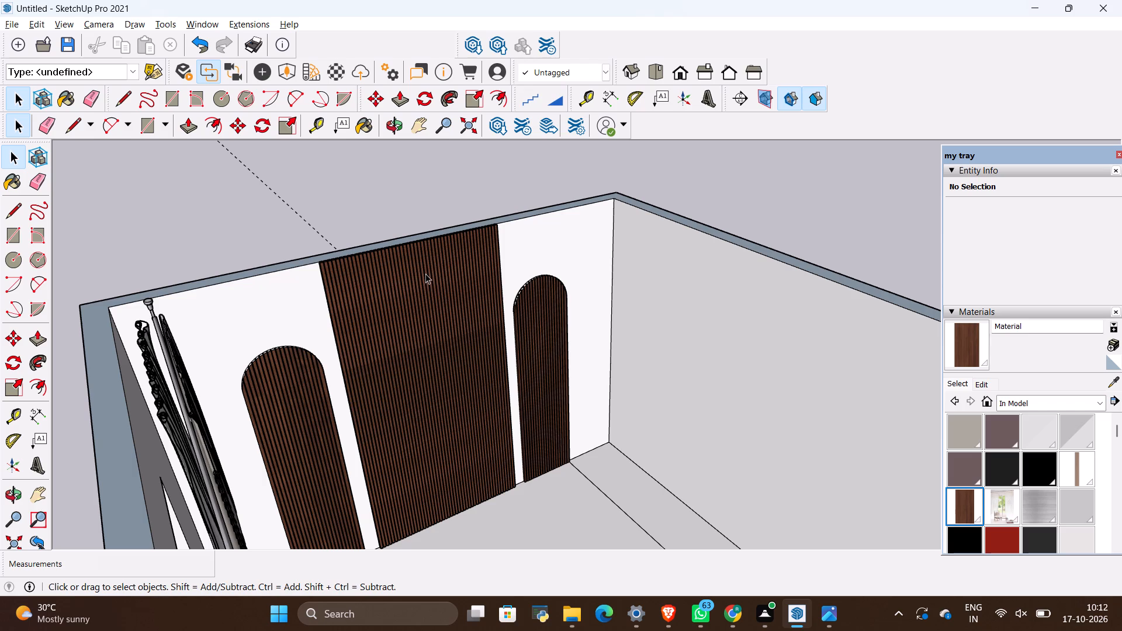
scroll(426, 269, up, 1)
scroll(426, 268, down, 4)
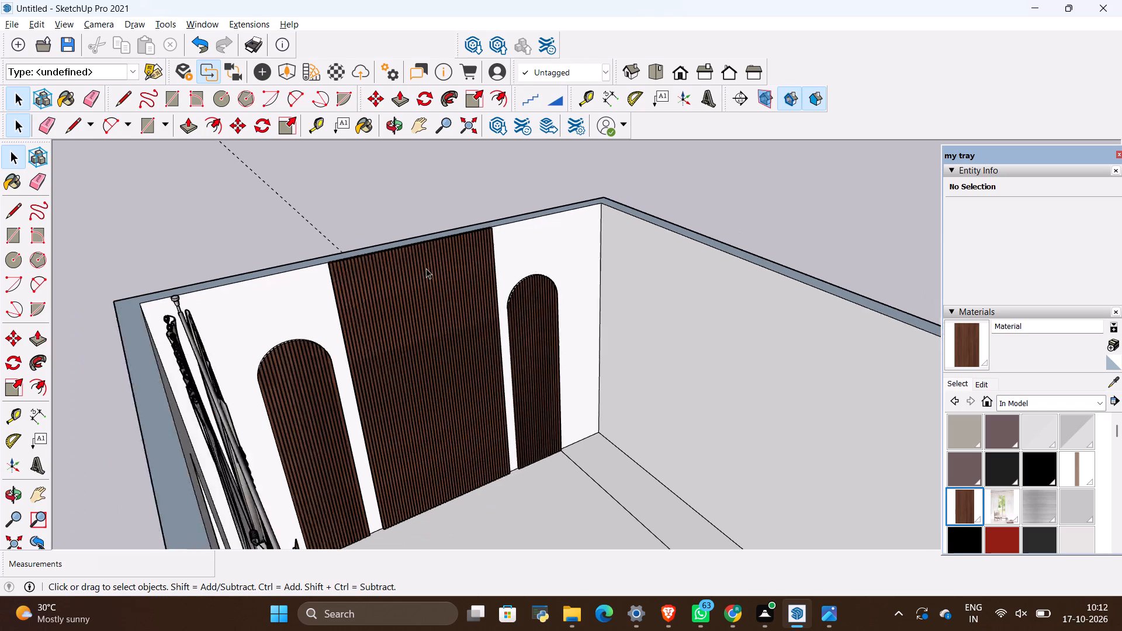
scroll(444, 346, up, 3)
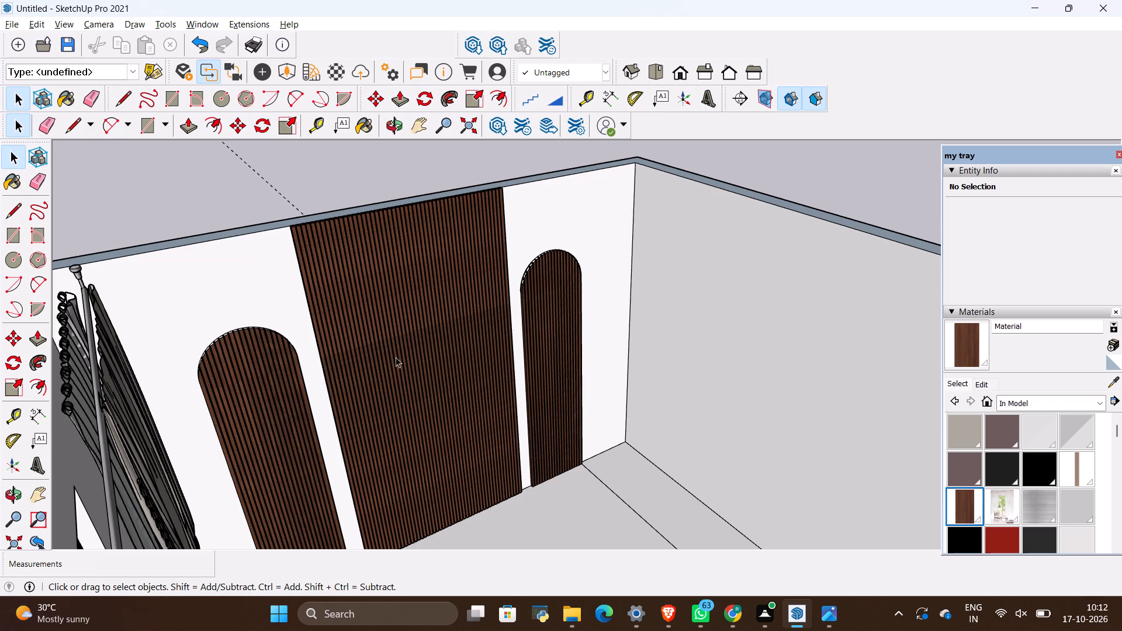
scroll(407, 341, down, 3)
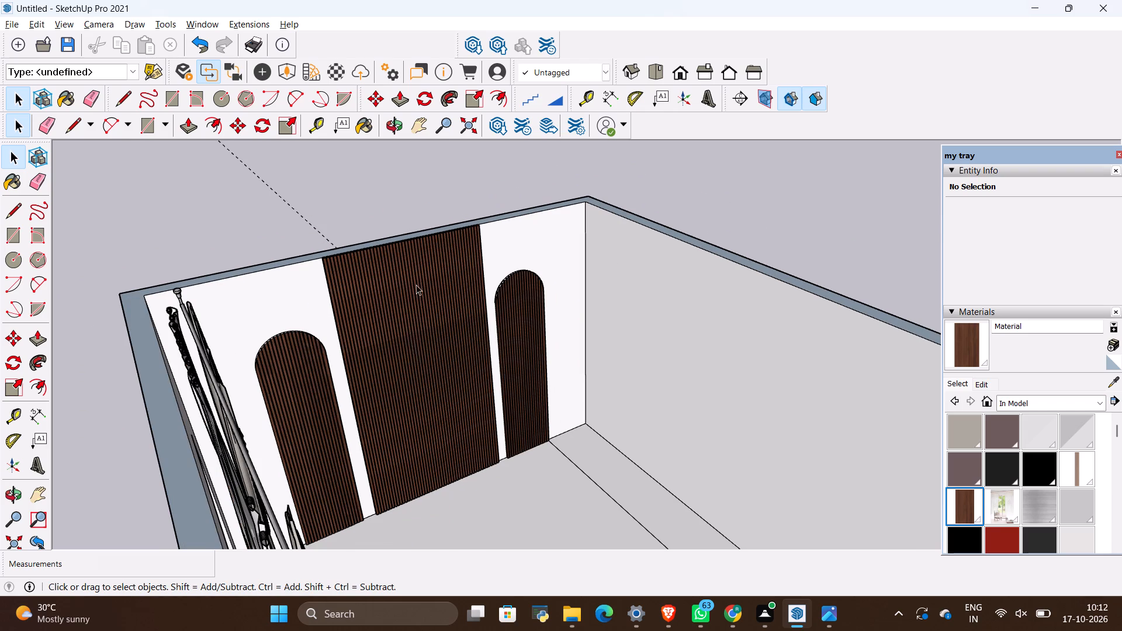
scroll(416, 285, down, 5)
scroll(435, 293, up, 5)
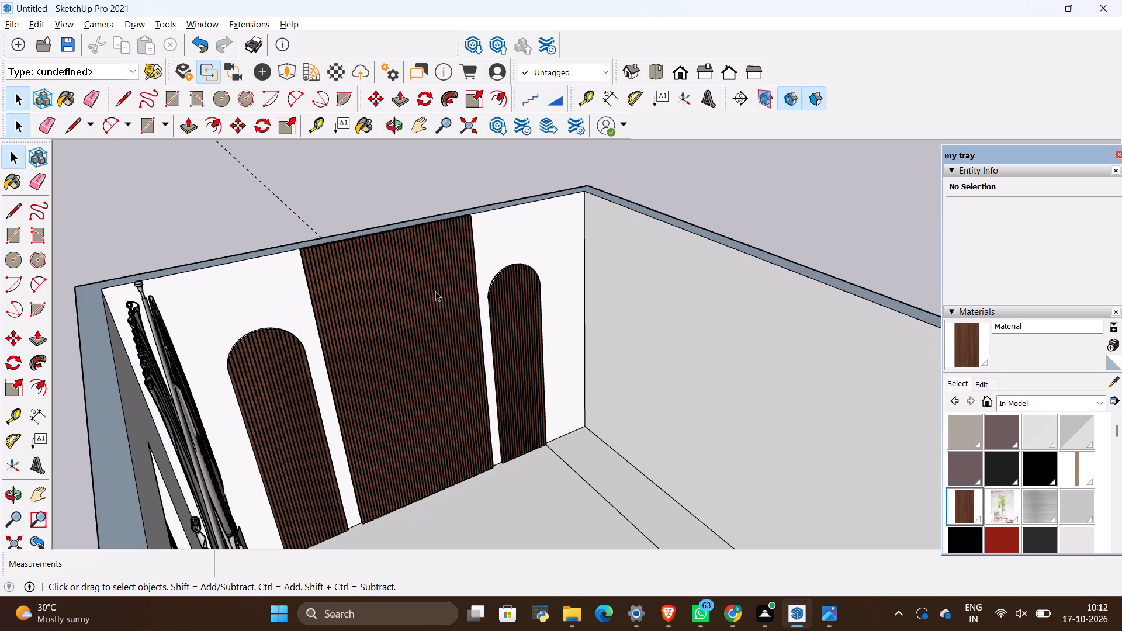
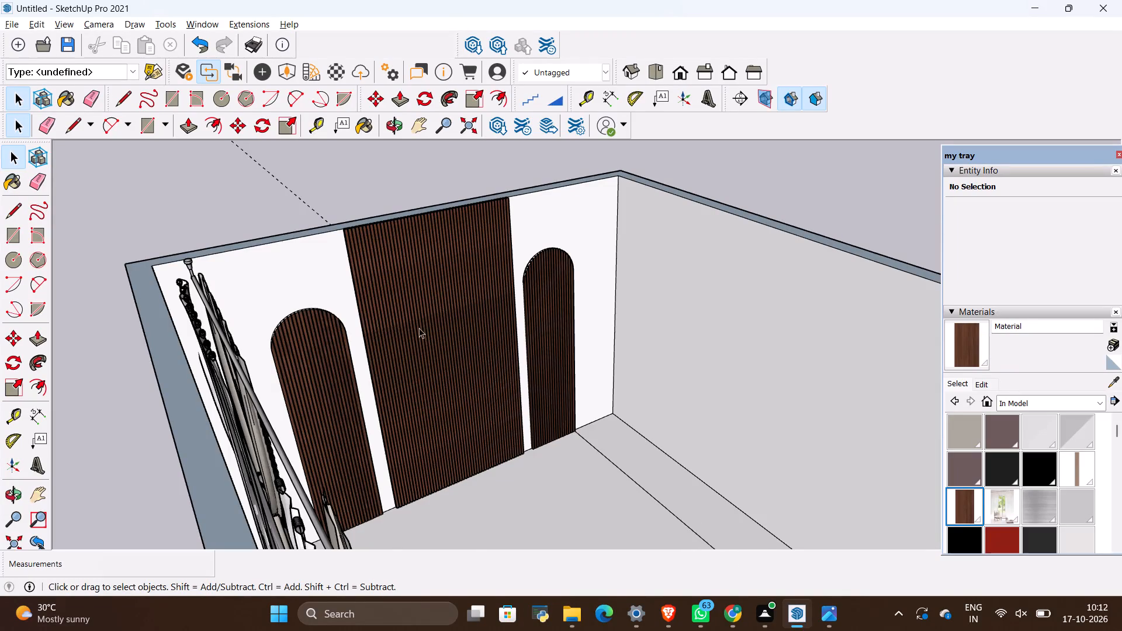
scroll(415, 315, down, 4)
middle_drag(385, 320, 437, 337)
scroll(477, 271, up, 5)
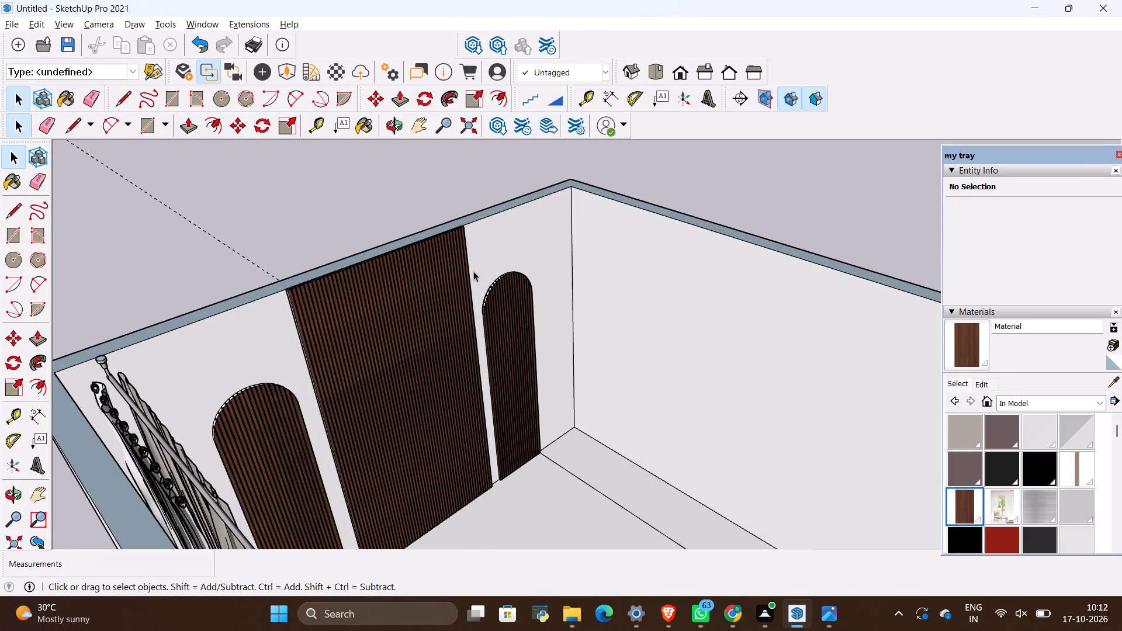
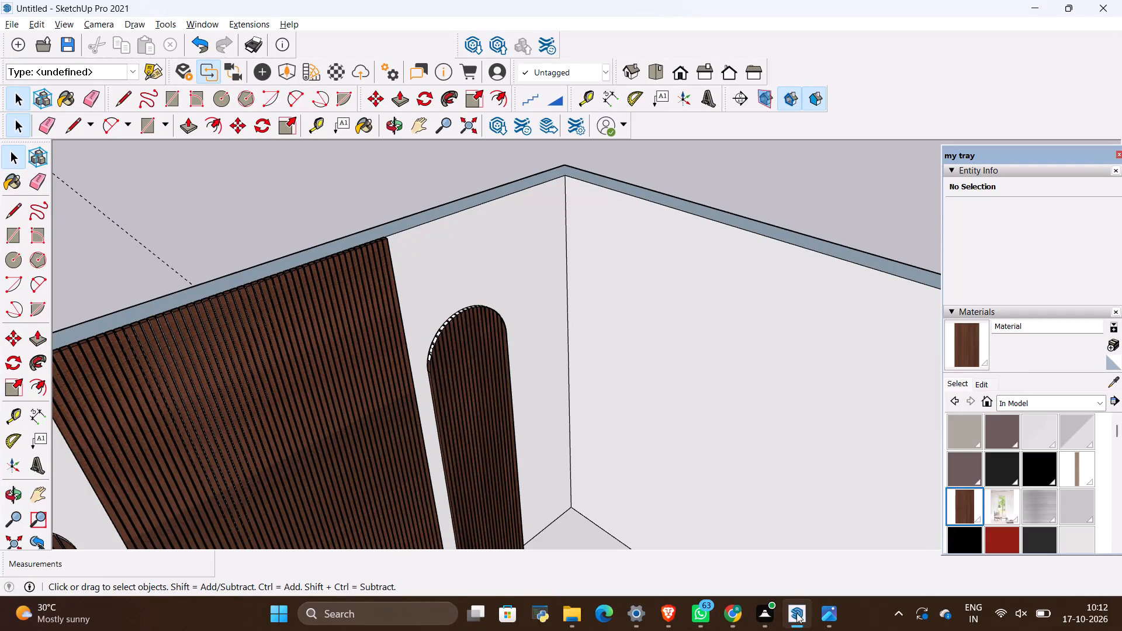
Inspect the bedroom from several angles, checking the slatted feature wall, both arched panels, the curtained window wall and the opposite side wall.
scroll(476, 368, down, 5)
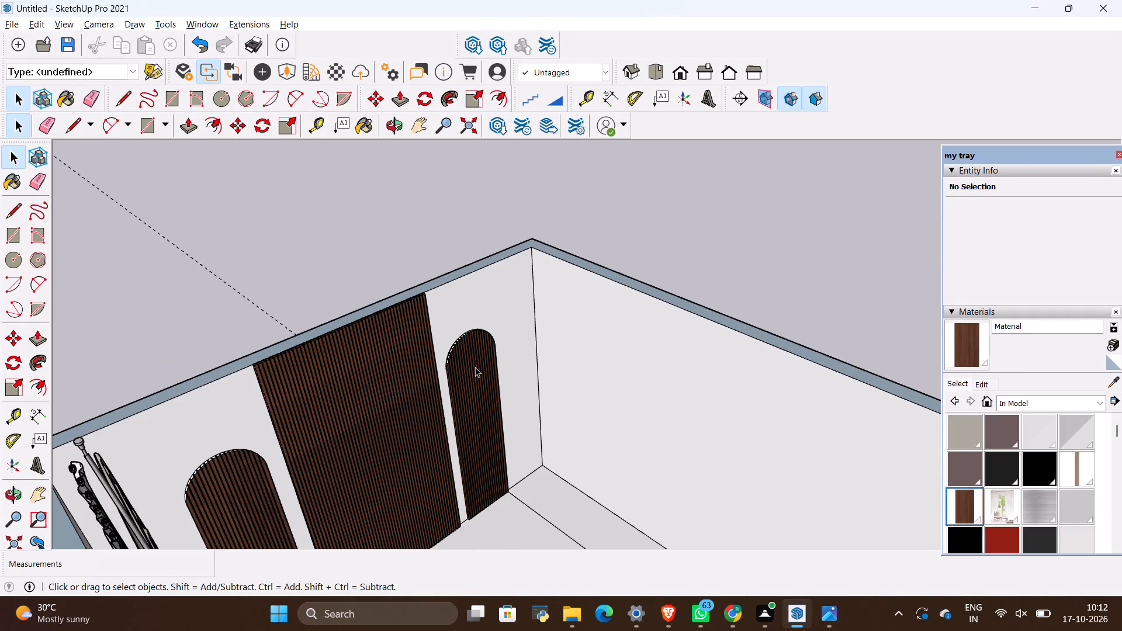
scroll(489, 374, down, 3)
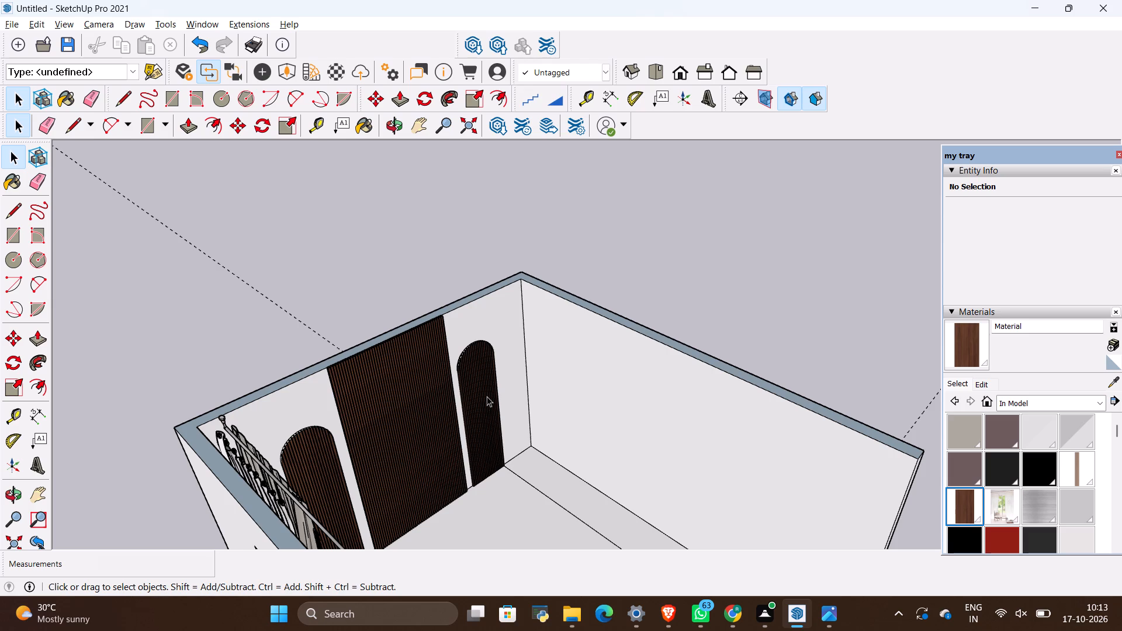
scroll(394, 360, down, 11)
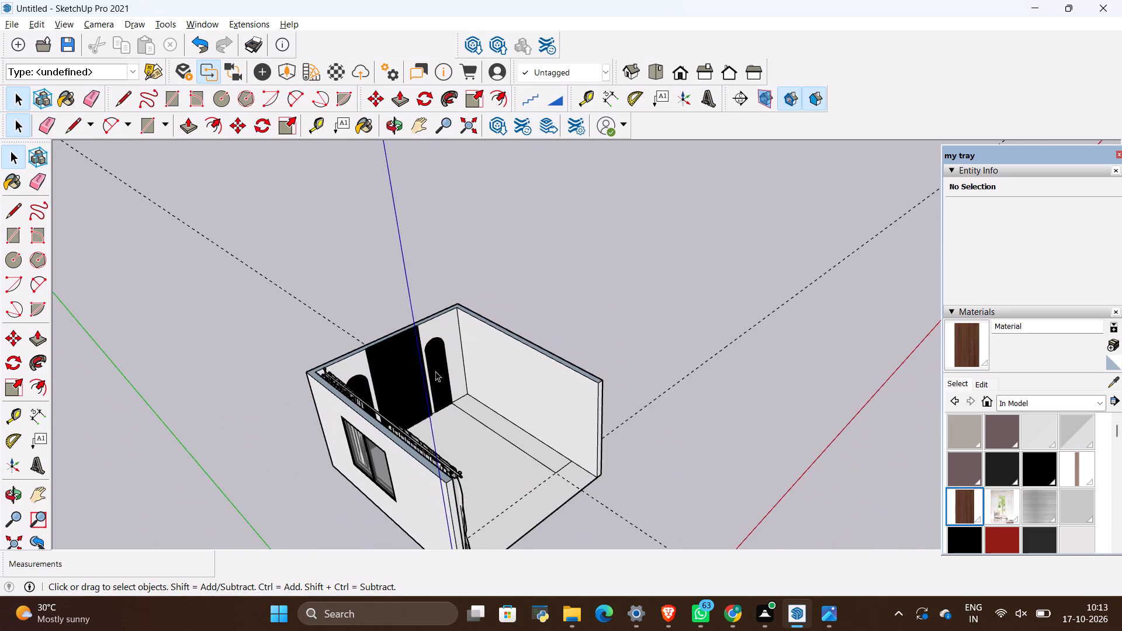
middle_drag(404, 436, 287, 436)
scroll(404, 393, up, 7)
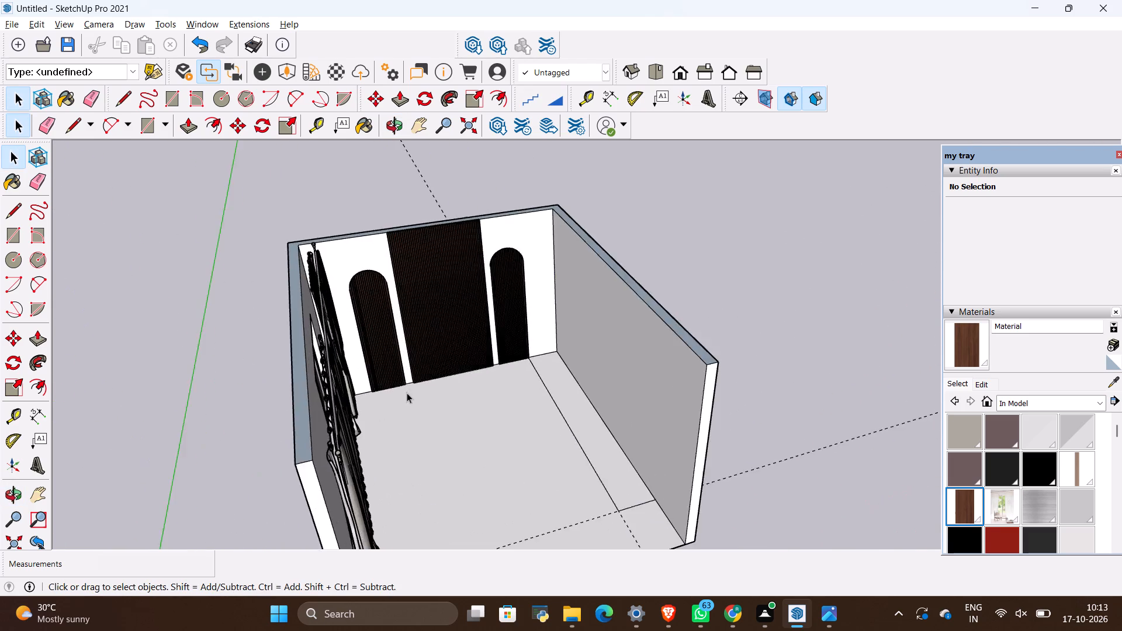
scroll(407, 393, up, 3)
scroll(404, 395, down, 5)
middle_drag(407, 424, 229, 402)
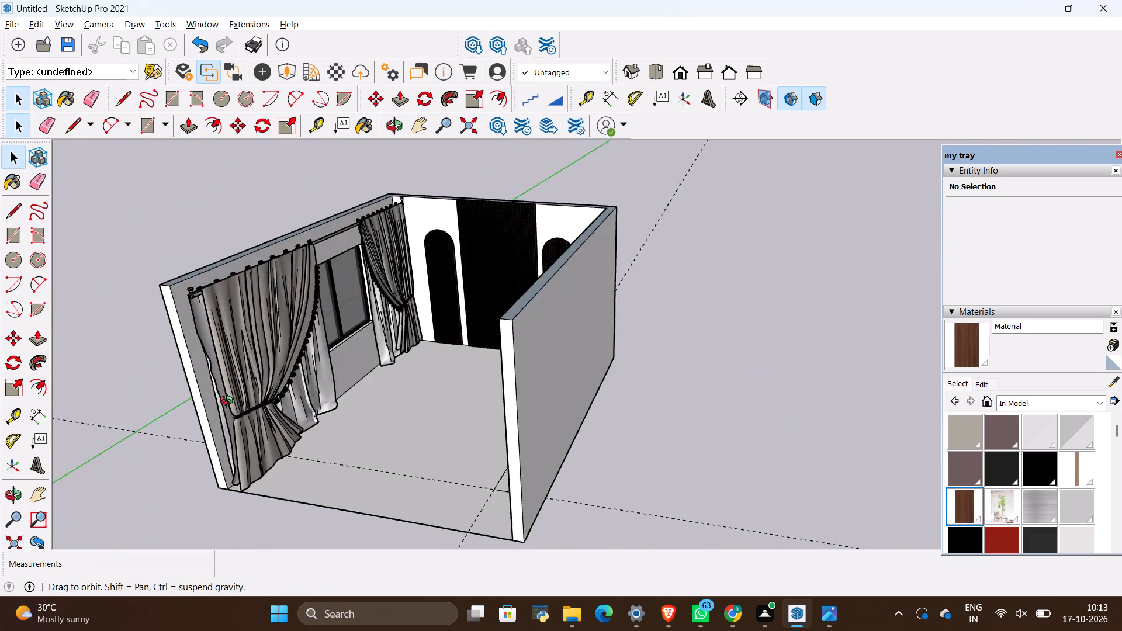
middle_drag(229, 402, 190, 486)
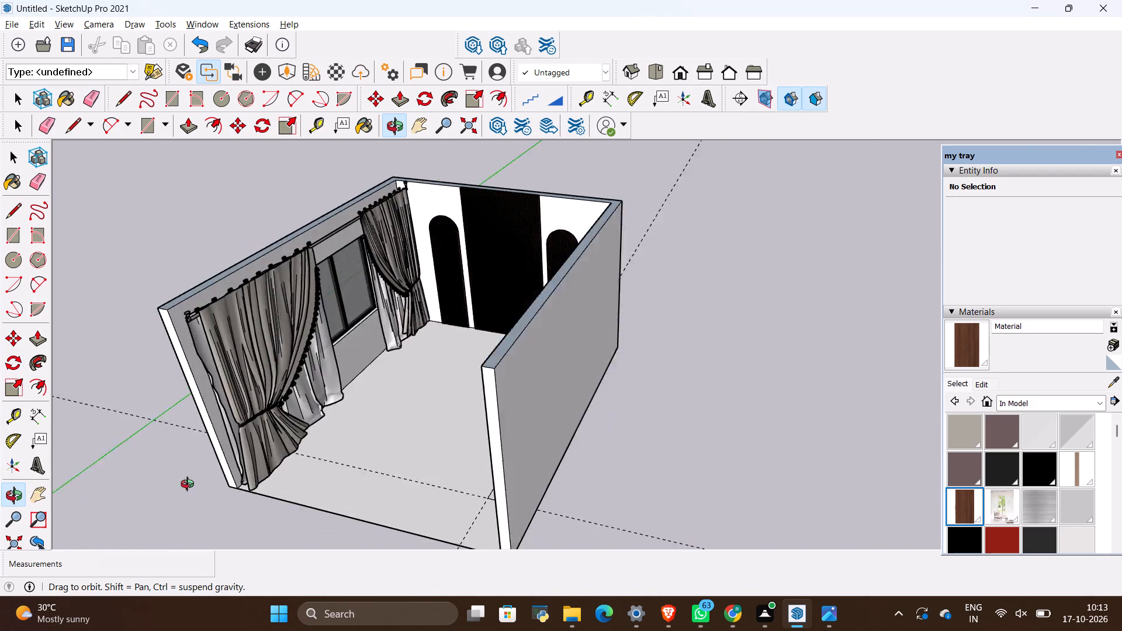
middle_drag(190, 486, 335, 459)
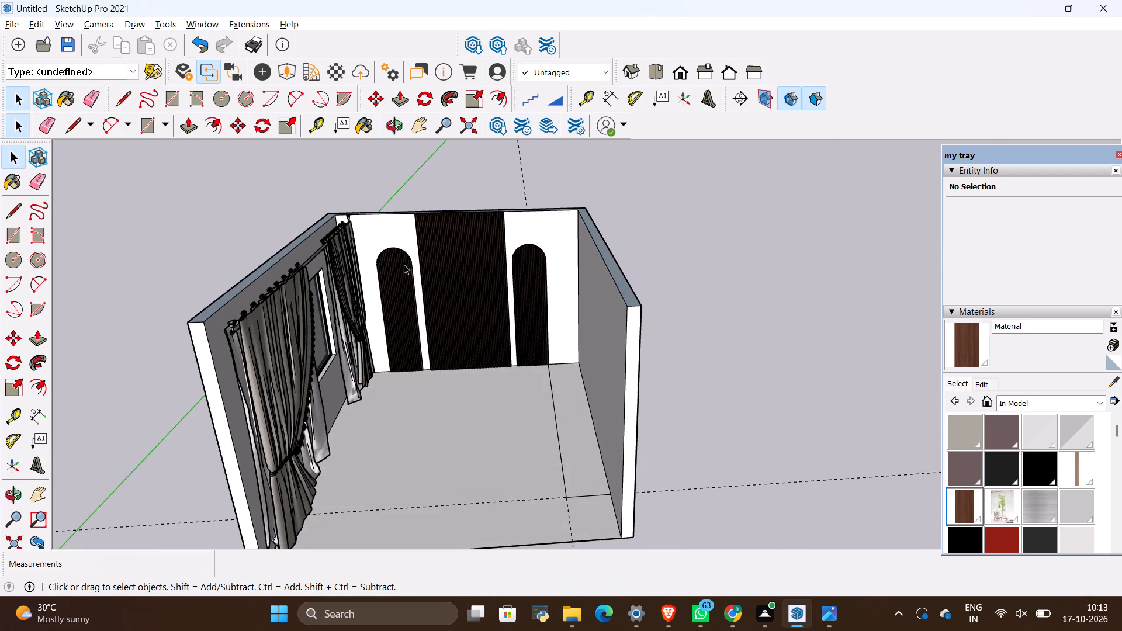
scroll(406, 261, up, 7)
scroll(415, 247, down, 5)
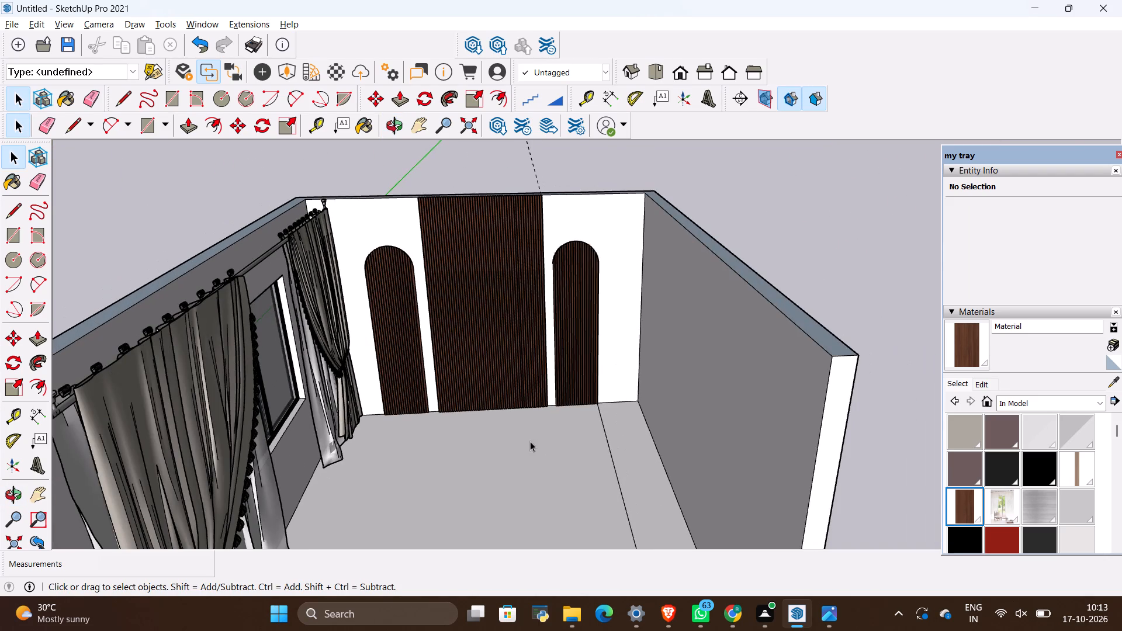
middle_drag(531, 442, 545, 441)
scroll(513, 353, up, 4)
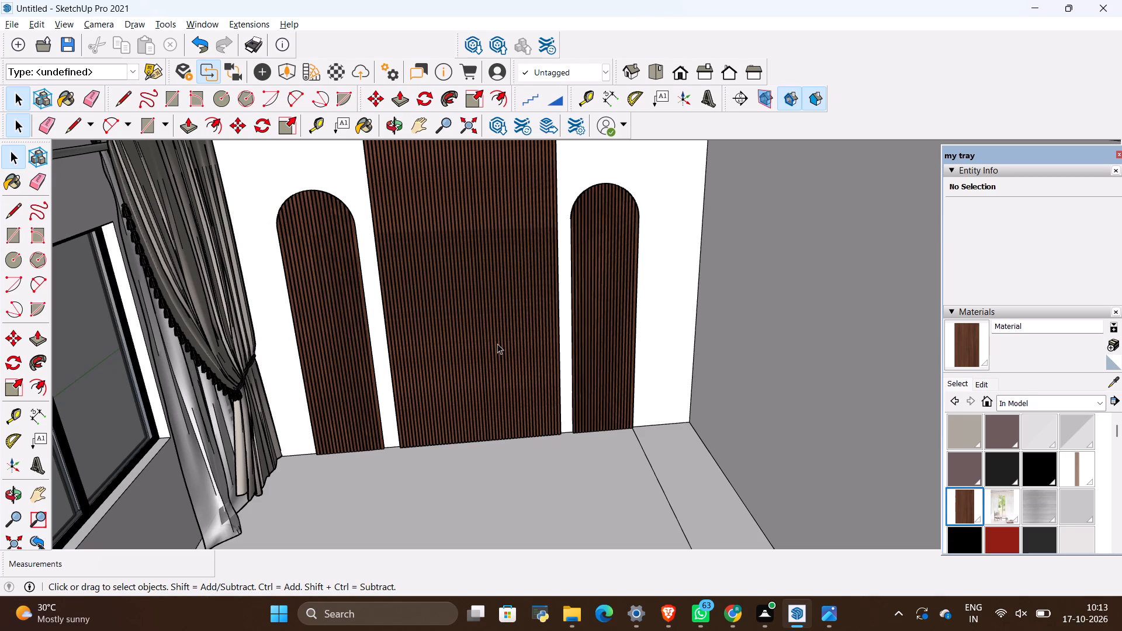
scroll(497, 342, down, 11)
scroll(514, 444, up, 1)
middle_drag(514, 446, 508, 442)
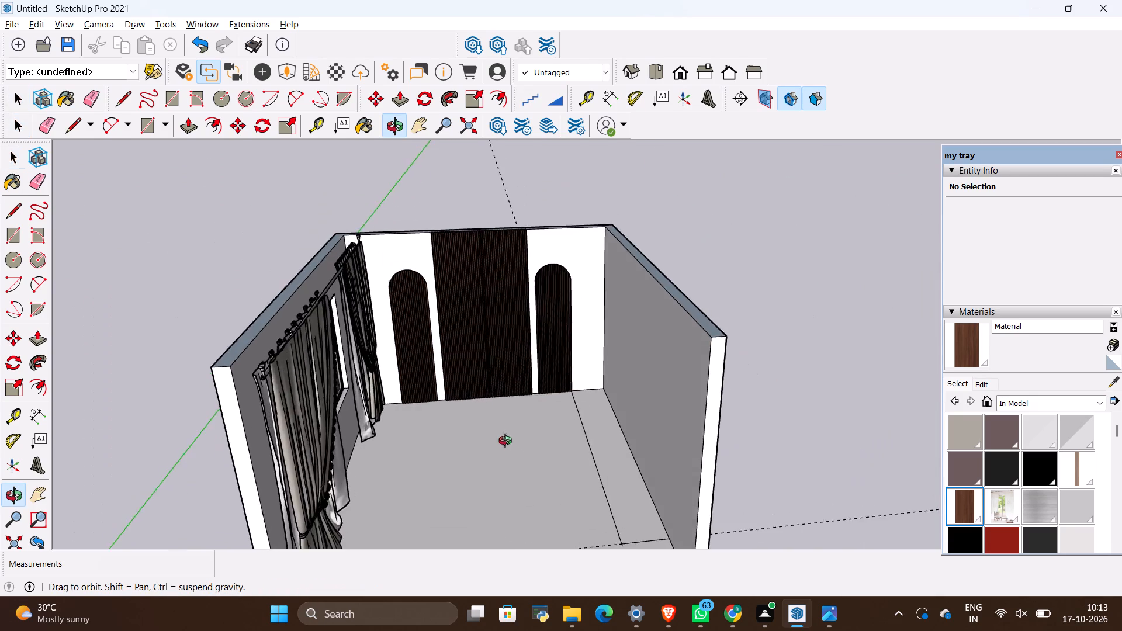
middle_drag(508, 442, 481, 417)
scroll(378, 275, up, 9)
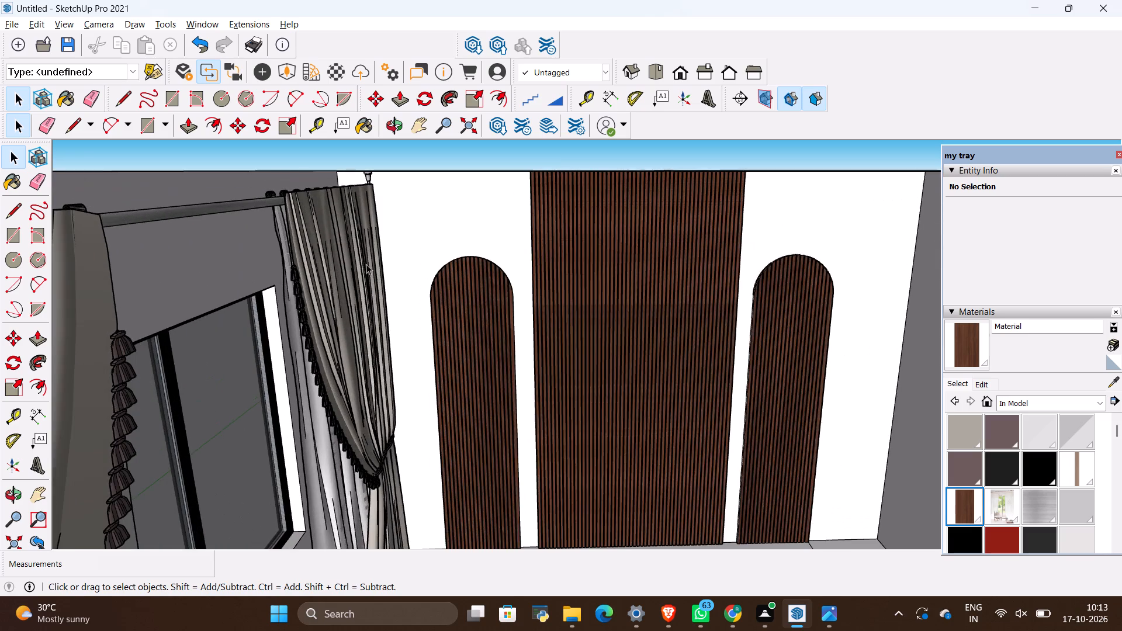
scroll(345, 265, down, 6)
middle_drag(527, 276, 479, 356)
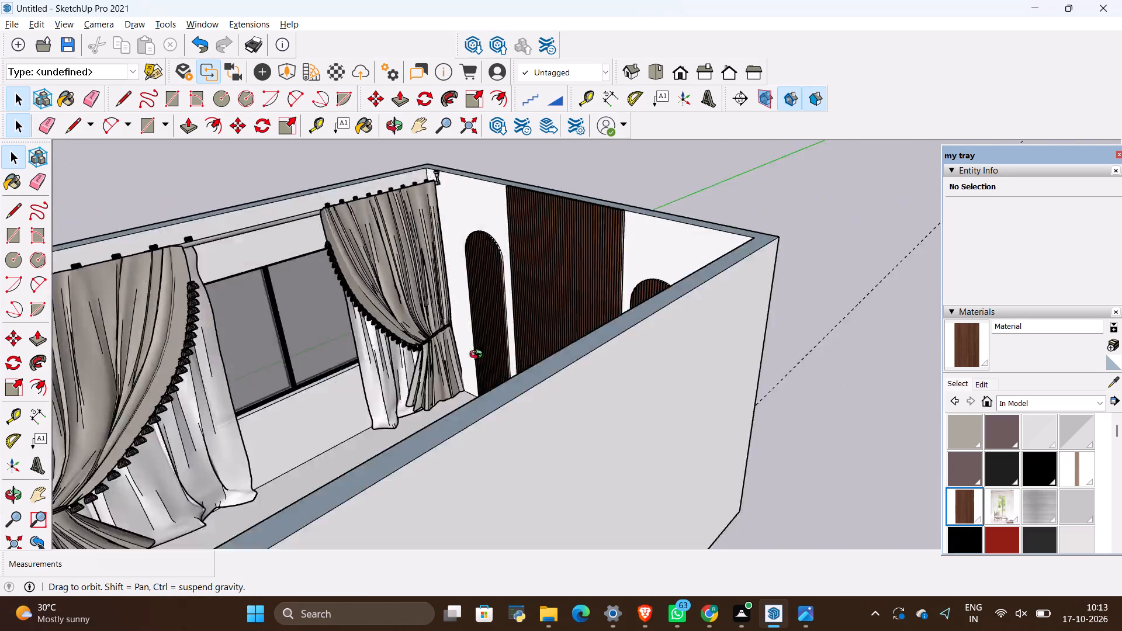
middle_drag(479, 356, 622, 372)
middle_drag(626, 364, 653, 360)
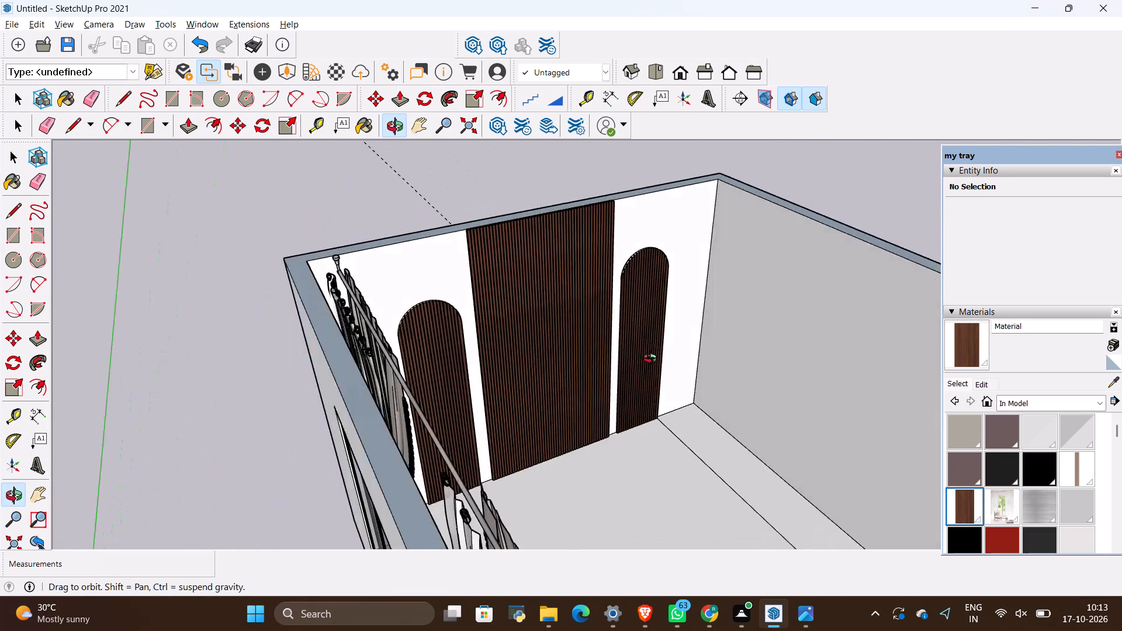
middle_drag(653, 360, 653, 359)
scroll(496, 252, down, 4)
scroll(622, 377, up, 4)
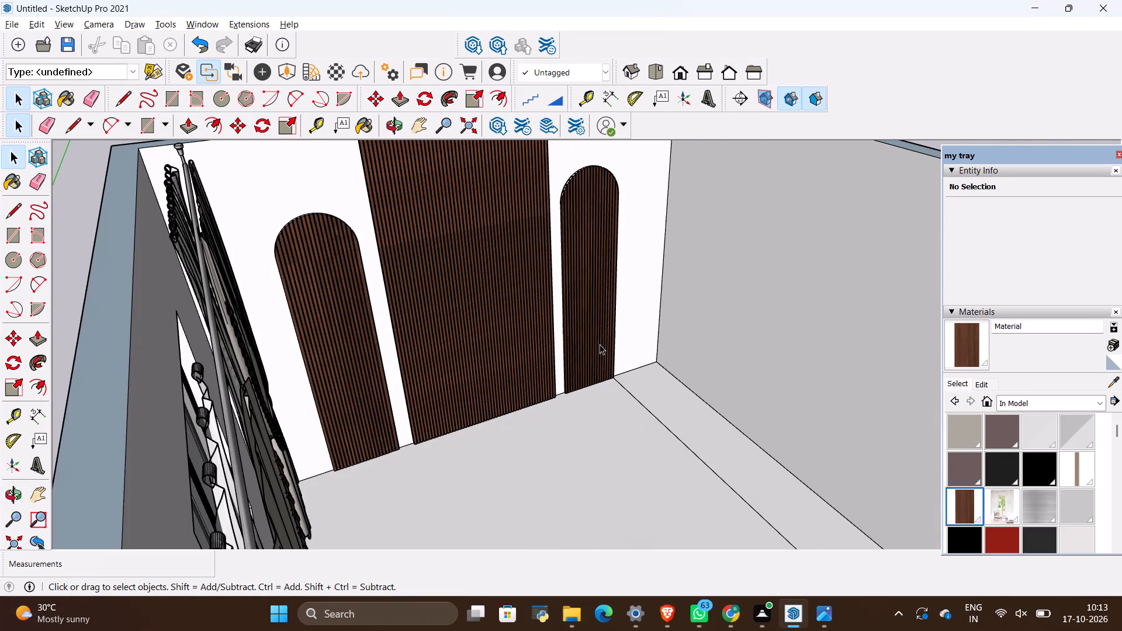
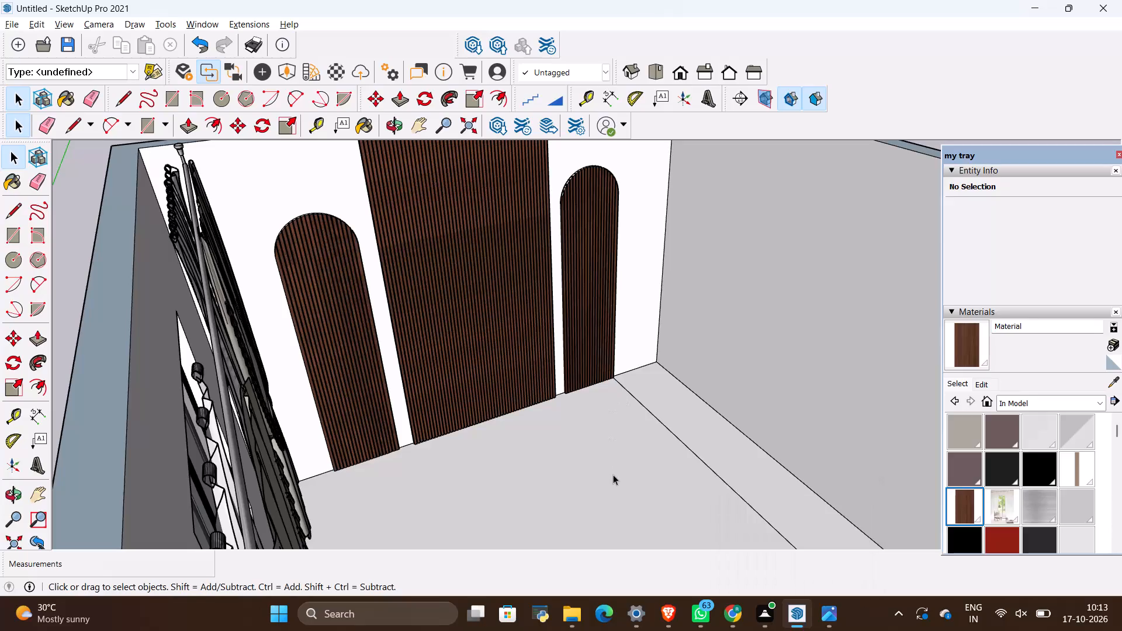
Examine the slatted feature wall and both arched panels up close and from further back, including their floor and wall-top edges.
scroll(613, 474, down, 4)
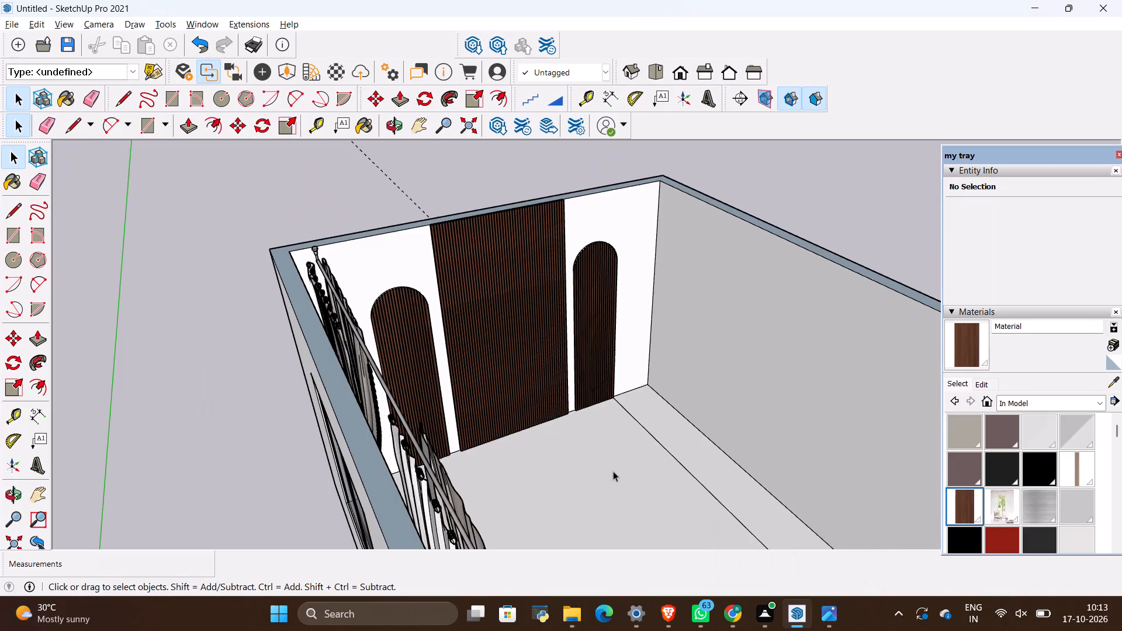
middle_drag(615, 481, 573, 425)
scroll(612, 486, up, 3)
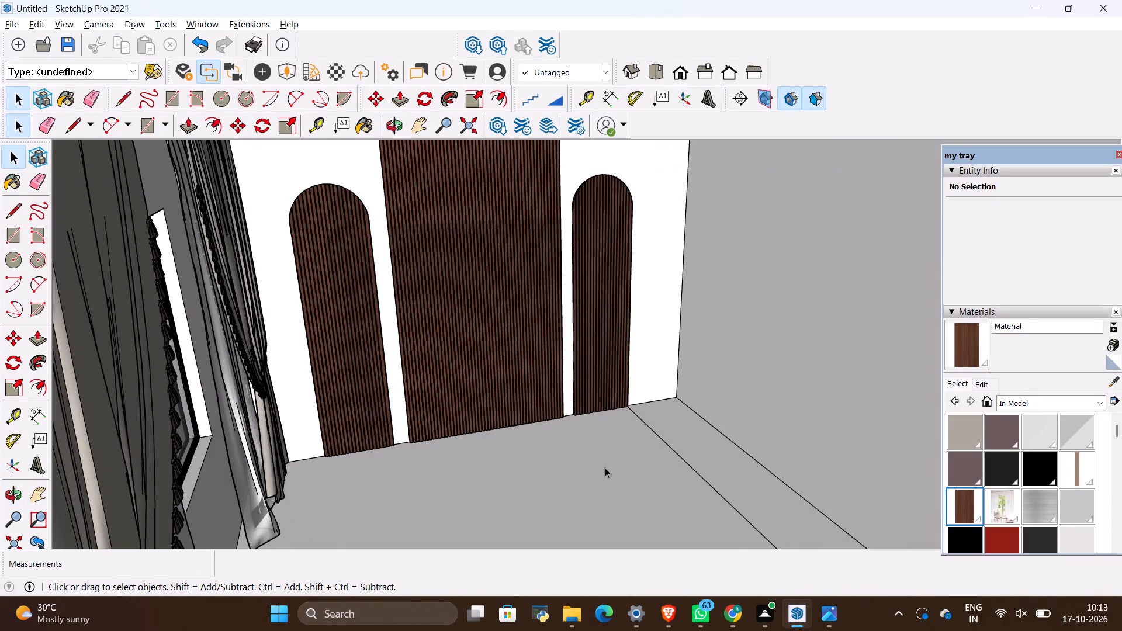
middle_drag(601, 466, 584, 418)
scroll(592, 438, down, 5)
scroll(577, 299, up, 4)
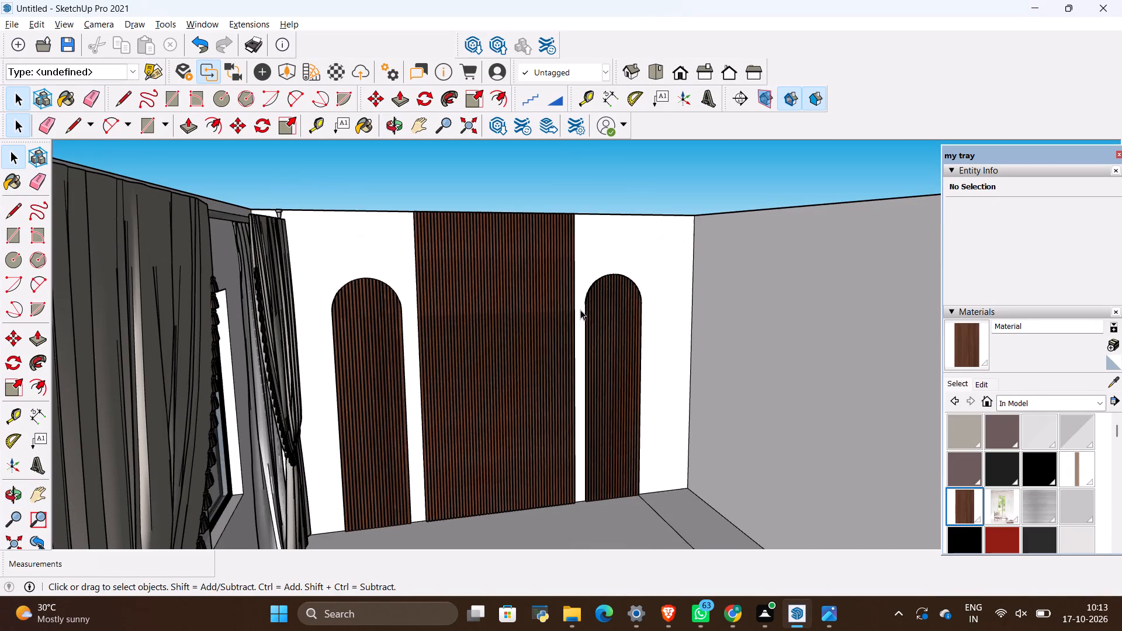
scroll(539, 504, up, 5)
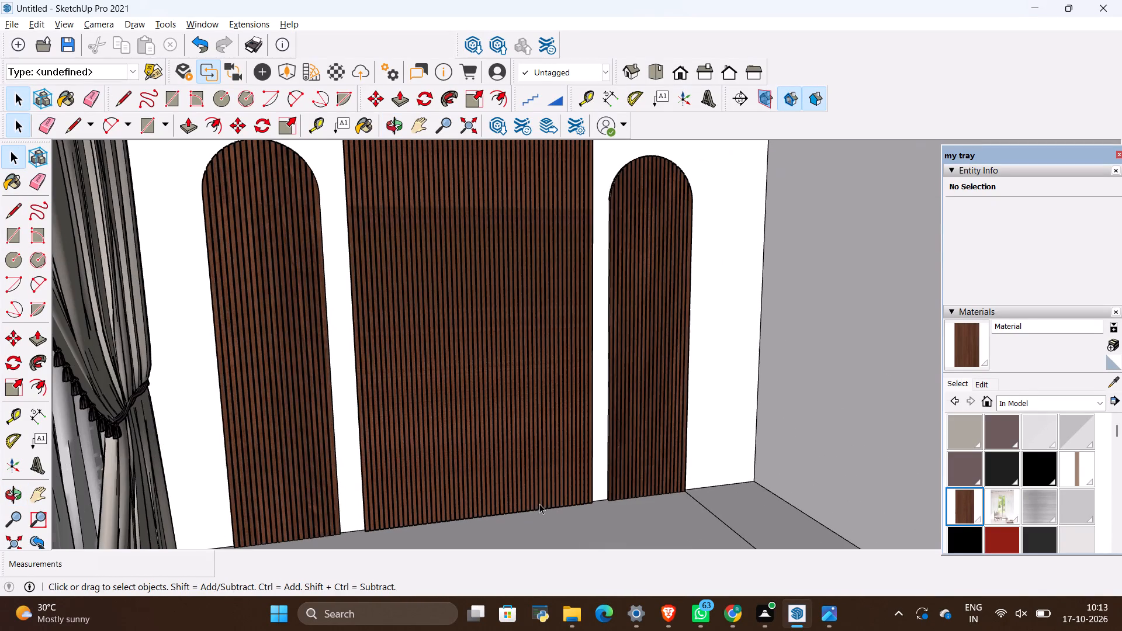
scroll(521, 370, down, 5)
middle_drag(525, 332, 523, 380)
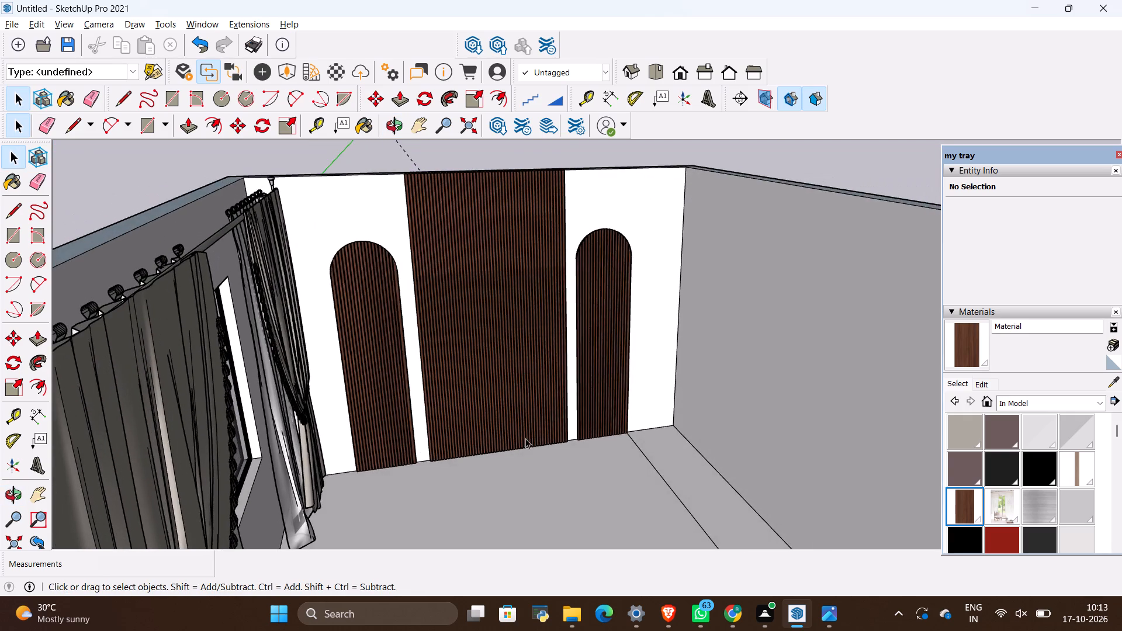
scroll(535, 458, up, 3)
middle_drag(531, 461, 531, 415)
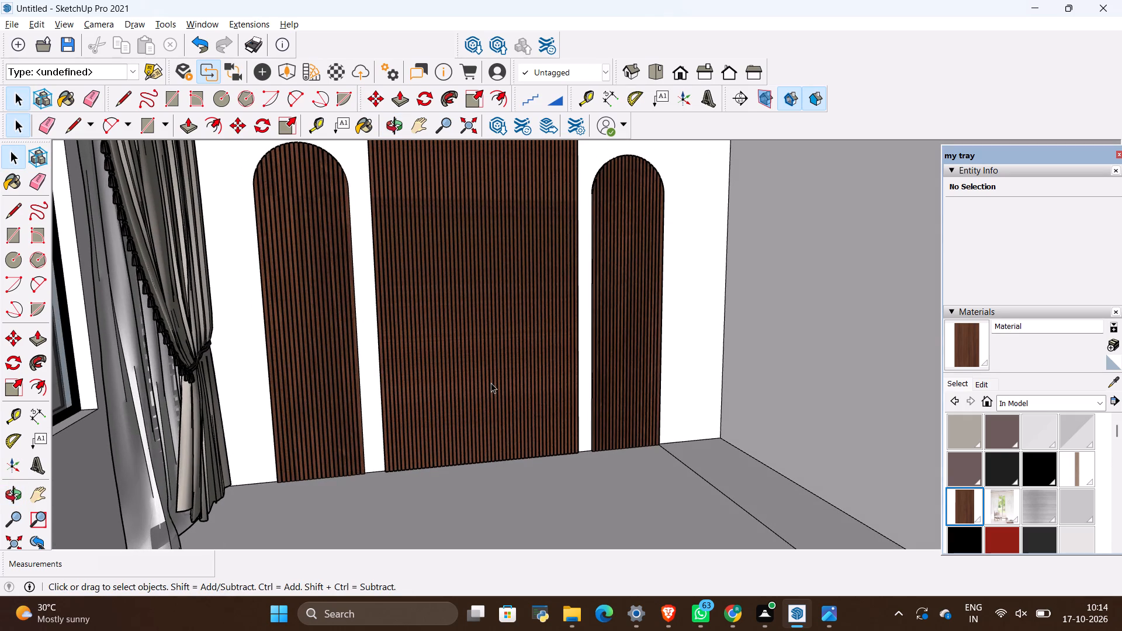
scroll(447, 352, down, 3)
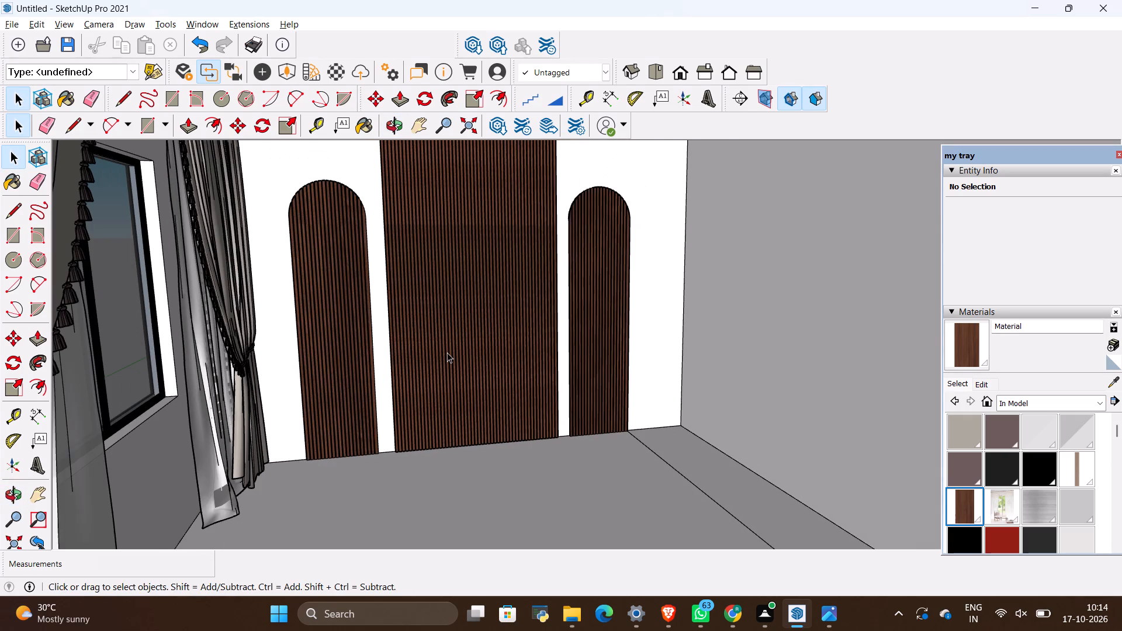
scroll(534, 349, down, 3)
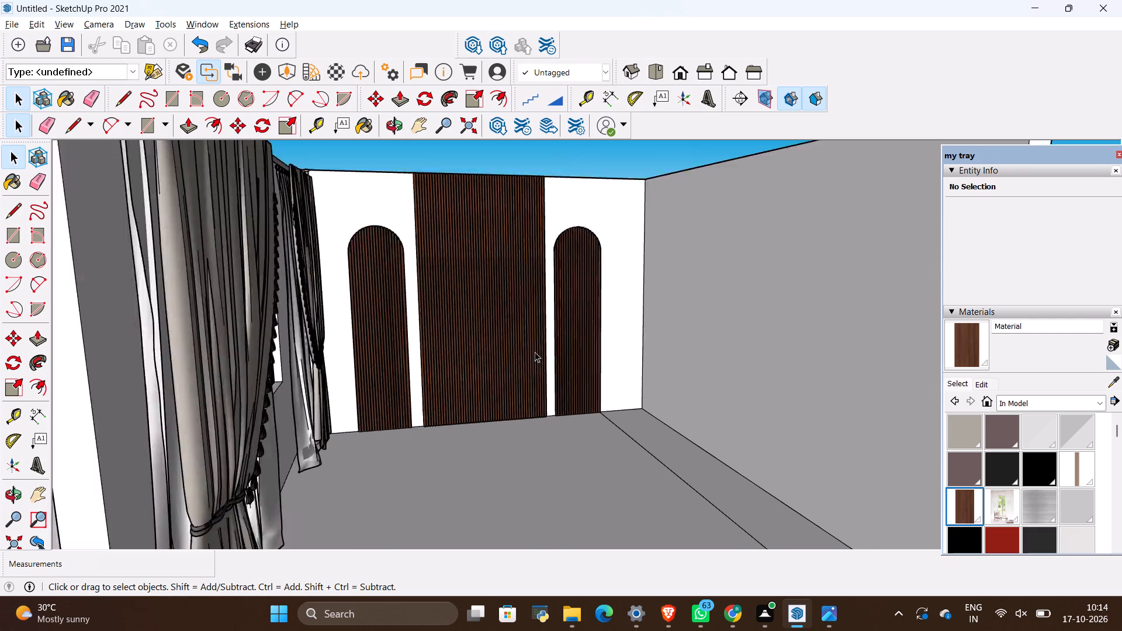
scroll(535, 352, down, 2)
scroll(526, 231, up, 3)
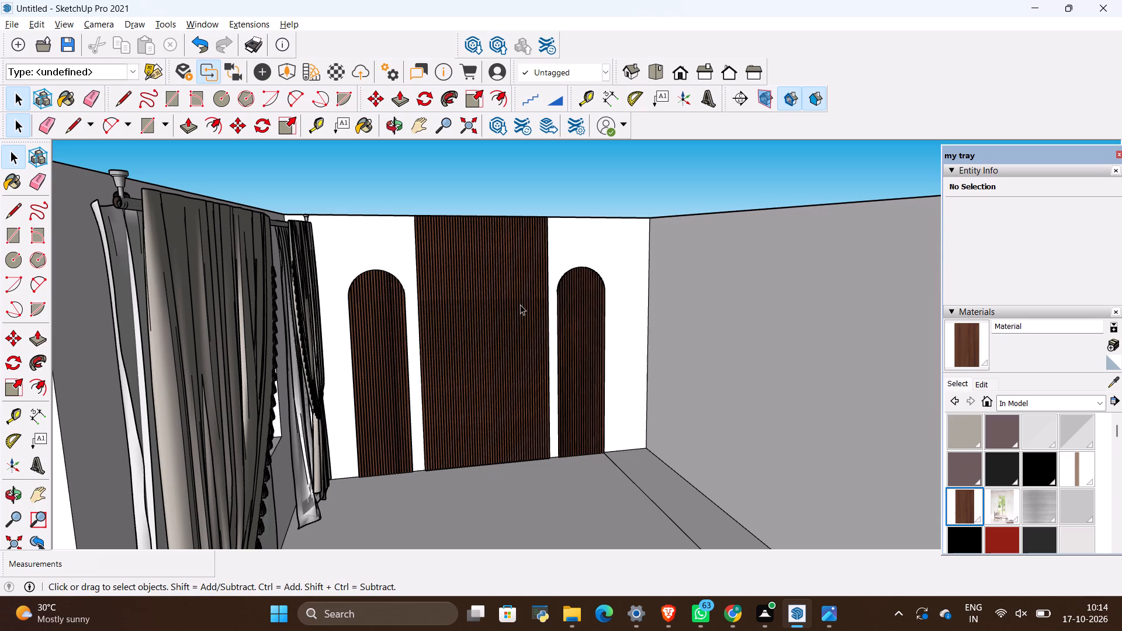
scroll(493, 285, up, 4)
scroll(487, 357, down, 5)
scroll(547, 480, up, 3)
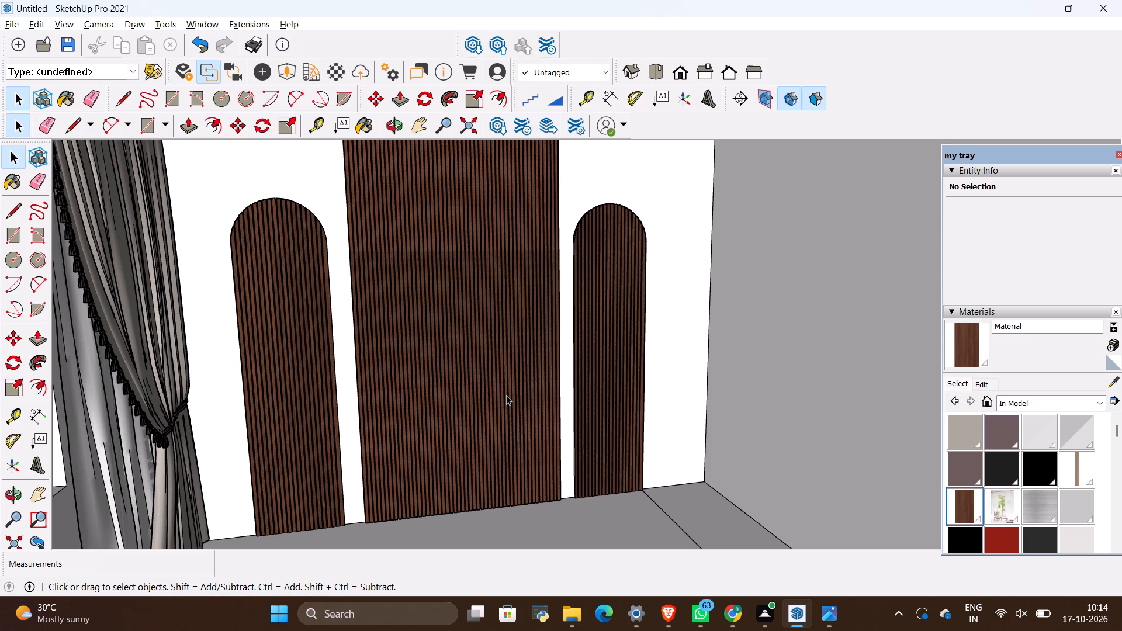
scroll(511, 400, down, 4)
scroll(498, 187, up, 3)
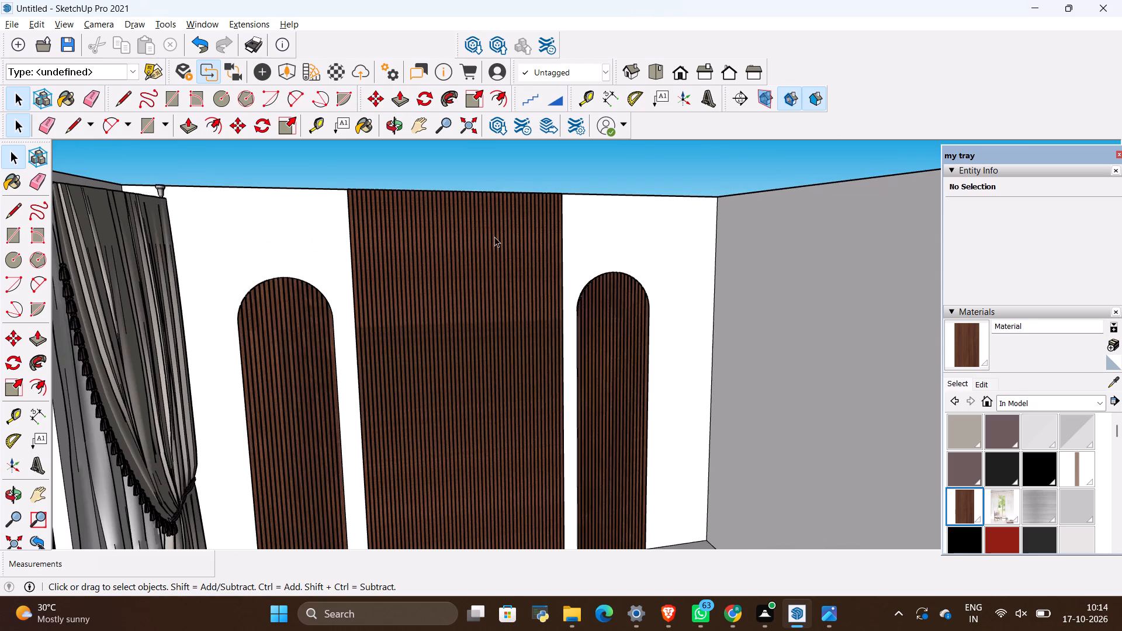
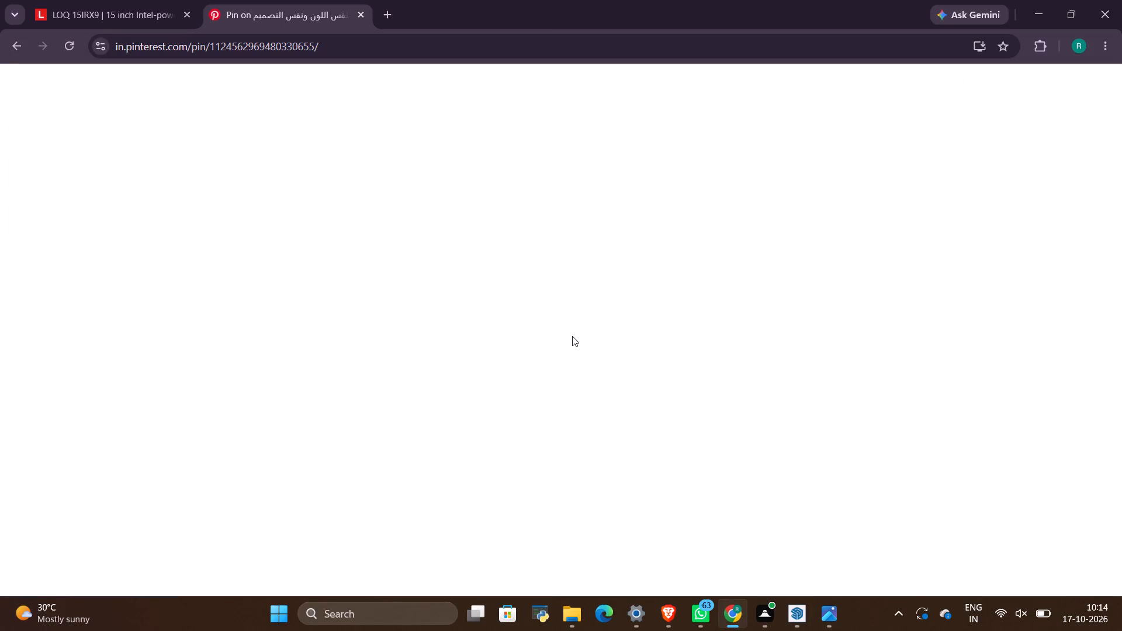
Compare the bedroom reference image with the modelled feature wall, arched panels and adjoining side wall.
click(728, 617)
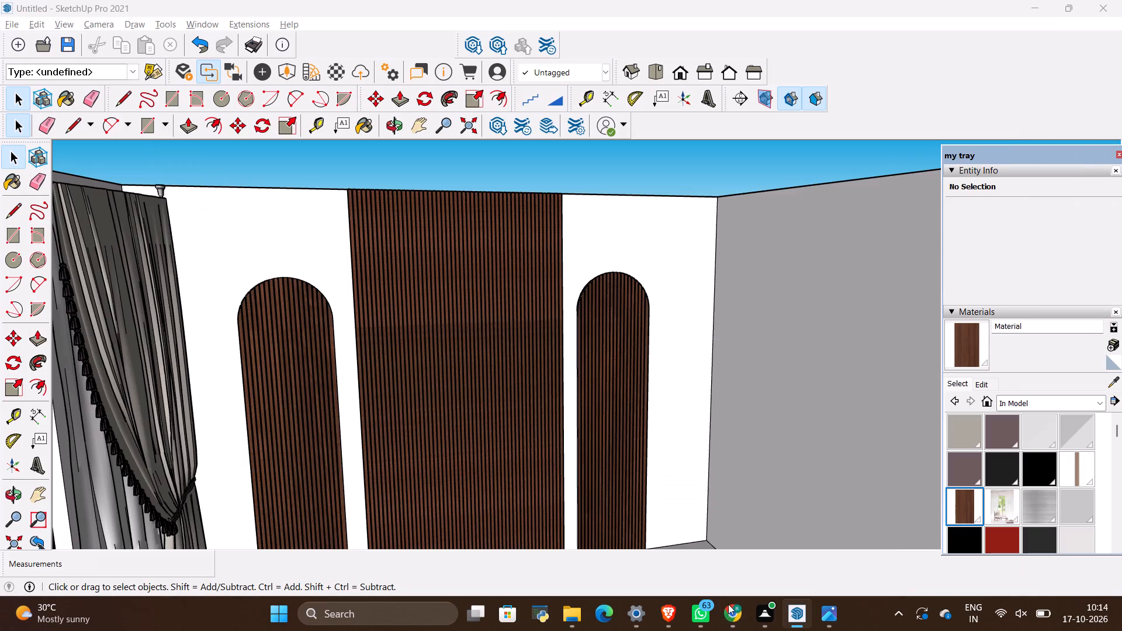
scroll(614, 299, down, 5)
scroll(577, 390, up, 6)
key(alt+Tab)
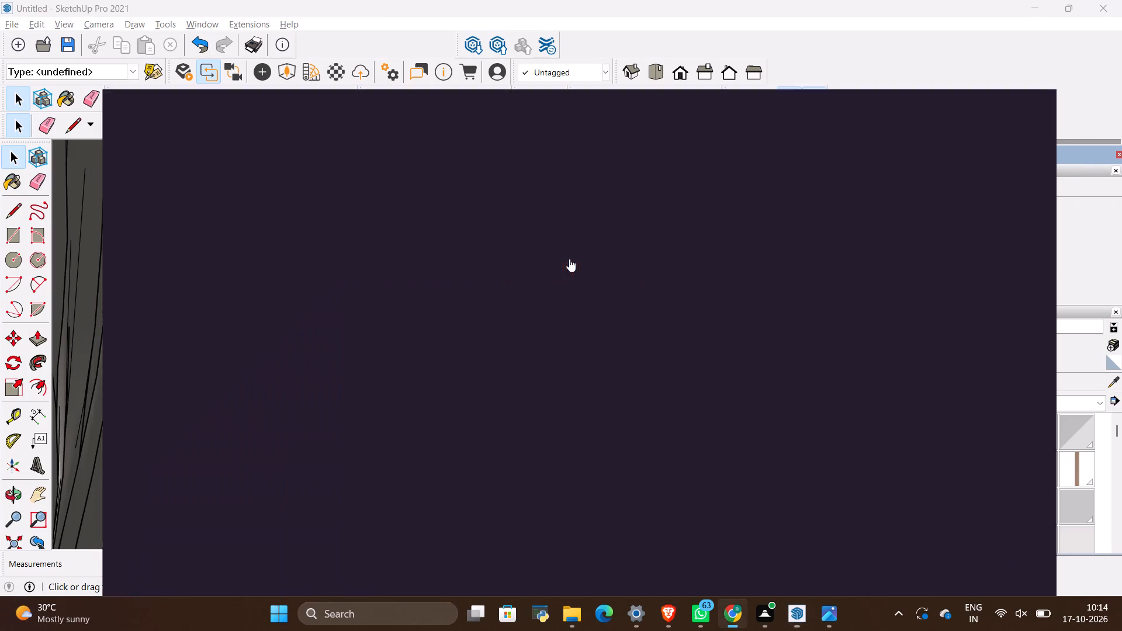
key(alt+Tab)
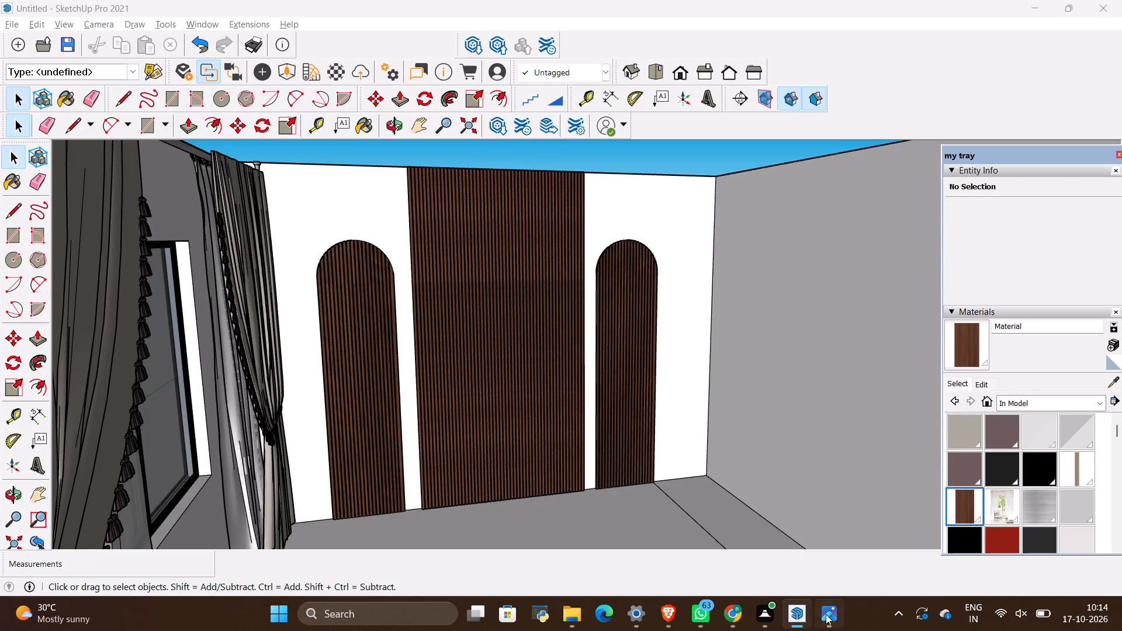
click(826, 615)
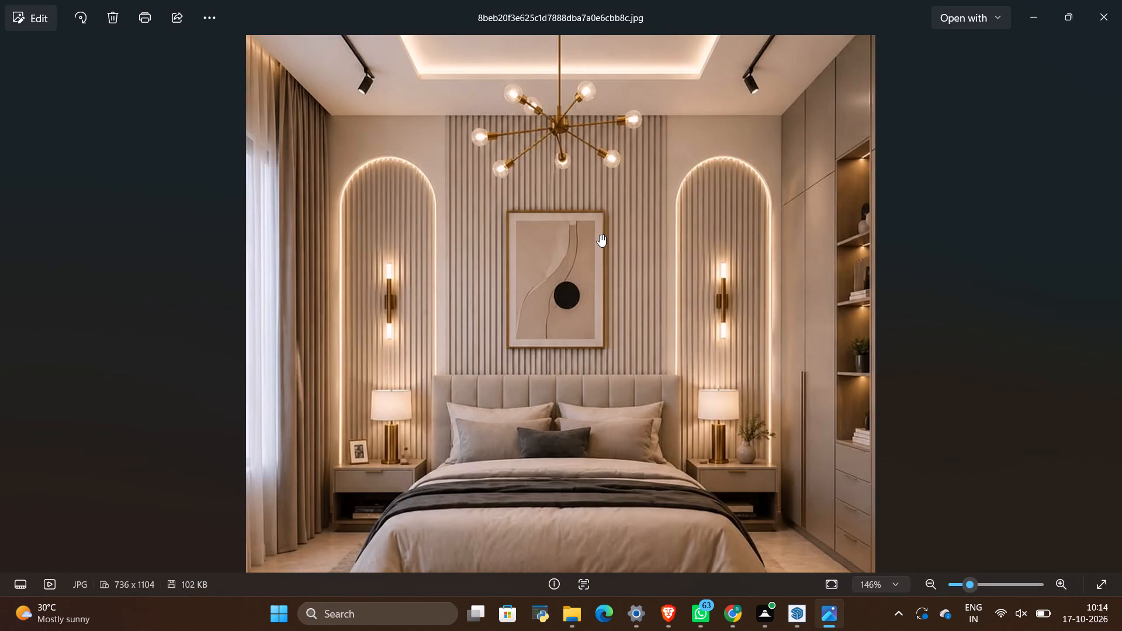
key(alt+Tab)
scroll(565, 252, down, 5)
scroll(653, 336, up, 4)
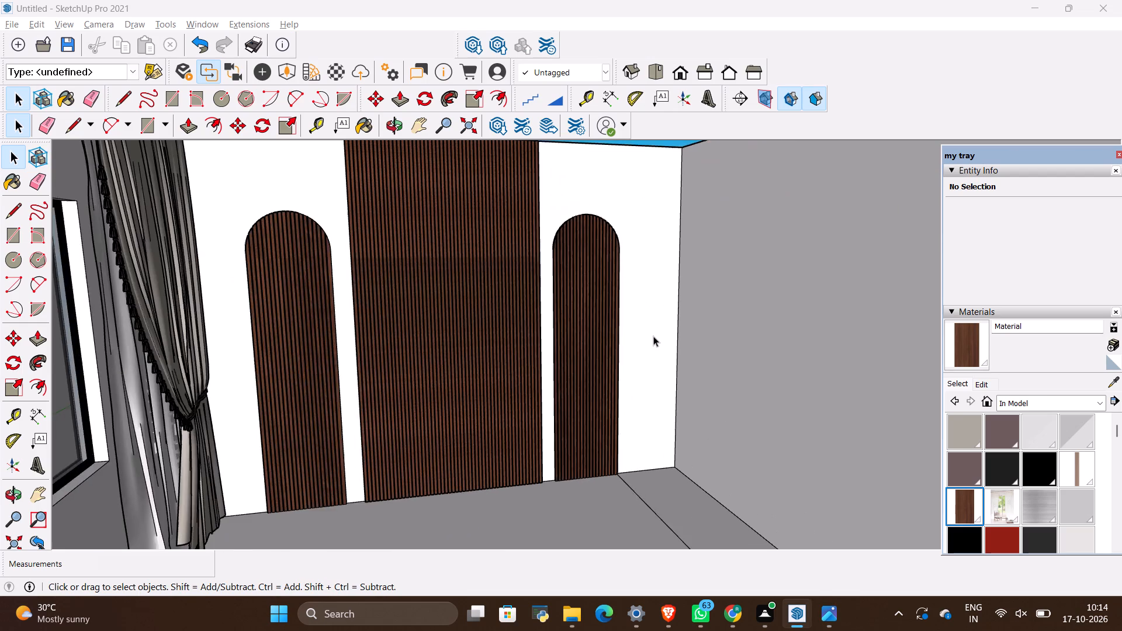
scroll(657, 321, up, 1)
middle_drag(657, 321, 614, 478)
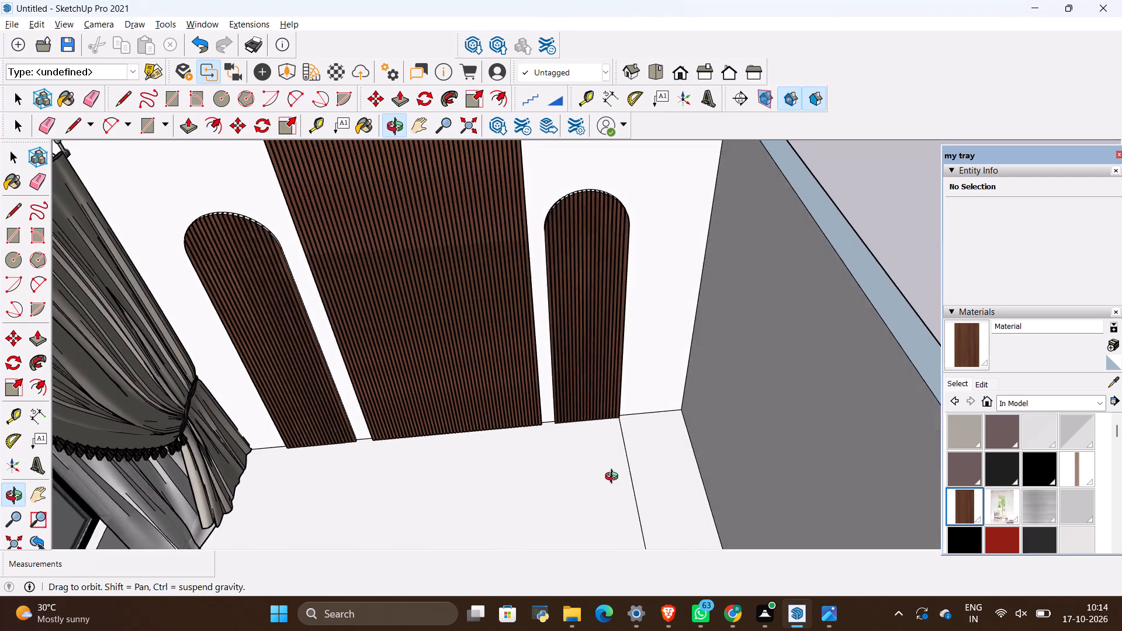
middle_drag(614, 478, 543, 420)
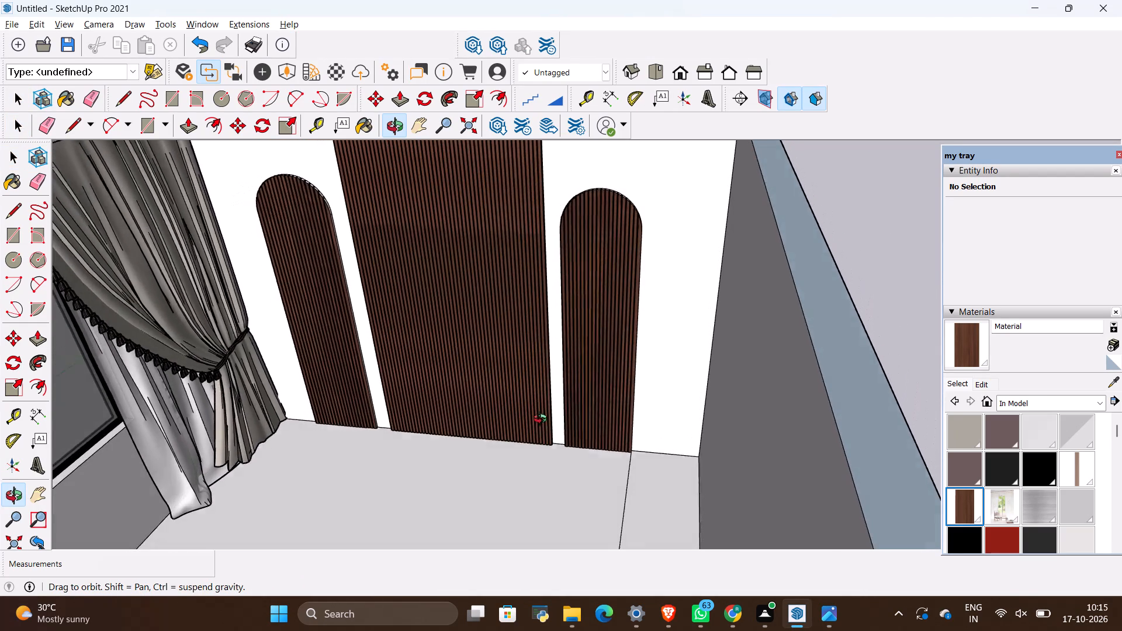
middle_drag(543, 420, 609, 244)
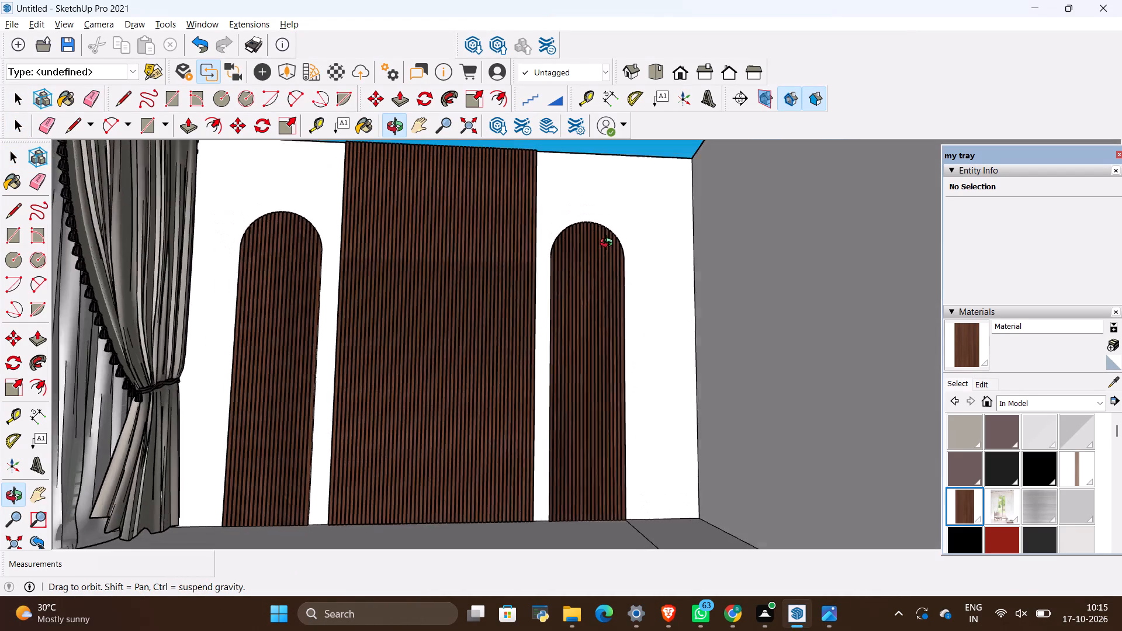
middle_drag(609, 244, 621, 264)
scroll(687, 183, up, 1)
scroll(686, 238, down, 5)
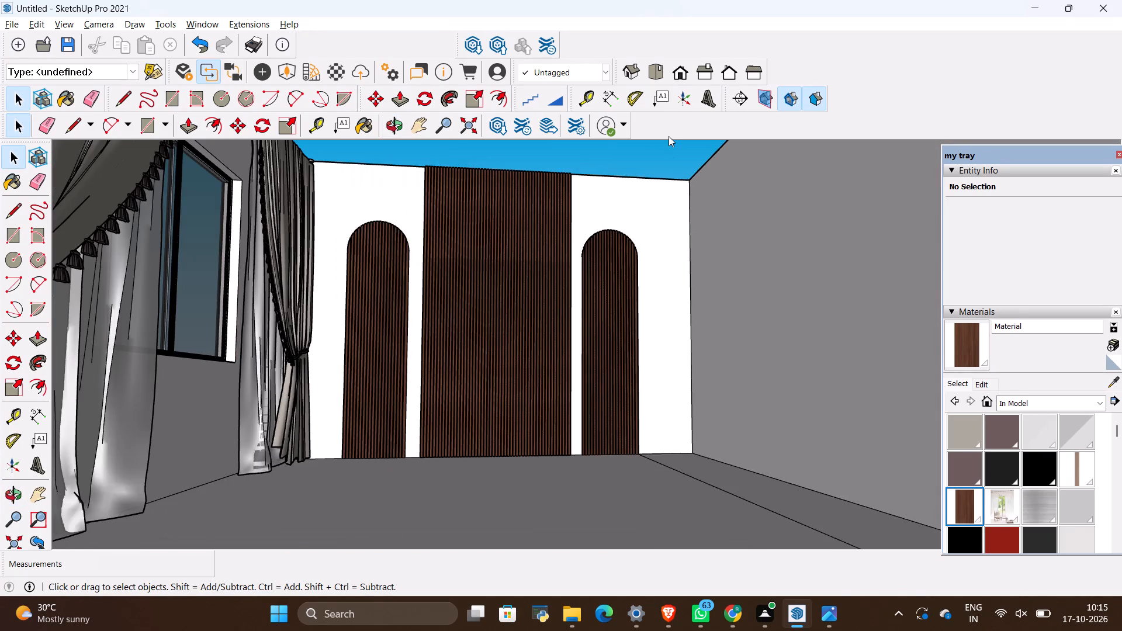
Place a vertical guide on the feature wall 2' from its corner with the side wall.
scroll(669, 136, up, 4)
middle_drag(677, 177, 674, 278)
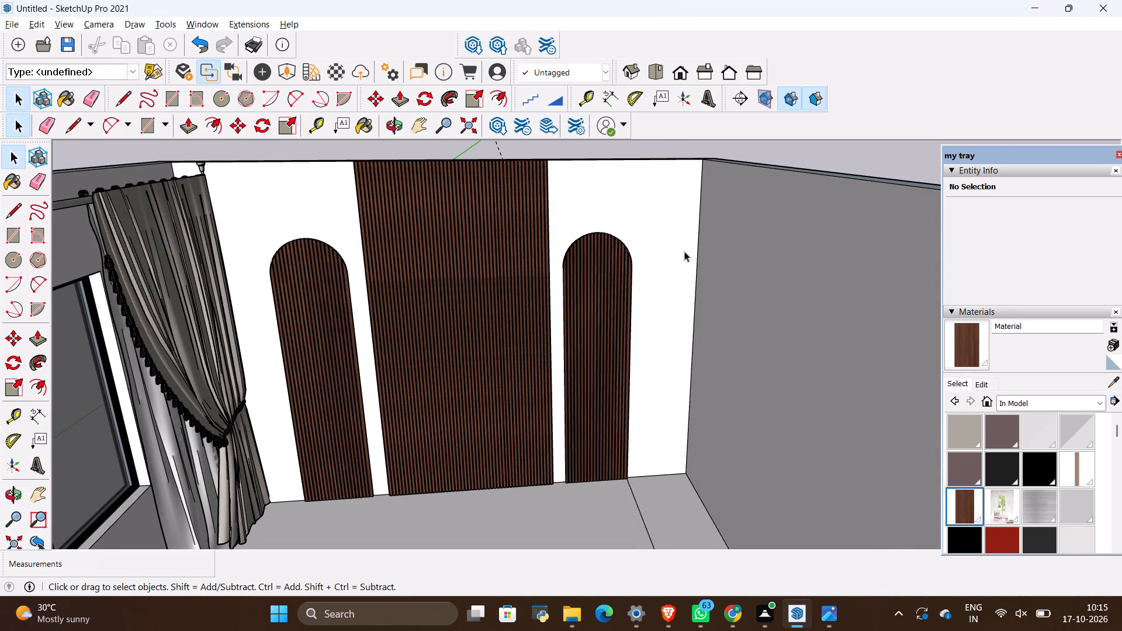
key(t)
click(701, 230)
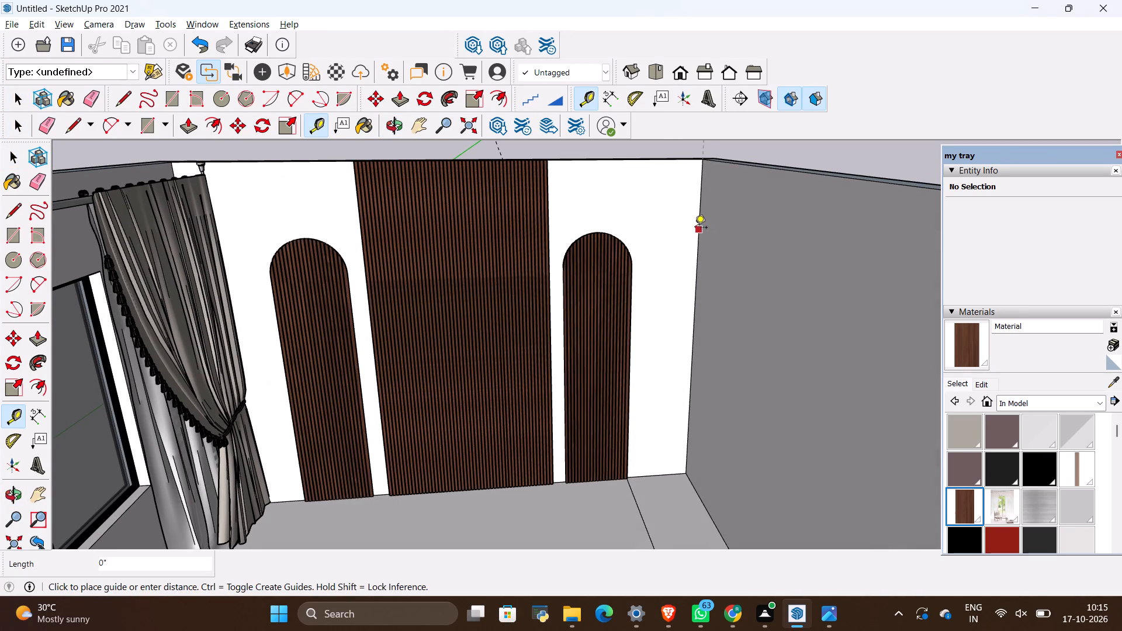
scroll(447, 328, up, 1)
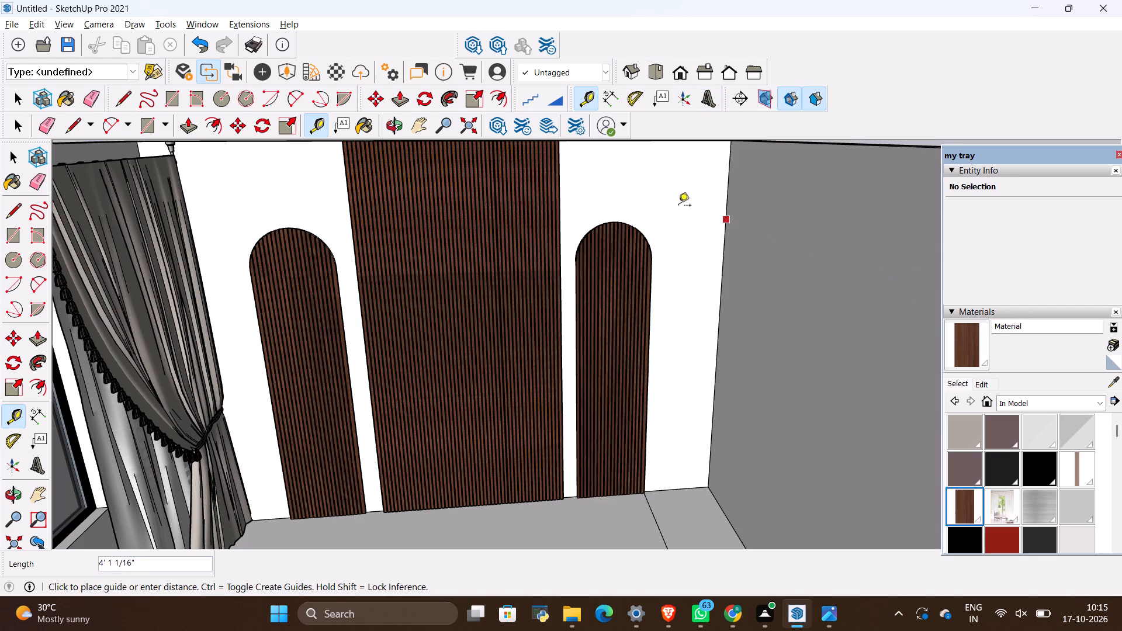
key(BackSpace)
text(2')
key(Return)
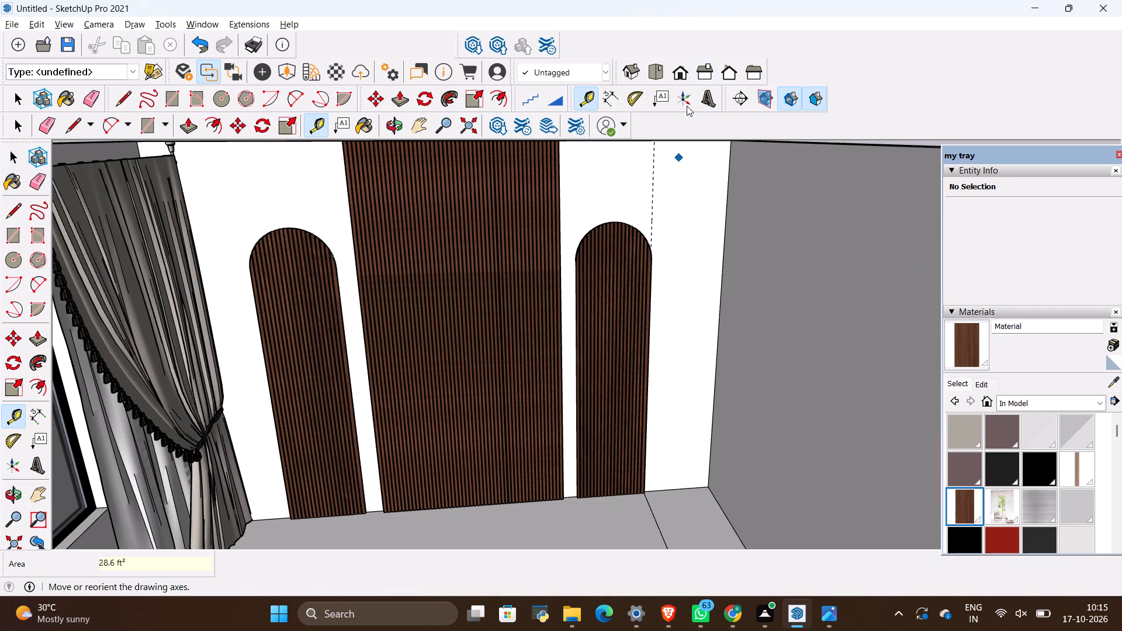
key(space)
click(602, 192)
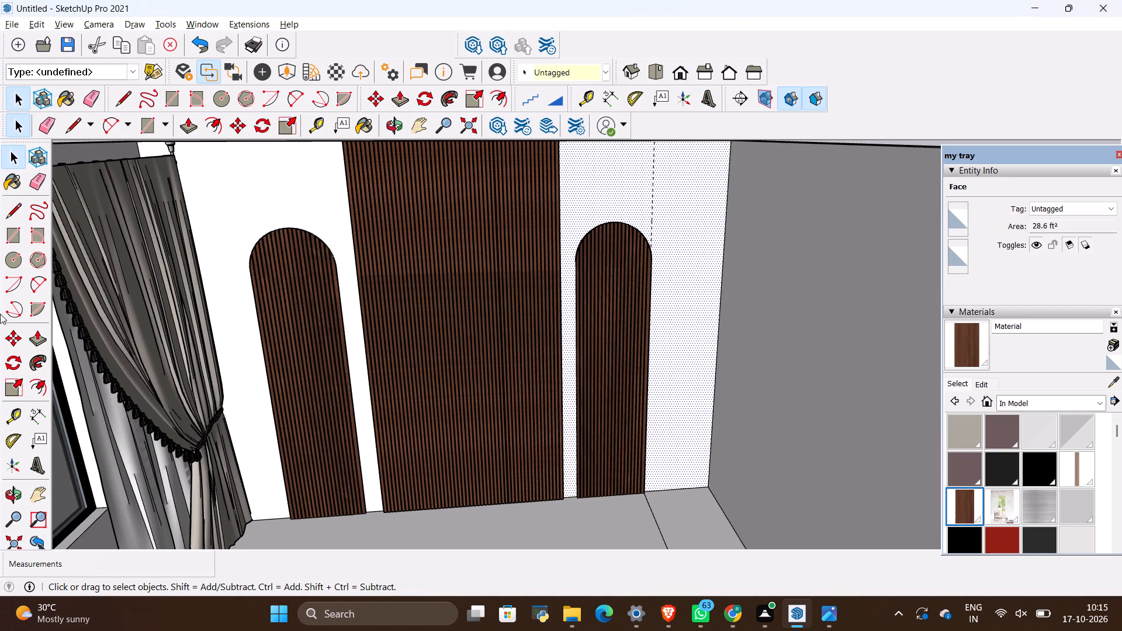
Push/Pull the floor strip along the side wall up 6" to form the wardrobe plinth.
scroll(0, 346, down, 3)
scroll(667, 298, down, 11)
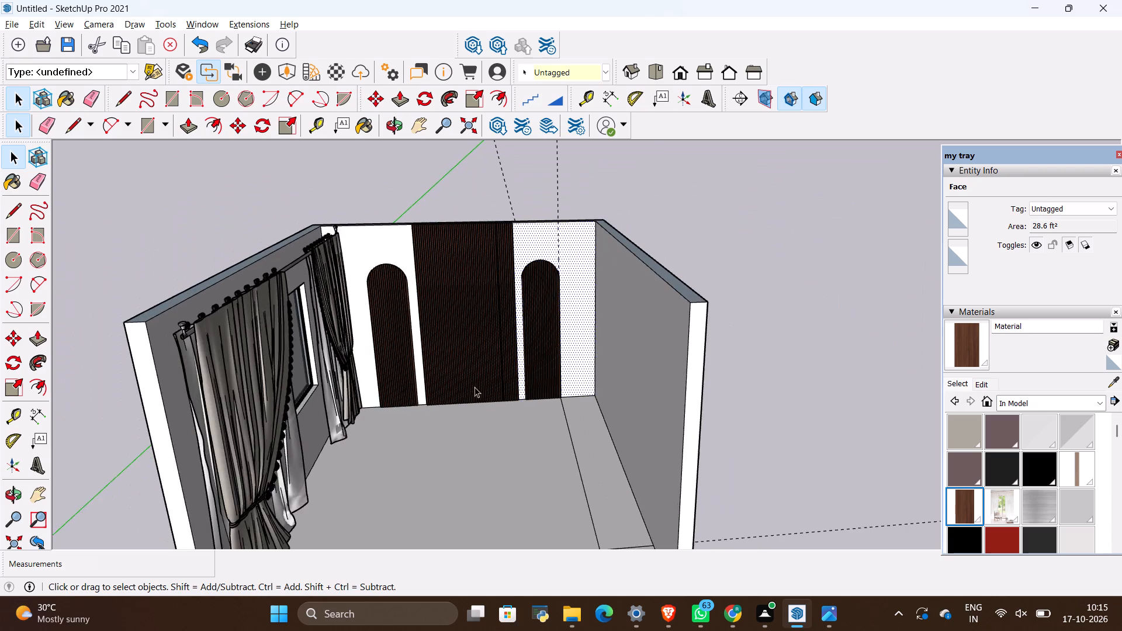
middle_drag(498, 407, 536, 429)
scroll(560, 317, down, 5)
middle_drag(593, 465, 601, 477)
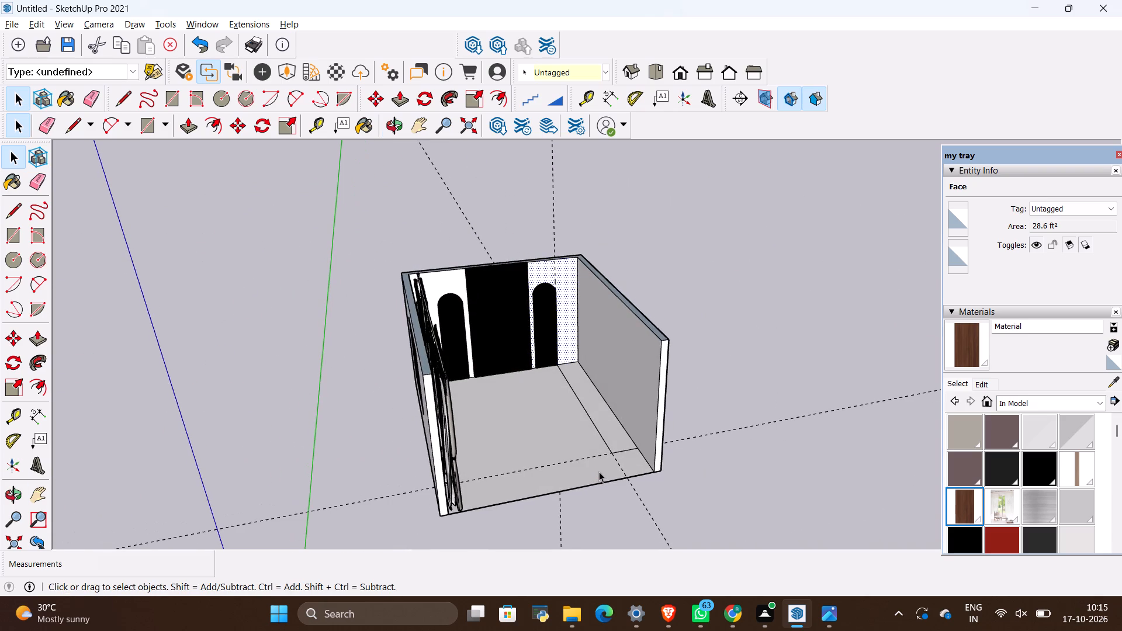
key(p)
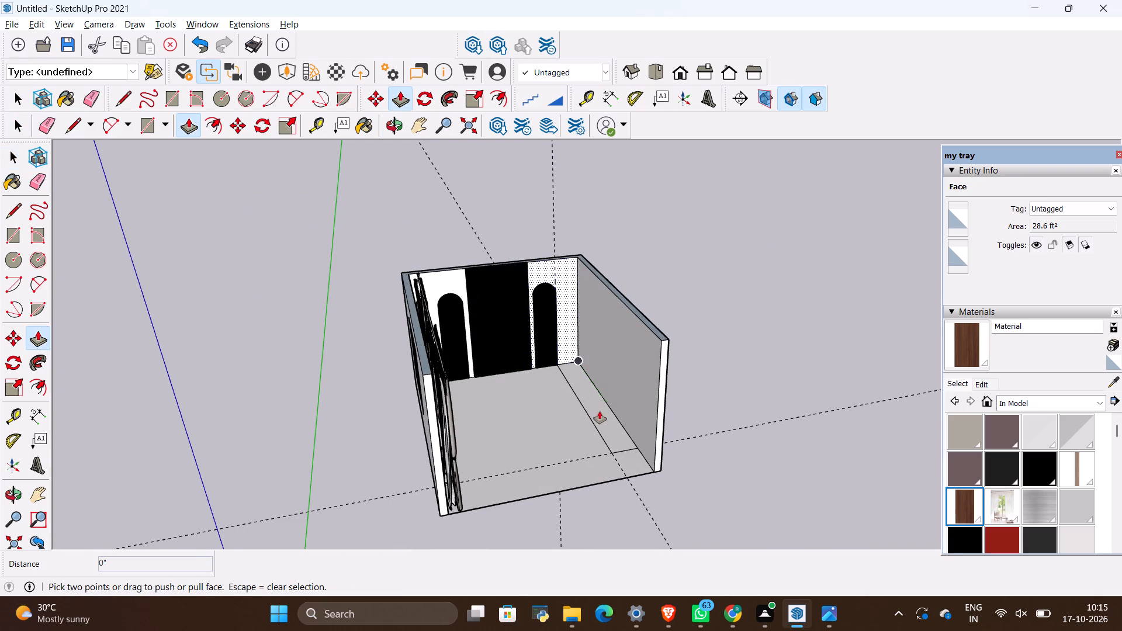
key(space)
click(600, 411)
key(p)
click(601, 413)
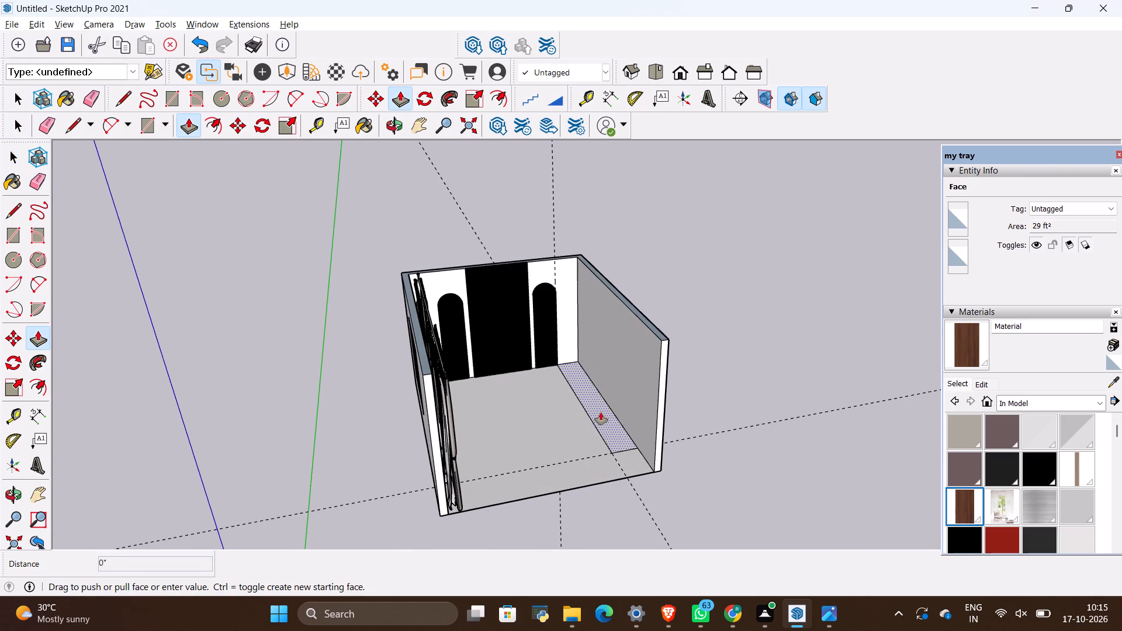
key(BackSpace)
text(6")
key(Return)
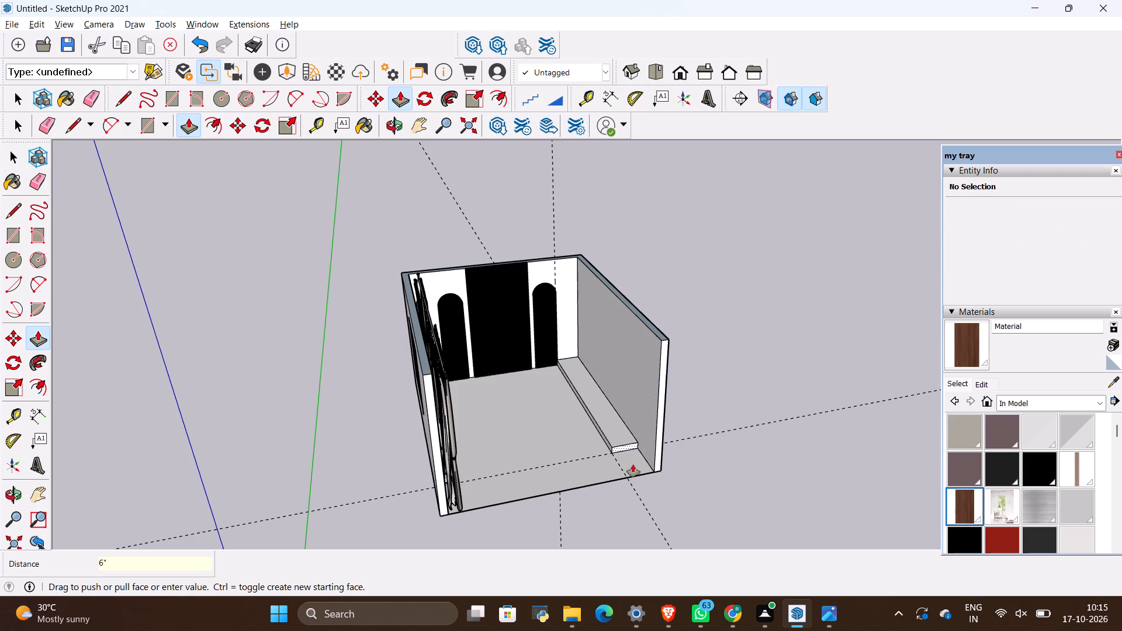
Check the reference, and extrude the plinth's top face 9' 6" up to the side wall's top, starting from a new face.
scroll(631, 414, up, 7)
key(alt+Tab)
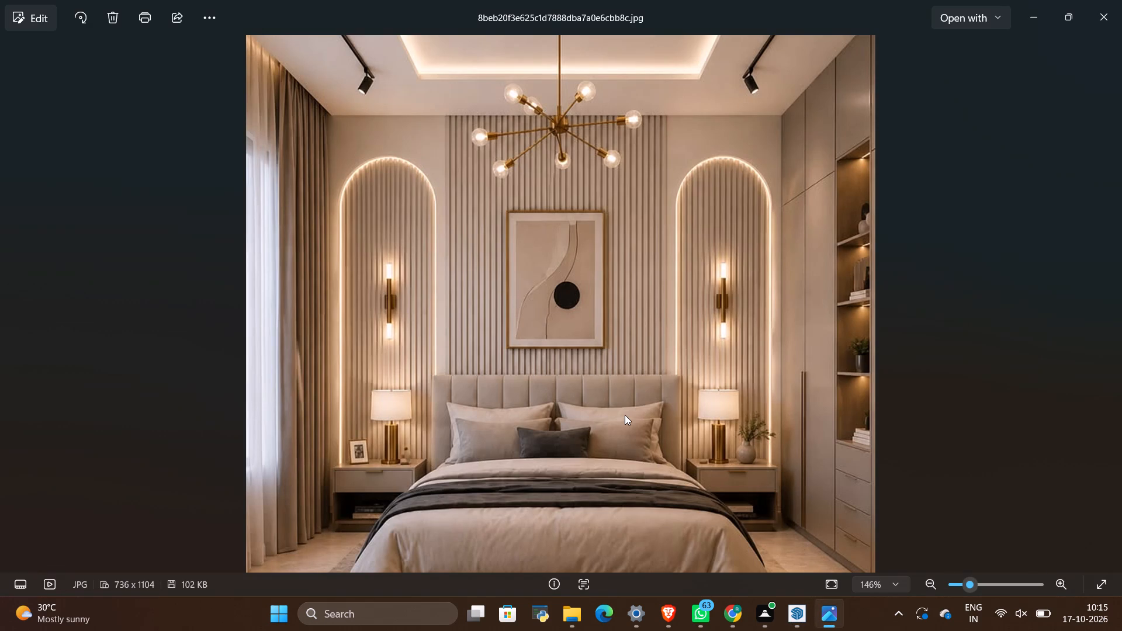
key(alt+Tab)
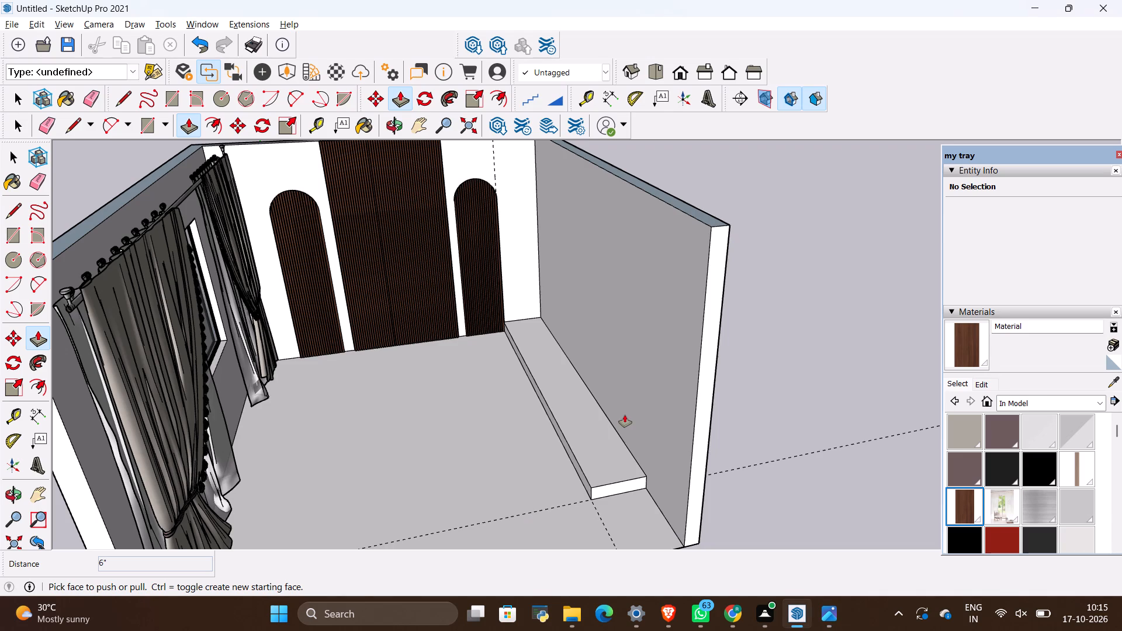
ctrl+click(594, 453)
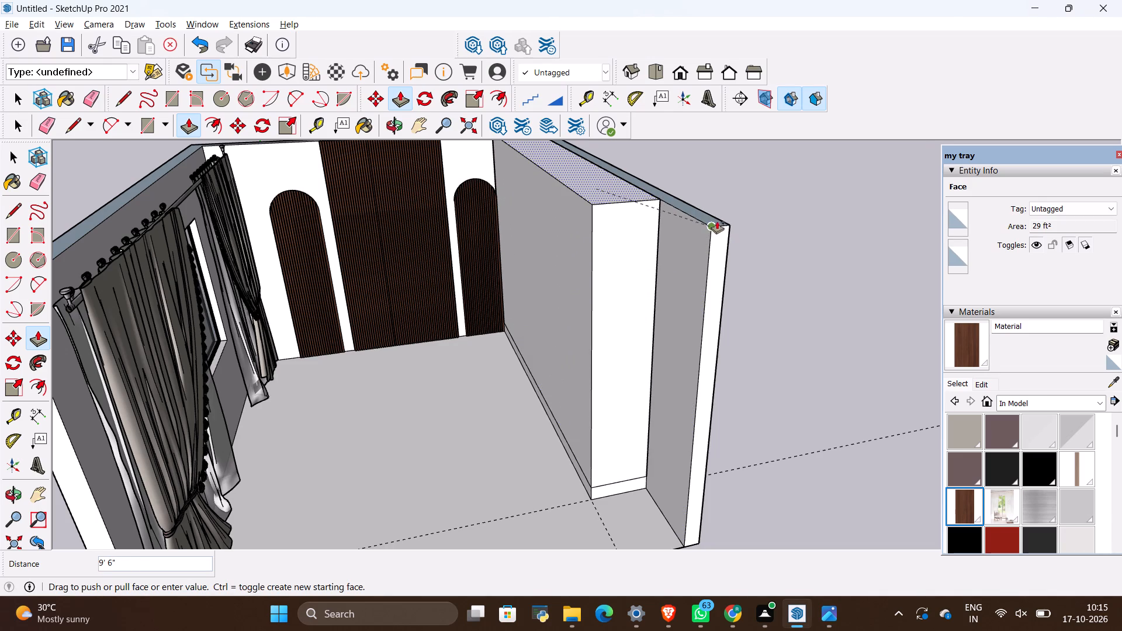
click(716, 220)
key(space)
Place a vertical guide on the wardrobe block's front face, 1" in from its edge beside the feature wall.
scroll(518, 339, down, 6)
middle_drag(457, 446, 542, 518)
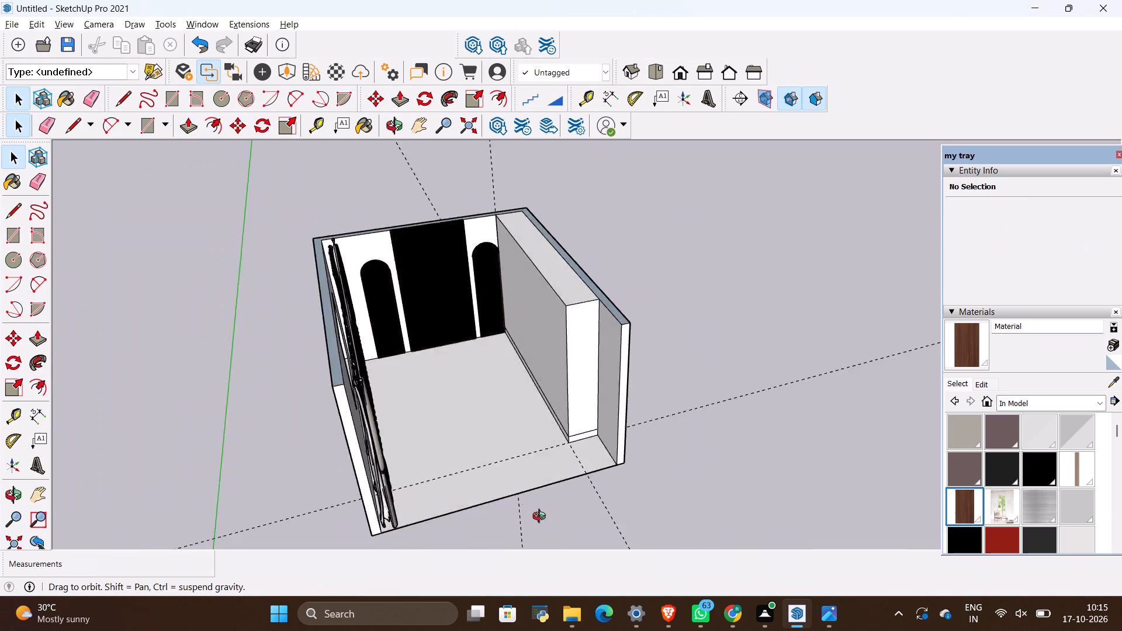
middle_drag(542, 518, 638, 436)
key(alt+Tab)
key(alt+Tab)
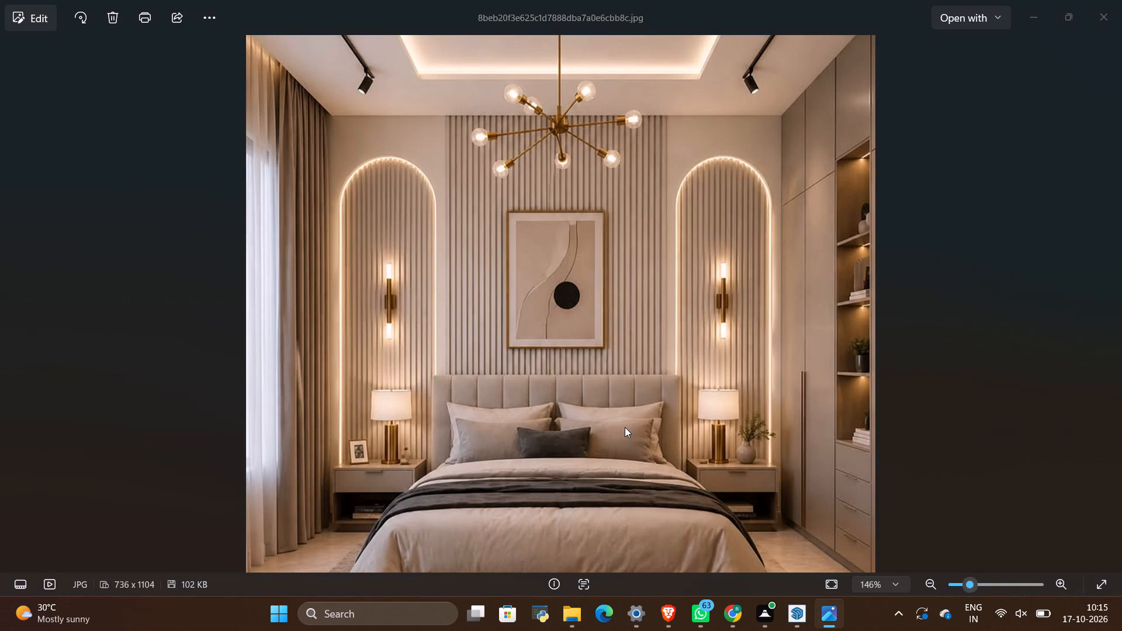
scroll(473, 221, up, 18)
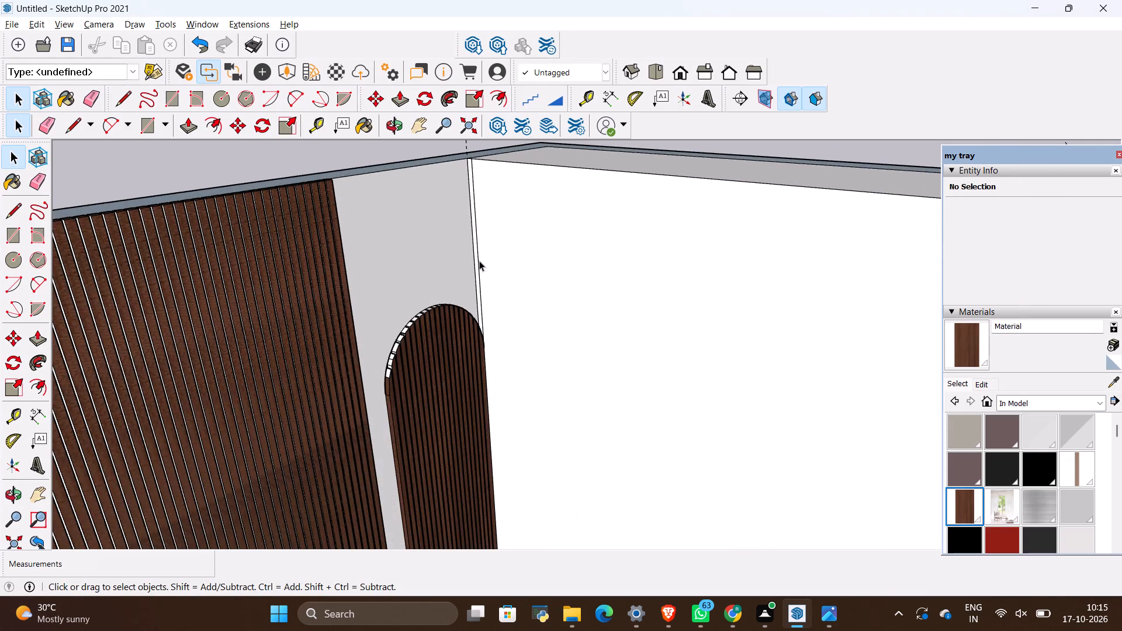
scroll(487, 142, up, 1)
middle_drag(485, 159, 604, 240)
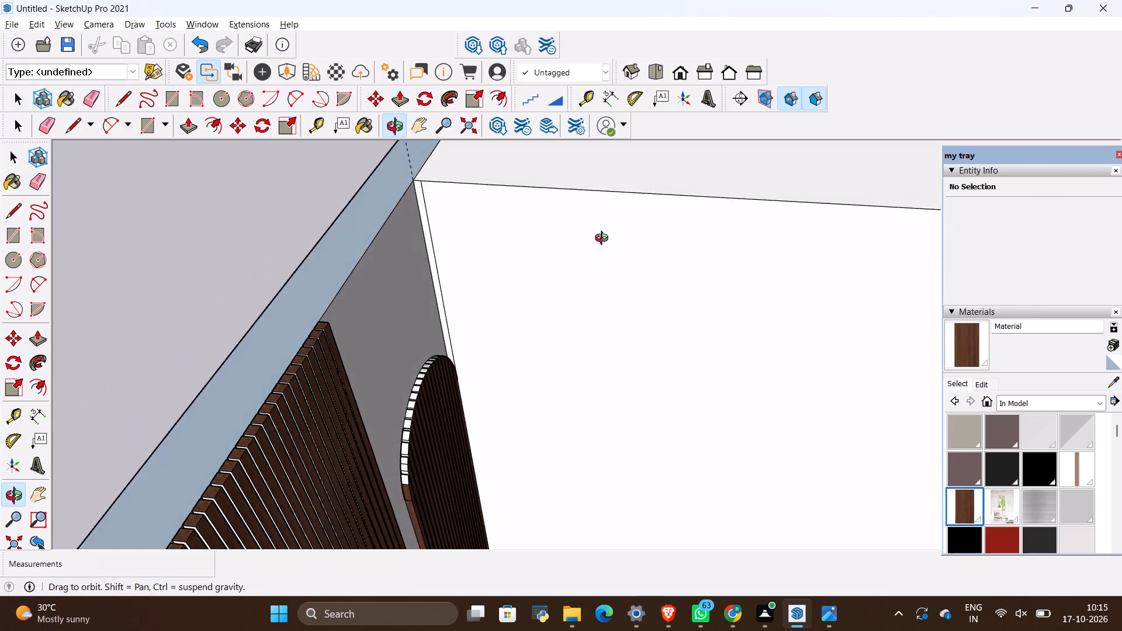
middle_drag(604, 240, 501, 242)
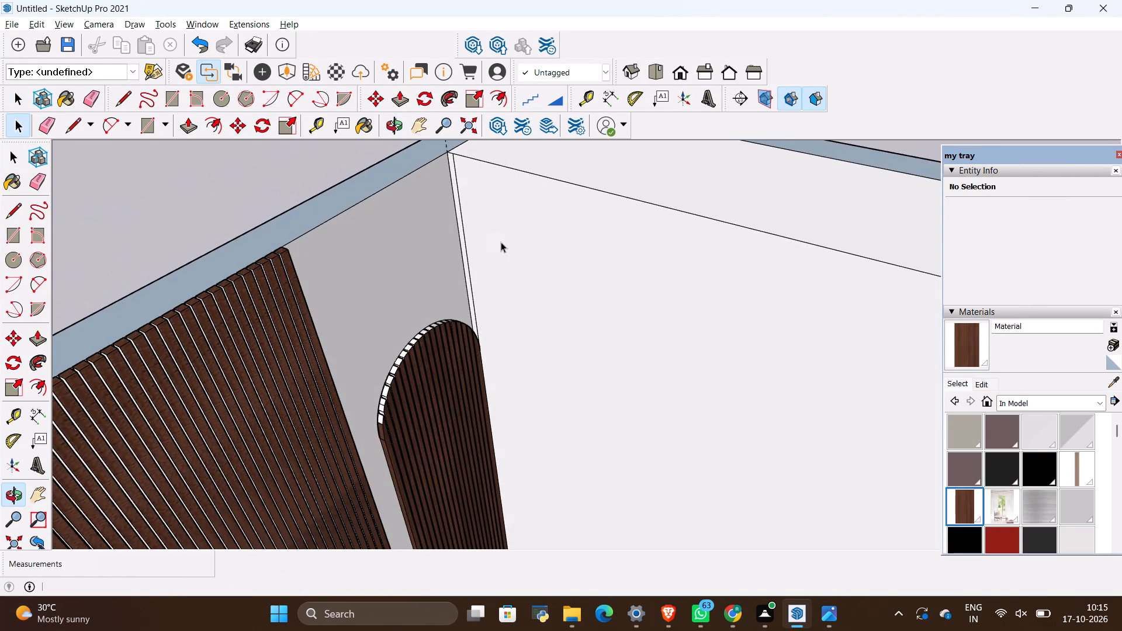
key(t)
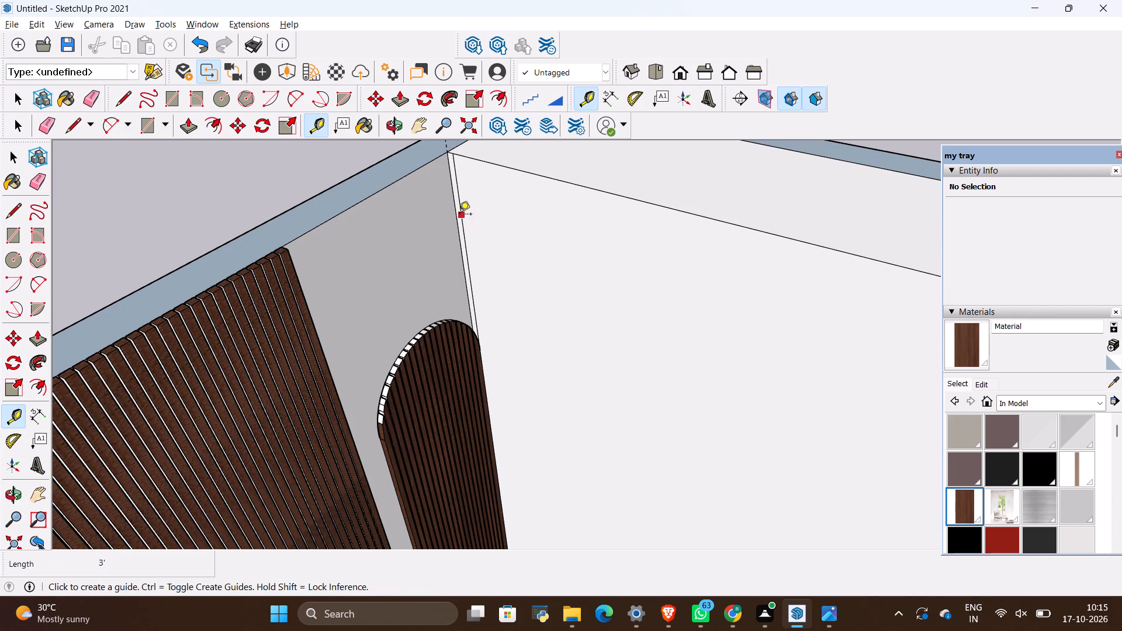
click(459, 215)
key(BackSpace)
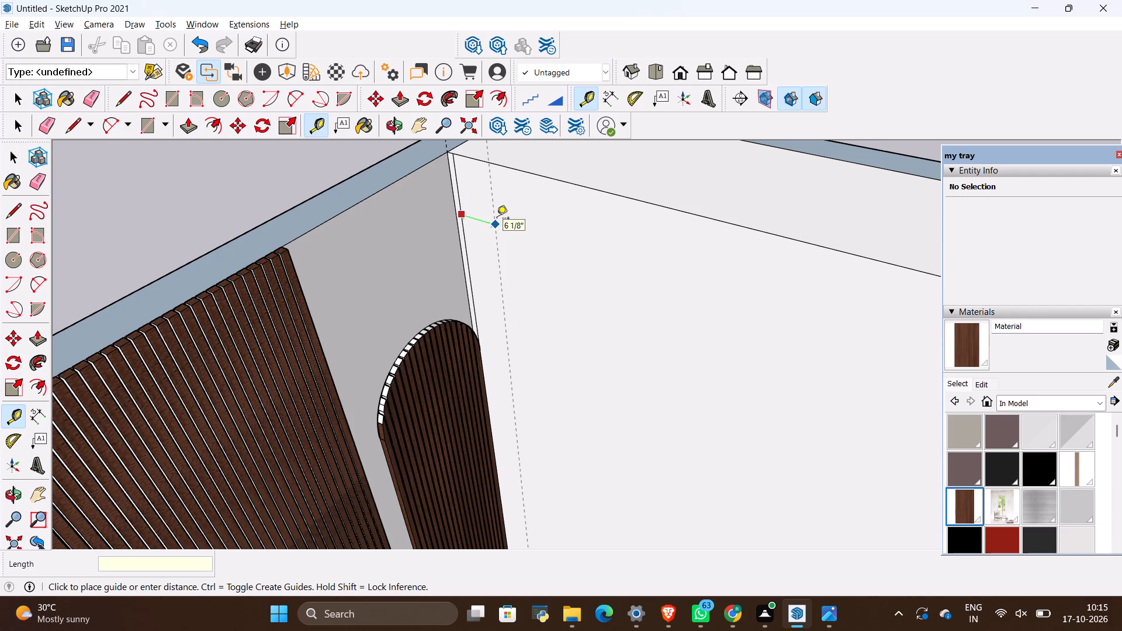
text(1")
key(Return)
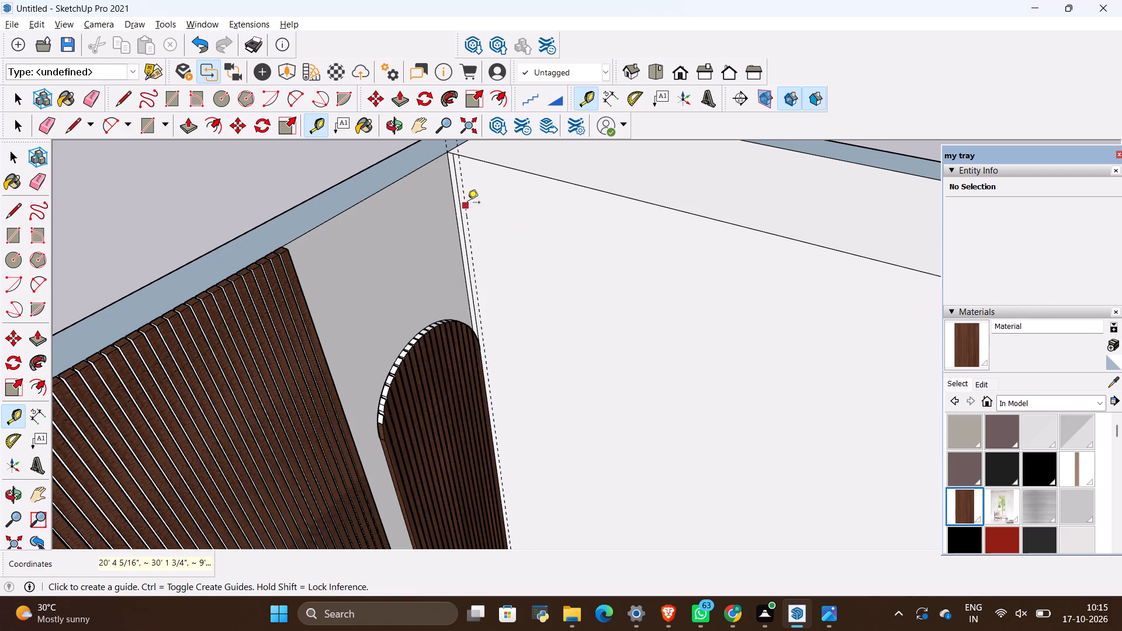
Place a horizontal guide on the wardrobe block's front face, 1" below its top edge.
click(518, 168)
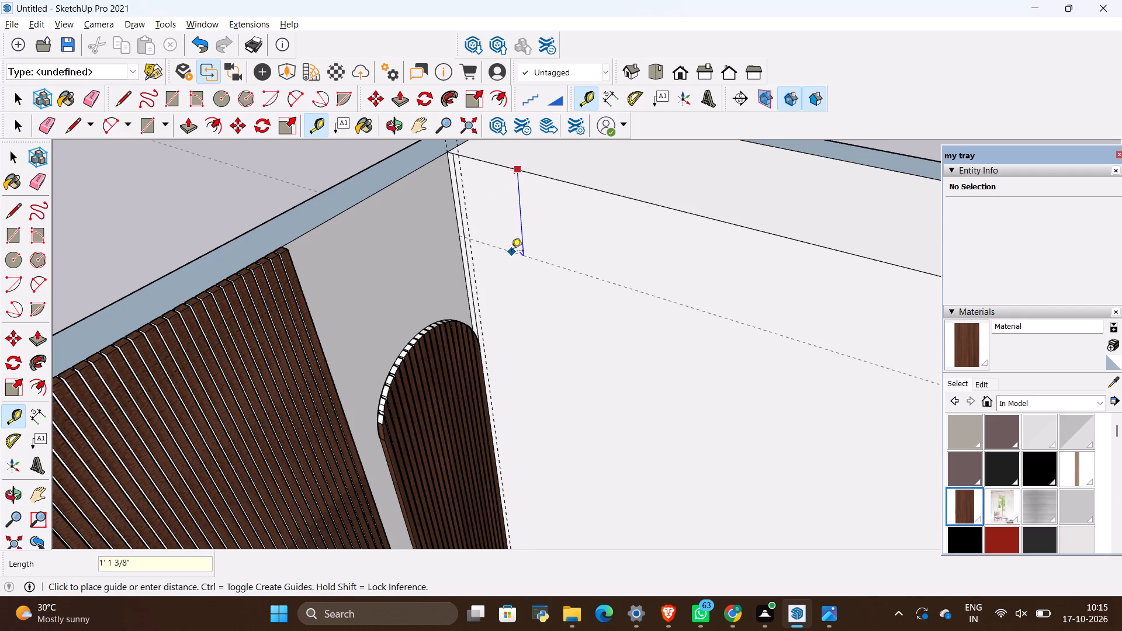
key(BackSpace)
text(1")
key(Return)
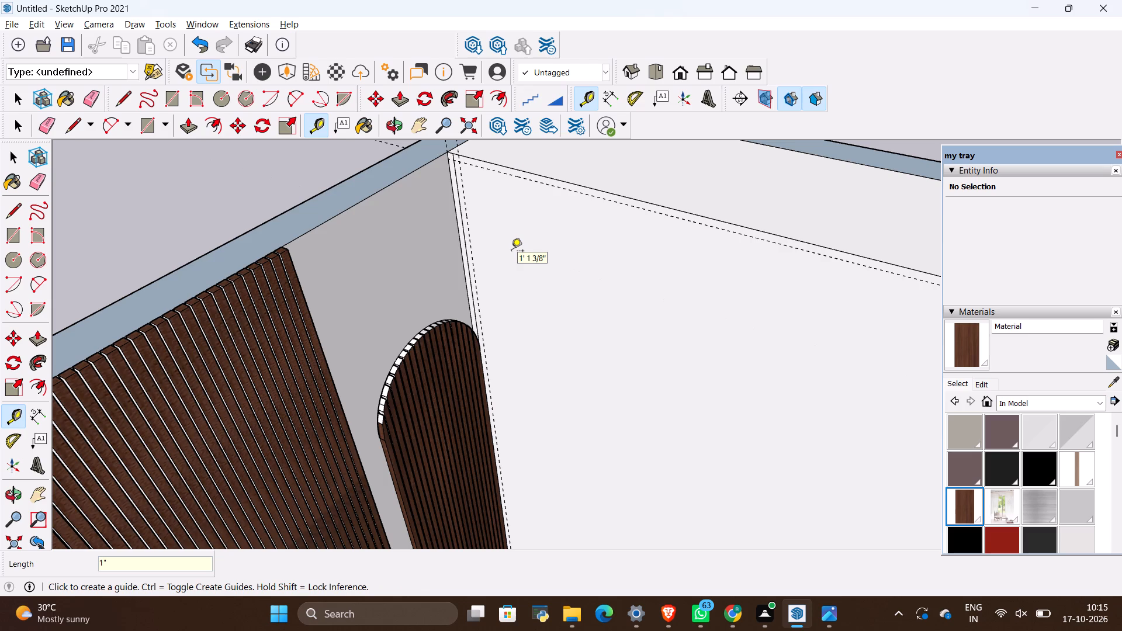
Place a vertical guide on the wardrobe block's front face, 1" in from its edge farthest from the feature wall.
scroll(467, 254, down, 19)
scroll(659, 462, up, 6)
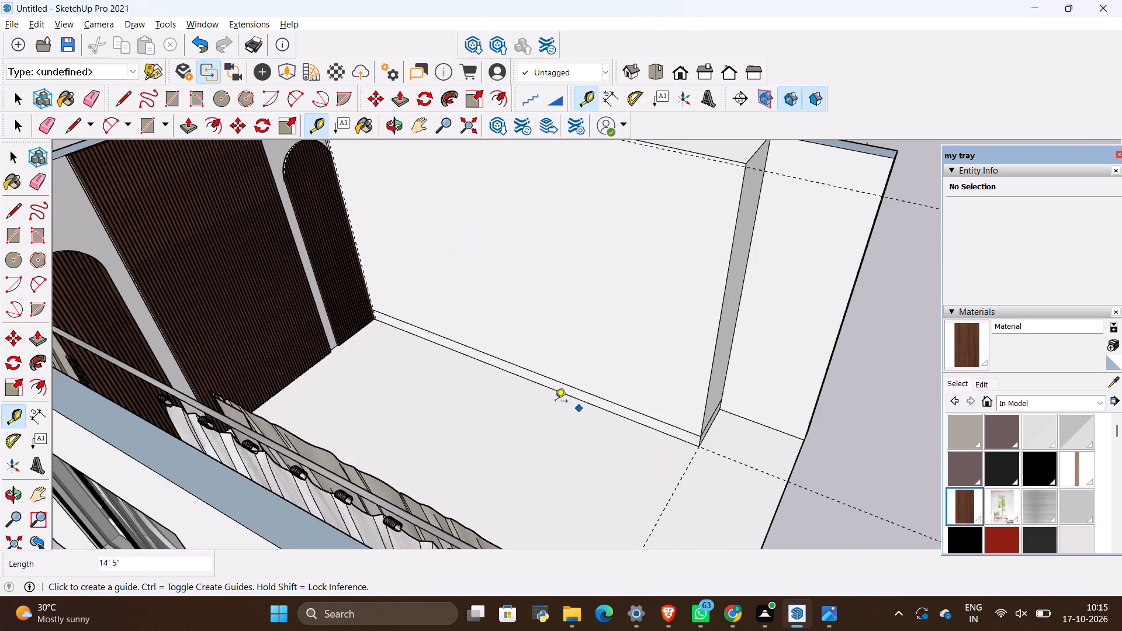
middle_drag(562, 408, 671, 441)
scroll(660, 367, down, 6)
scroll(707, 202, up, 10)
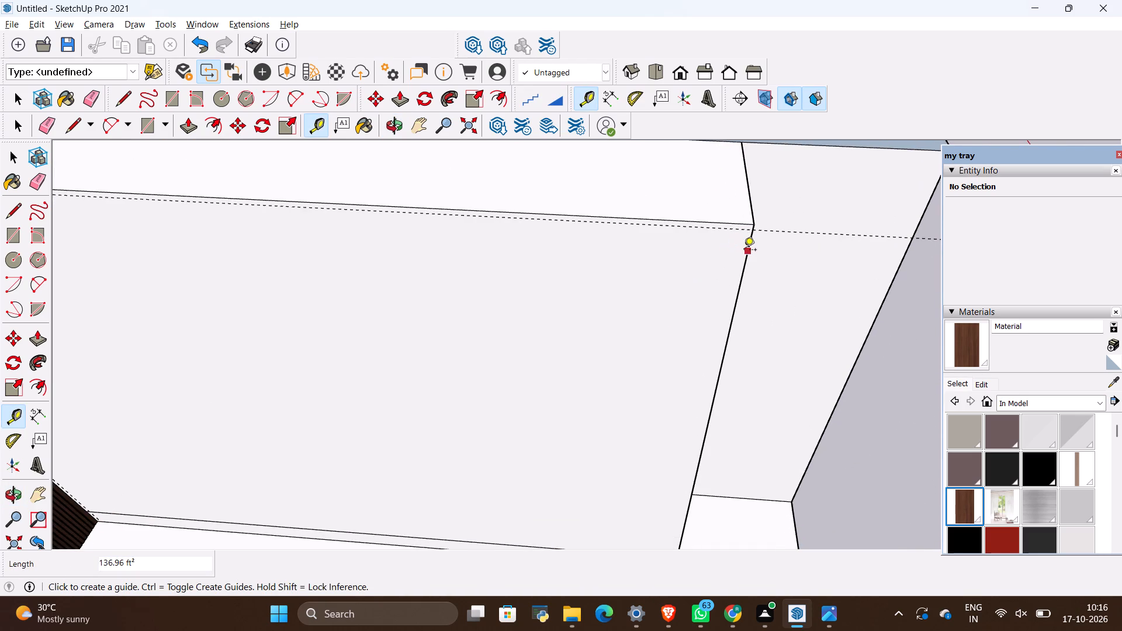
click(745, 251)
key(BackSpace)
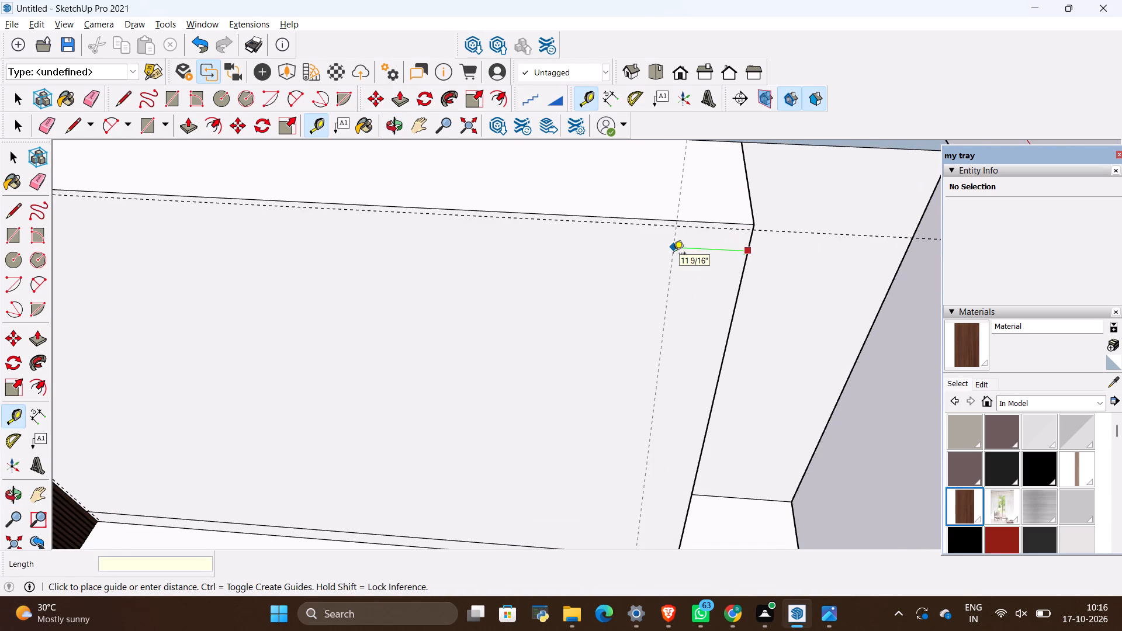
text(1")
key(Return)
scroll(671, 257, down, 3)
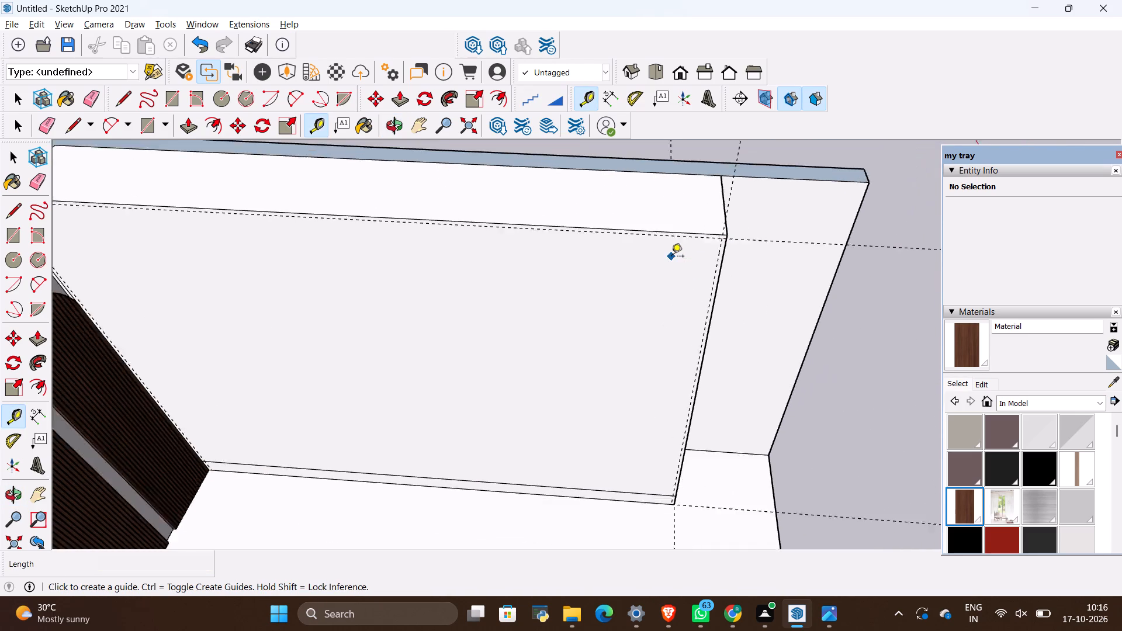
Place a horizontal guide on the wardrobe block's front face, 1" above the plinth's top edge.
scroll(671, 257, down, 7)
middle_drag(522, 342, 464, 257)
scroll(567, 431, up, 5)
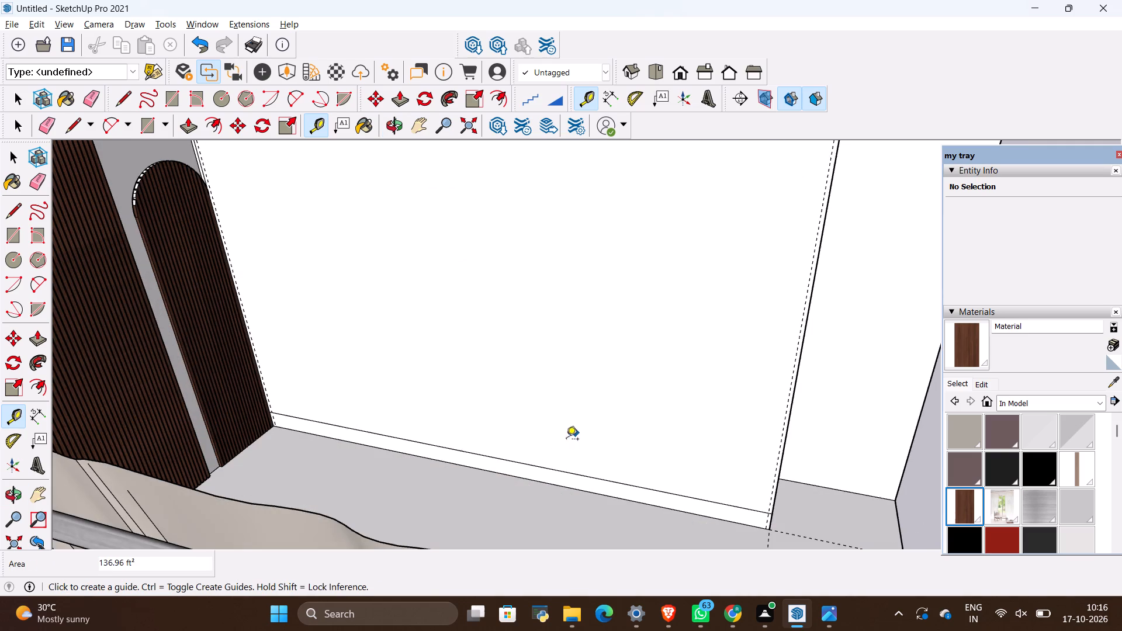
click(562, 469)
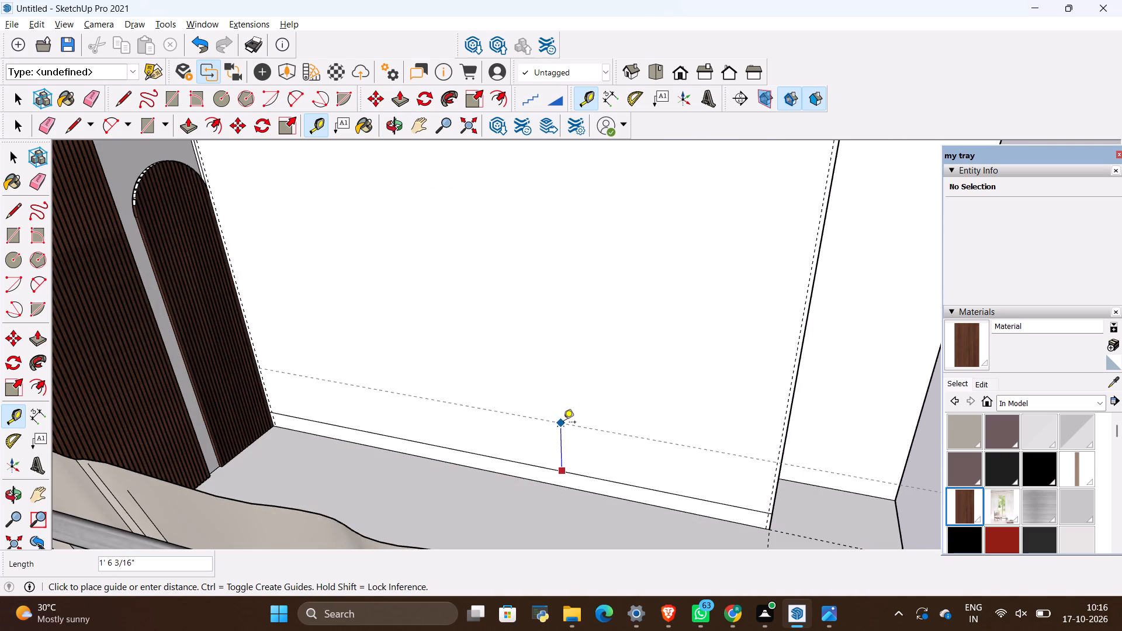
key(BackSpace)
key(1)
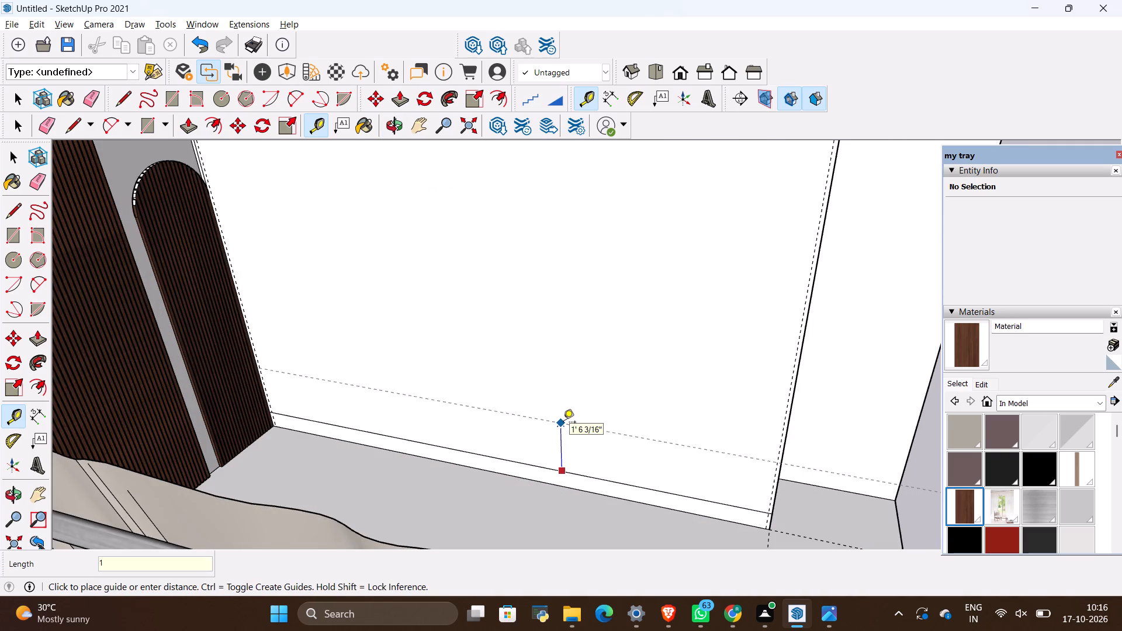
key(shift+quotedbl)
key(Return)
Check the reference image, and divide the wardrobe front face's top edge into 6 equal segments.
key(alt+Tab)
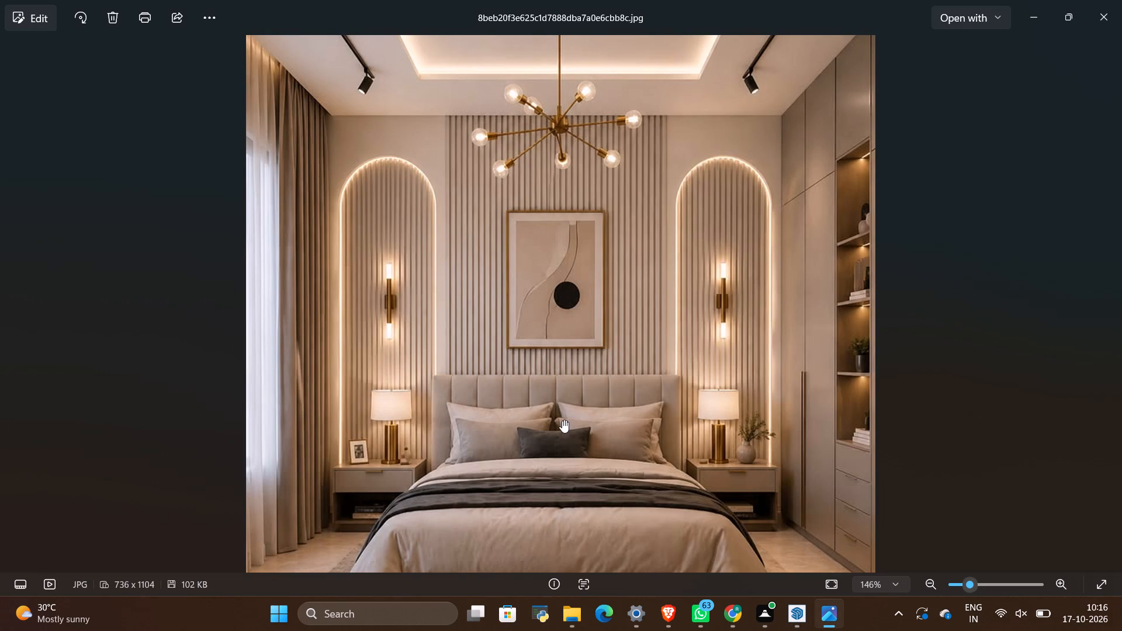
key(alt+Tab)
scroll(562, 420, down, 5)
key(alt+Tab)
key(alt+Tab)
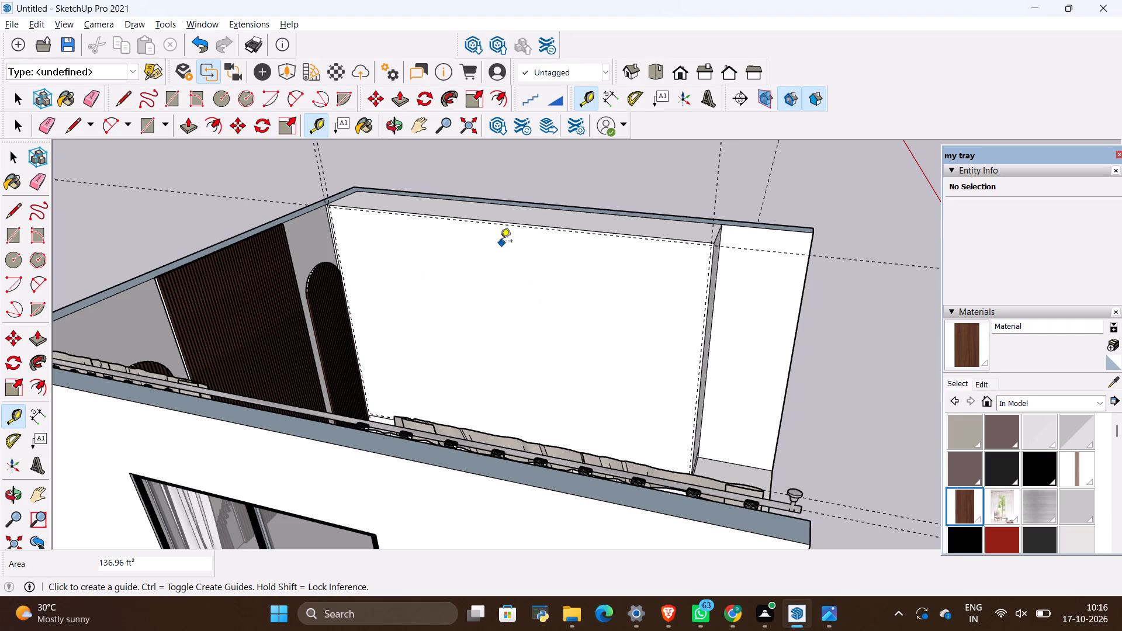
scroll(469, 226, up, 8)
key(space)
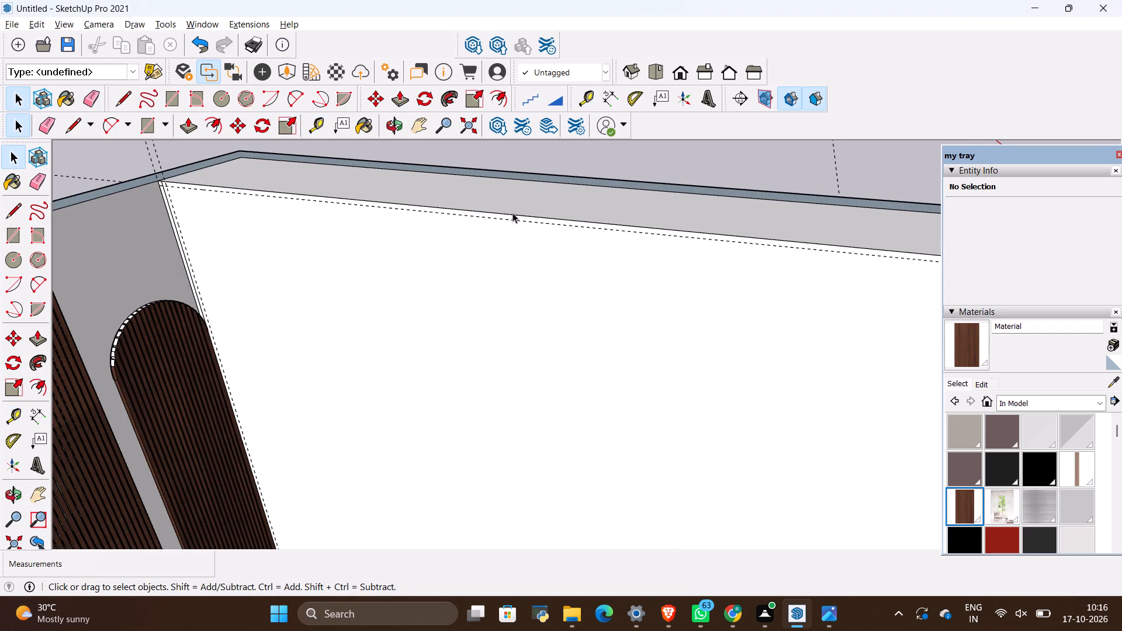
click(513, 212)
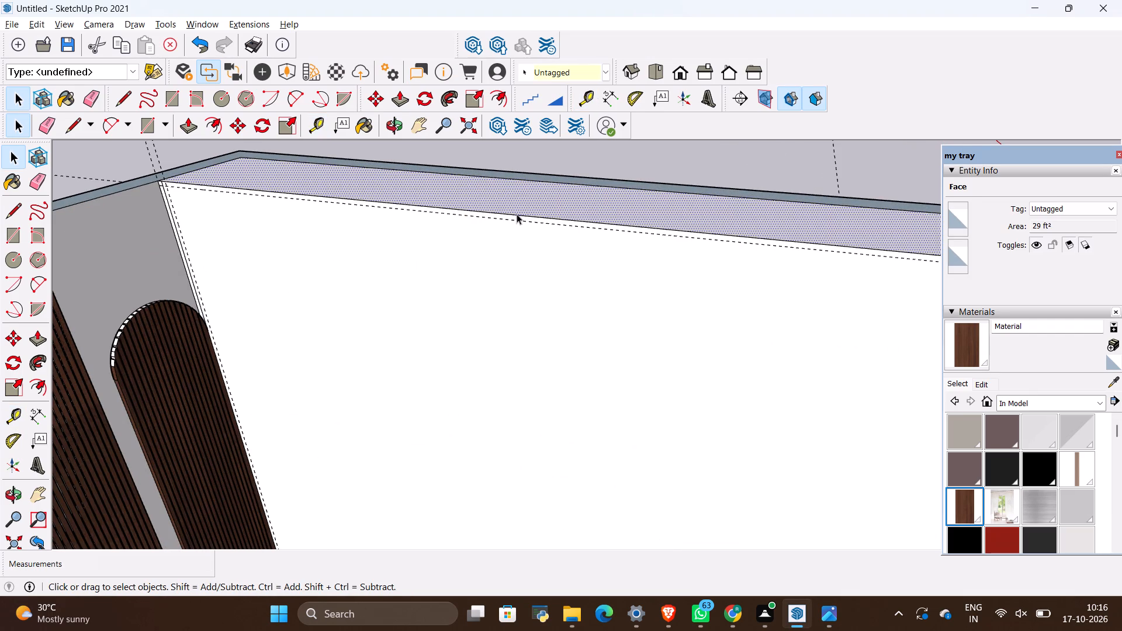
click(516, 214)
right_click(517, 214)
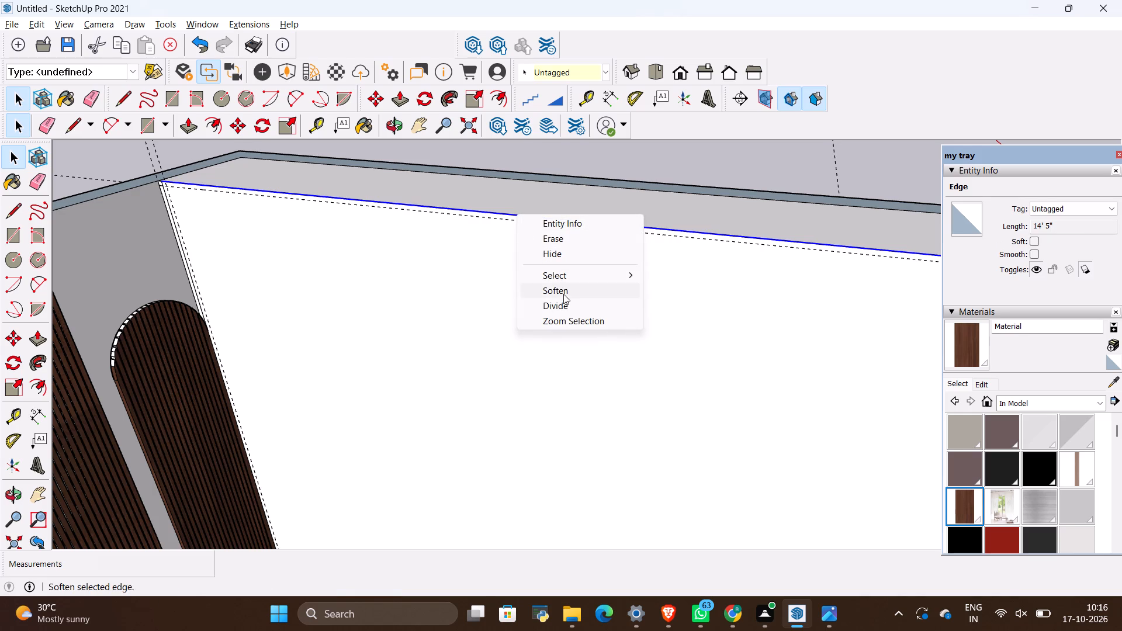
click(564, 305)
scroll(476, 287, down, 4)
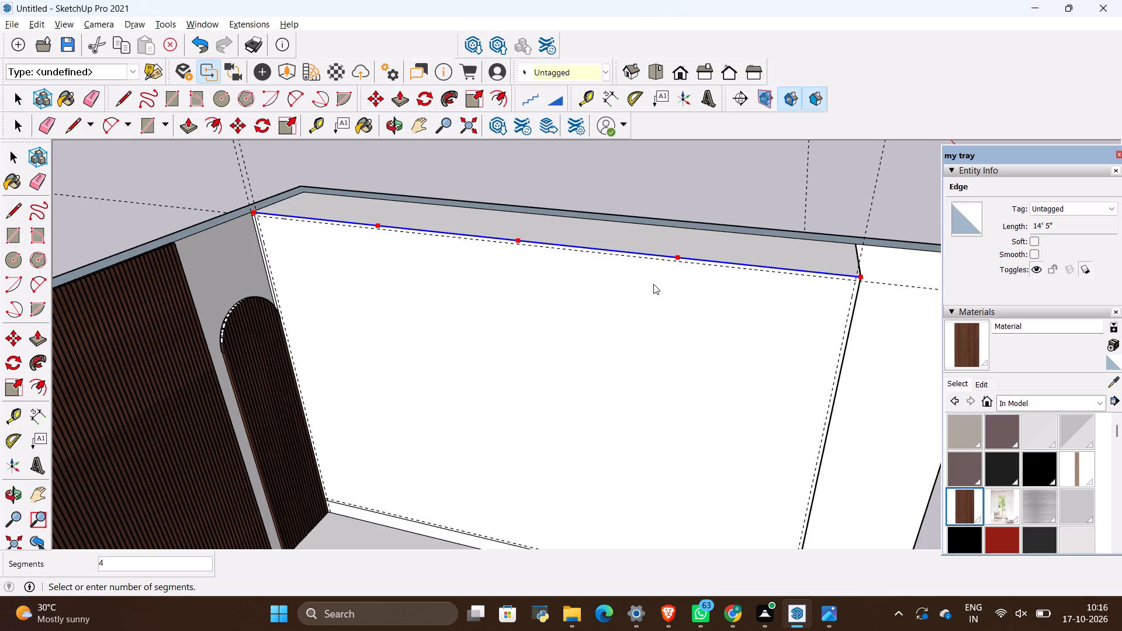
click(722, 289)
Draw five vertical 10' lines from the top edge's division points down to the floor, splitting the wardrobe front into six door panels.
key(l)
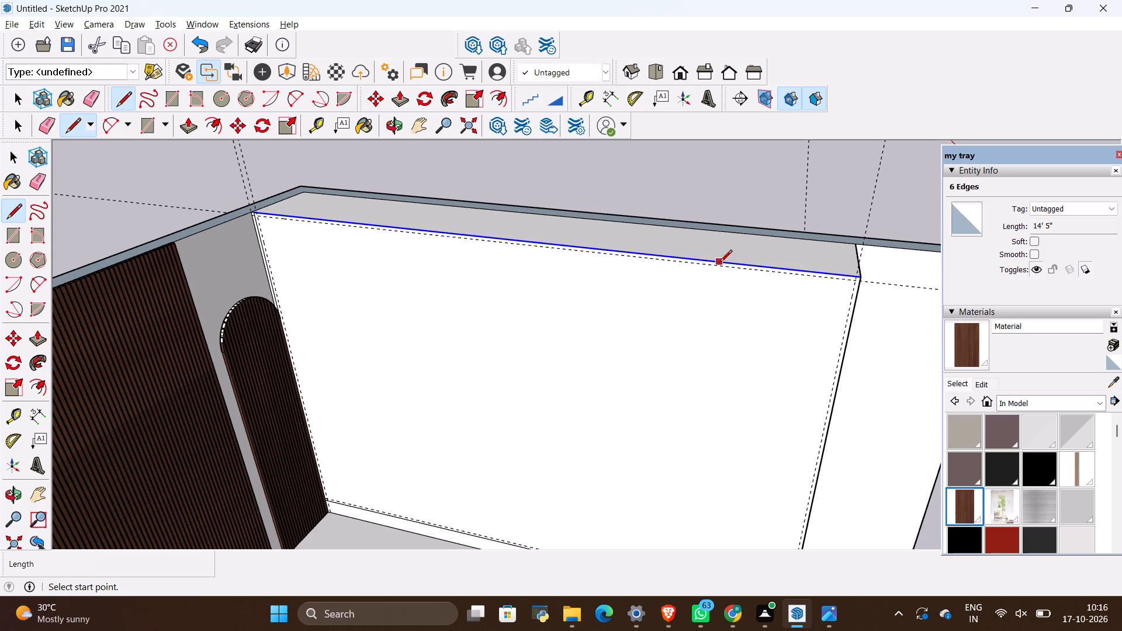
click(732, 262)
scroll(705, 351, down, 6)
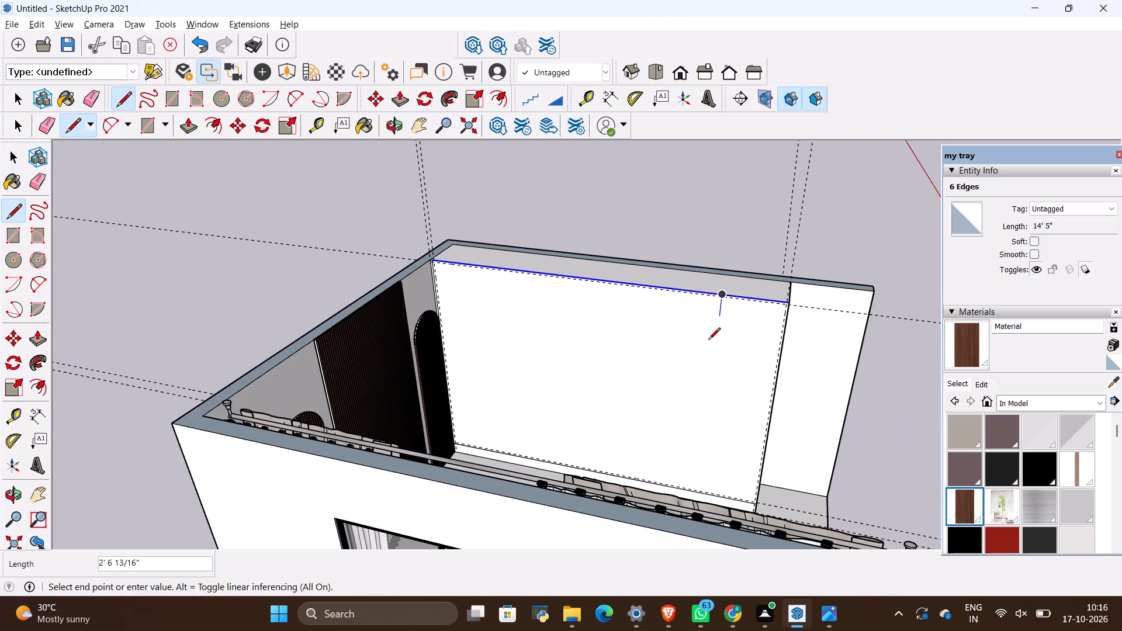
scroll(715, 452, up, 7)
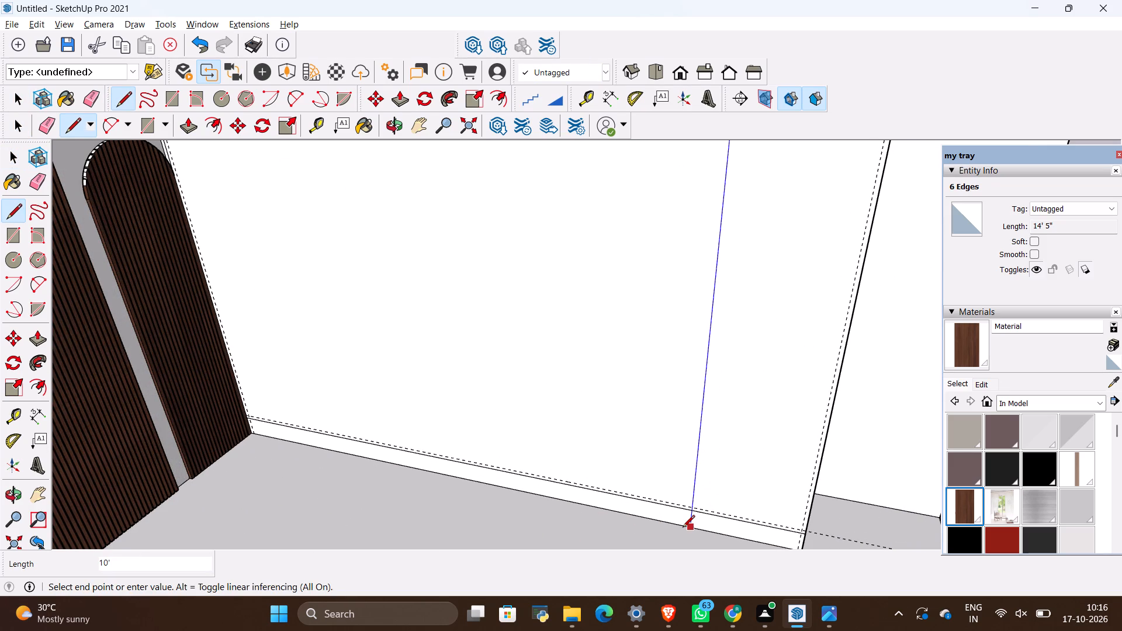
click(683, 531)
scroll(706, 494, down, 6)
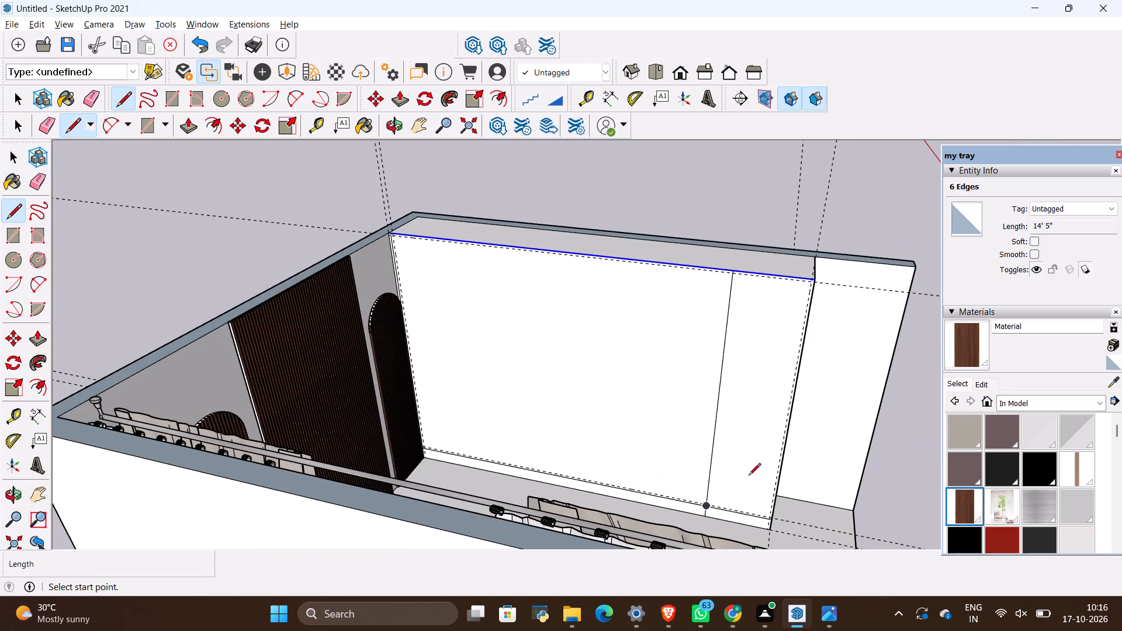
click(654, 261)
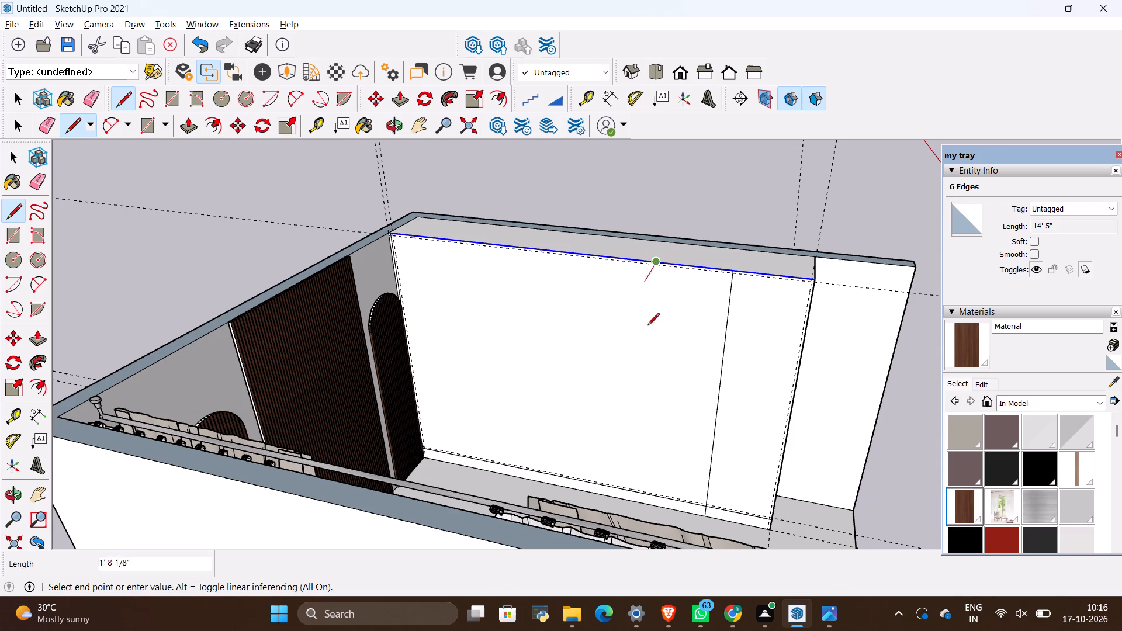
click(637, 507)
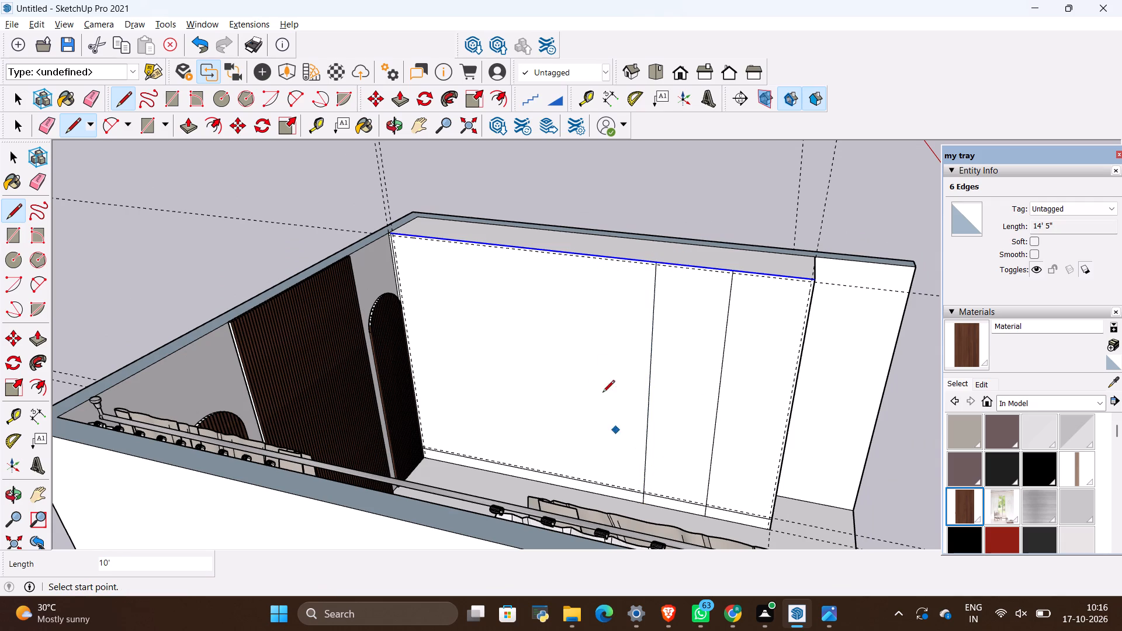
click(580, 253)
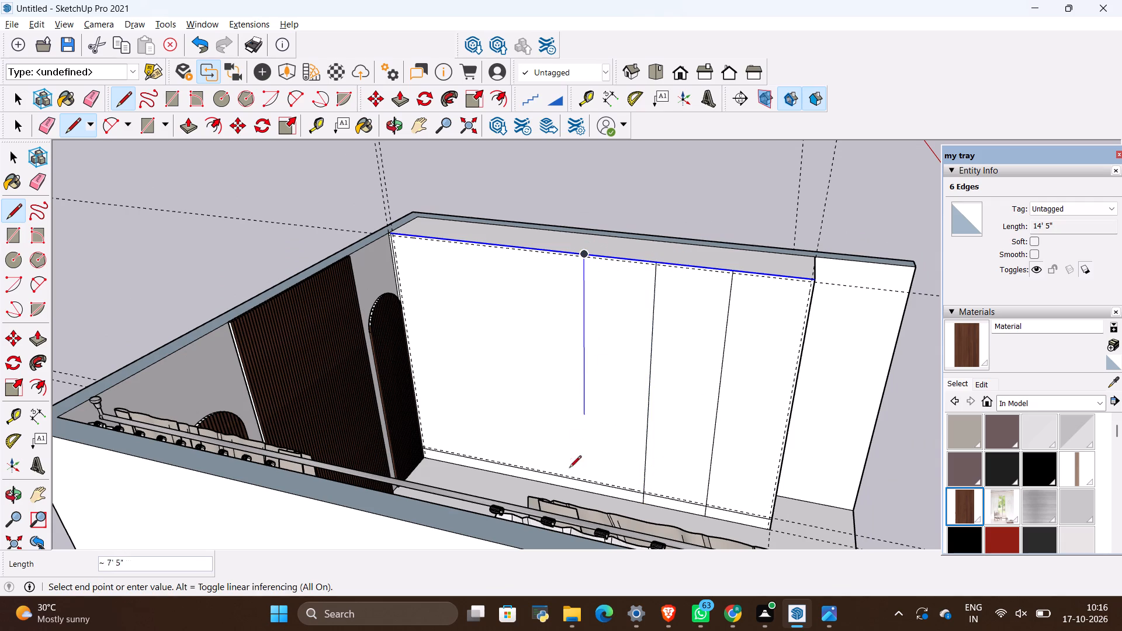
click(586, 490)
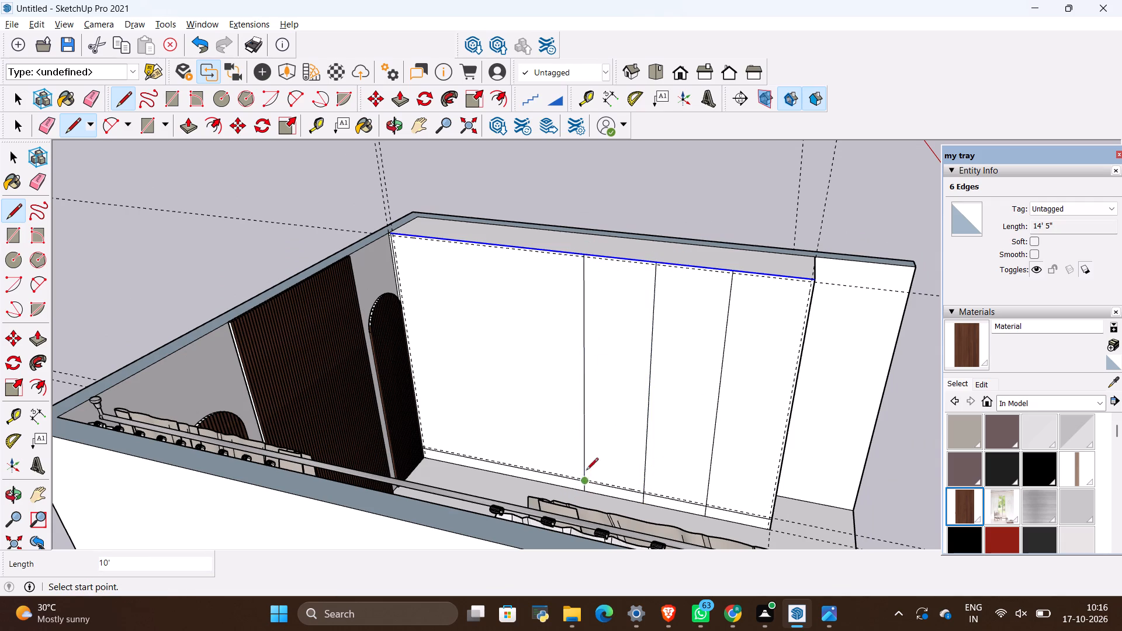
click(517, 246)
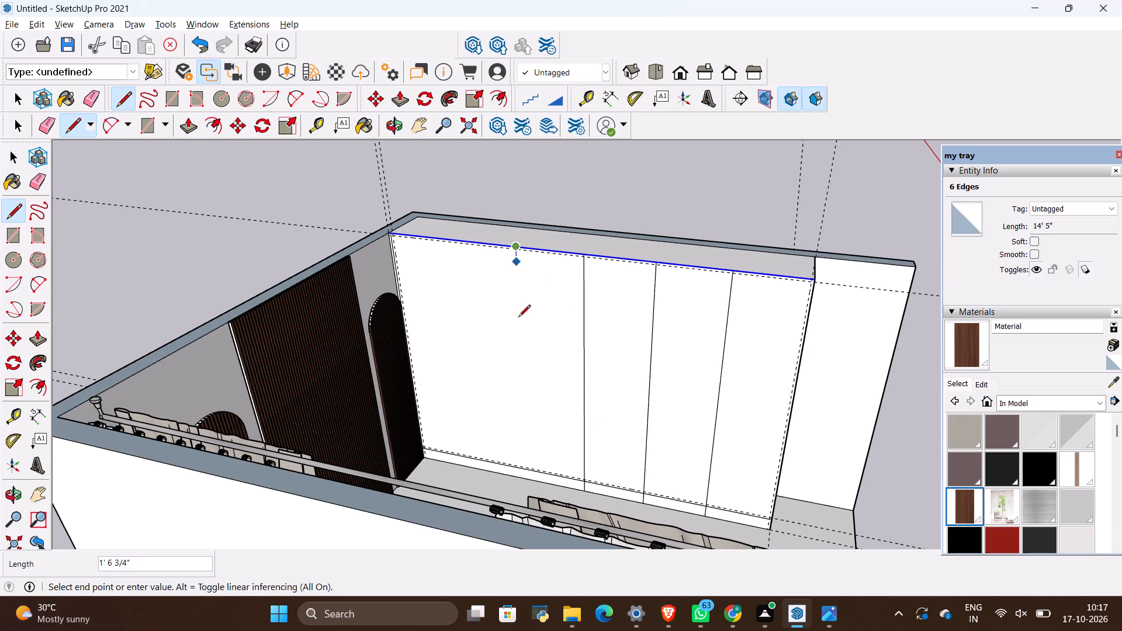
click(529, 481)
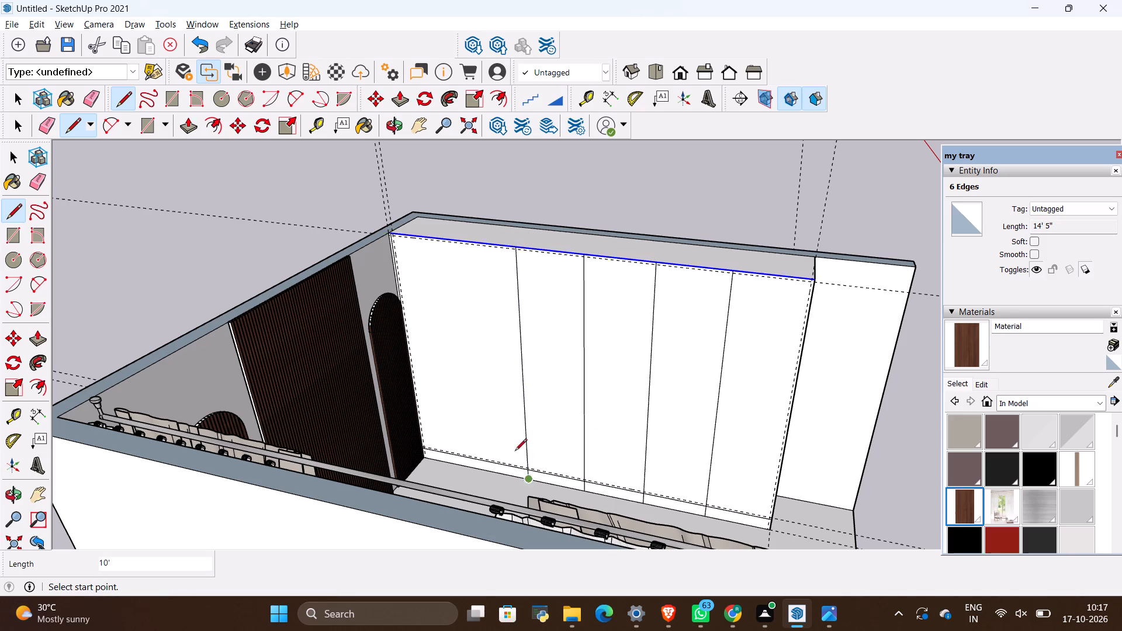
click(451, 237)
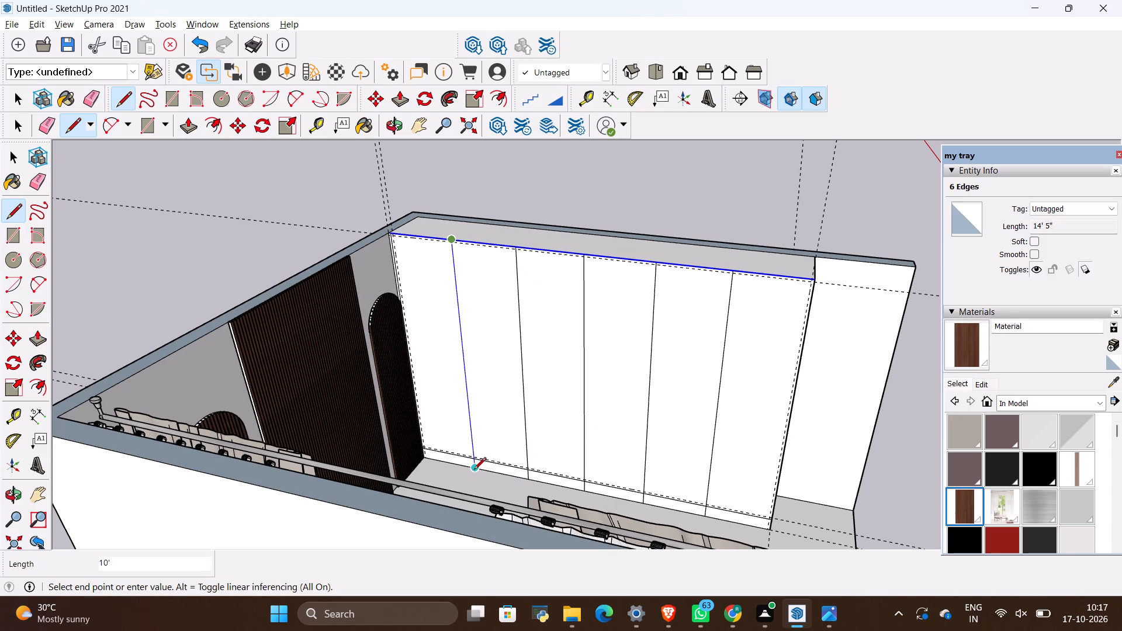
click(474, 470)
key(space)
key(space)
key(space)
Check the reference image, and place a horizontal guide across the wardrobe front, 2' 6" below its top edge.
click(441, 370)
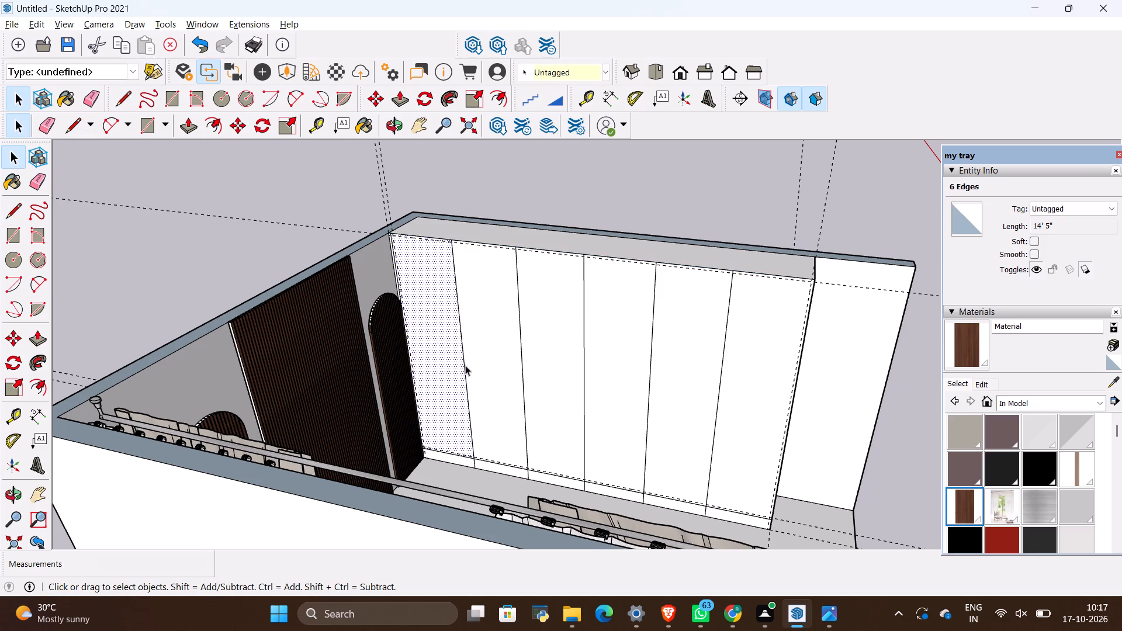
click(475, 360)
key(alt+Tab)
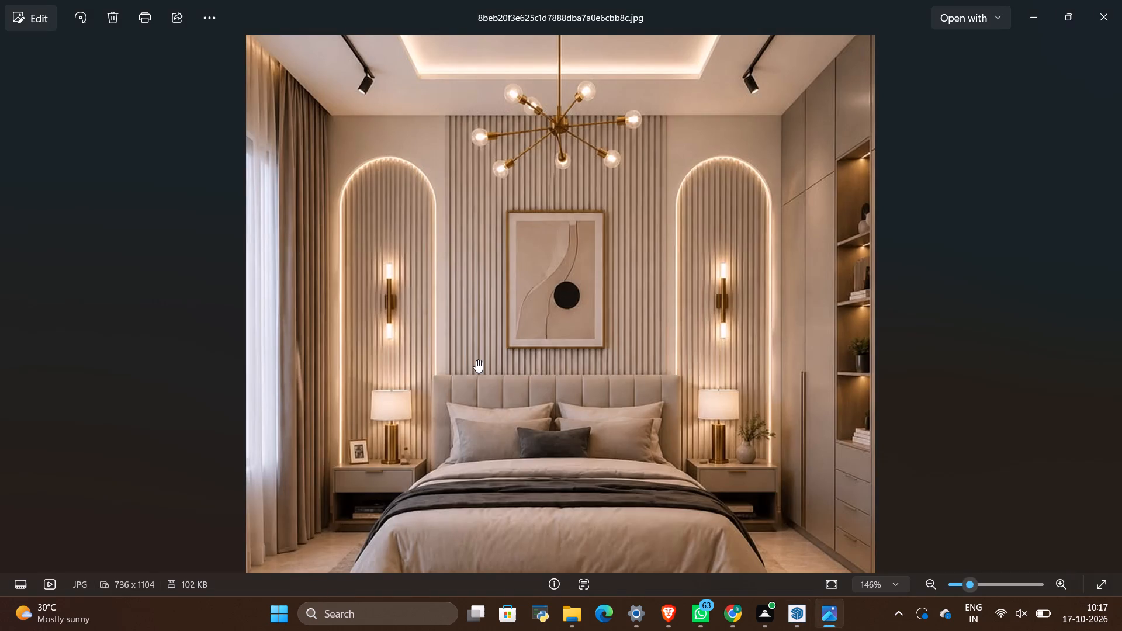
key(alt+Tab)
key(t)
scroll(574, 249, up, 3)
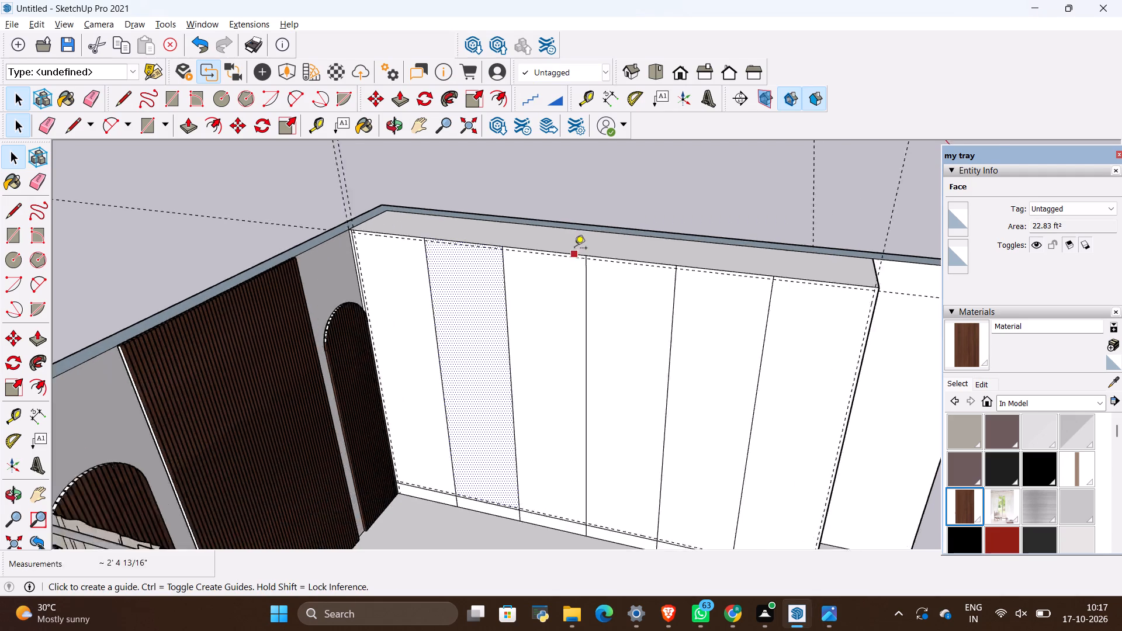
scroll(574, 249, up, 4)
click(562, 264)
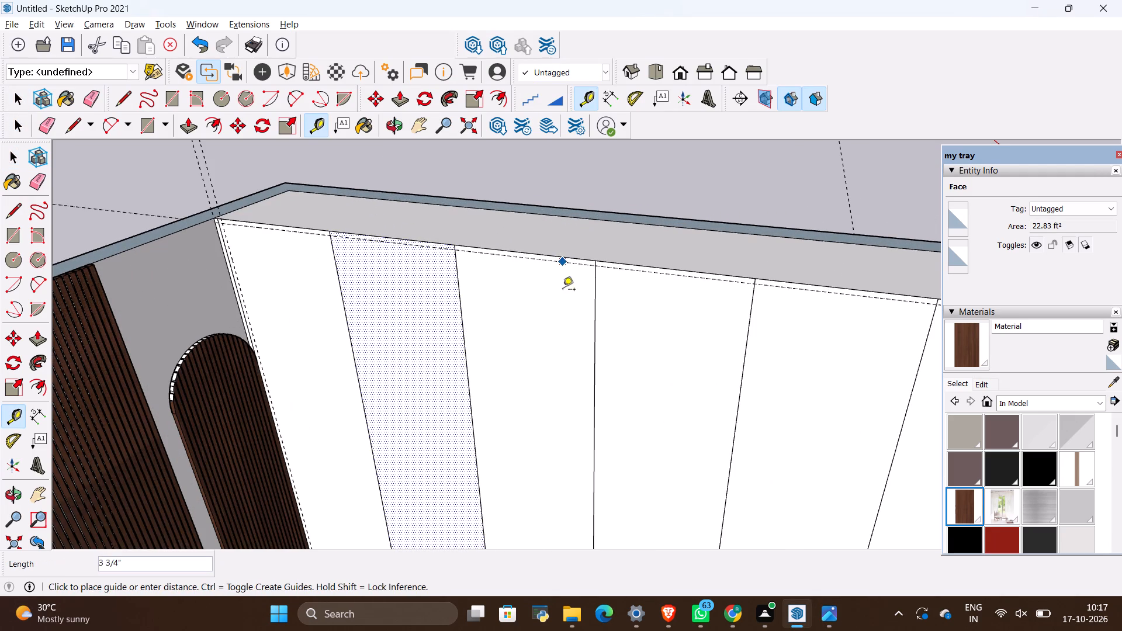
scroll(557, 390, down, 5)
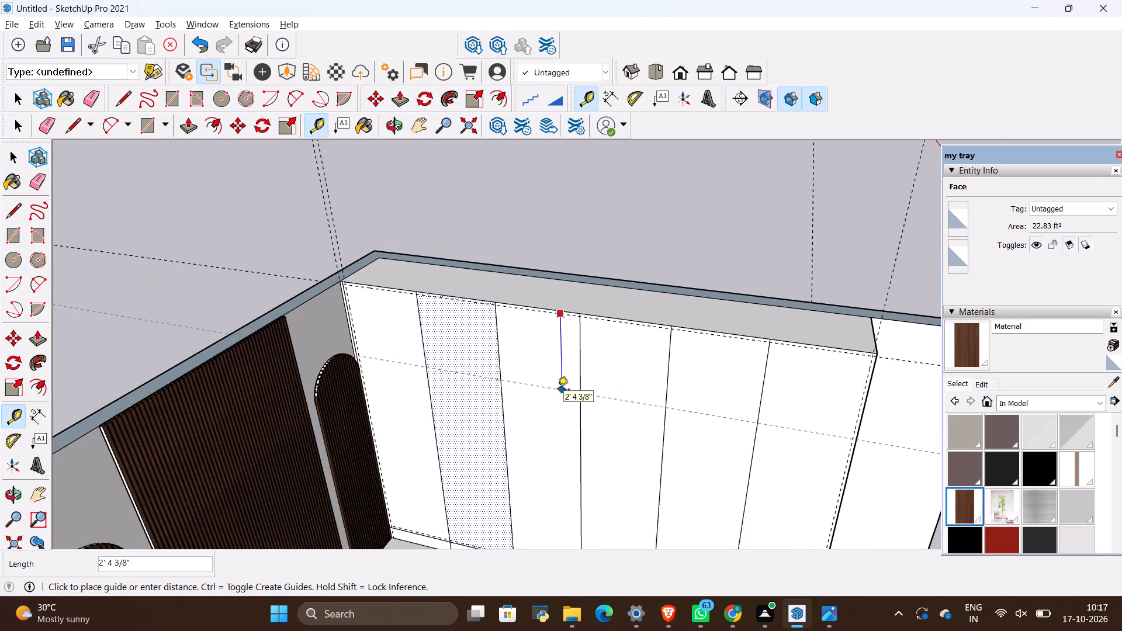
scroll(557, 390, down, 4)
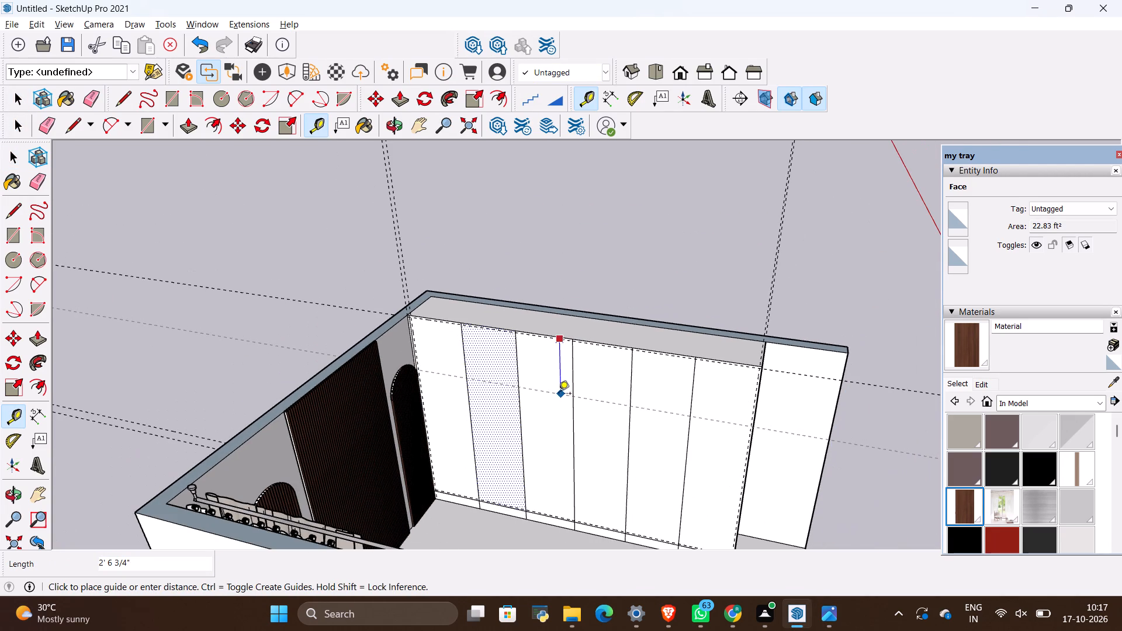
key(BackSpace)
text(2'6")
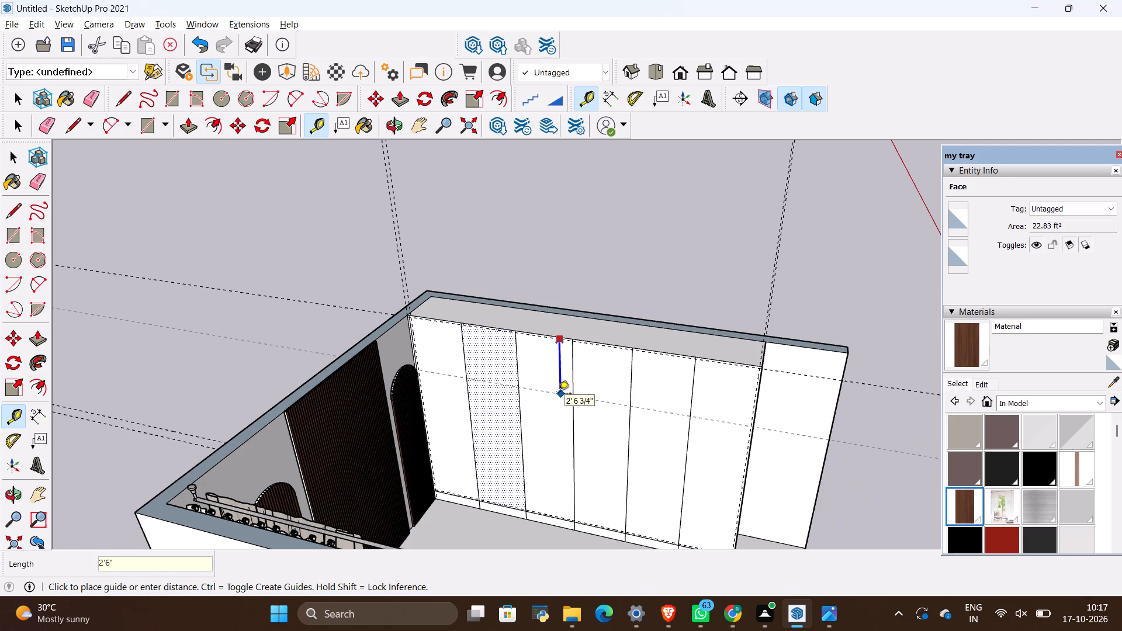
key(Return)
Draw a line along the horizontal guide across the wardrobe front, separating upper doors from lower ones, and check the split faces.
key(space)
click(559, 394)
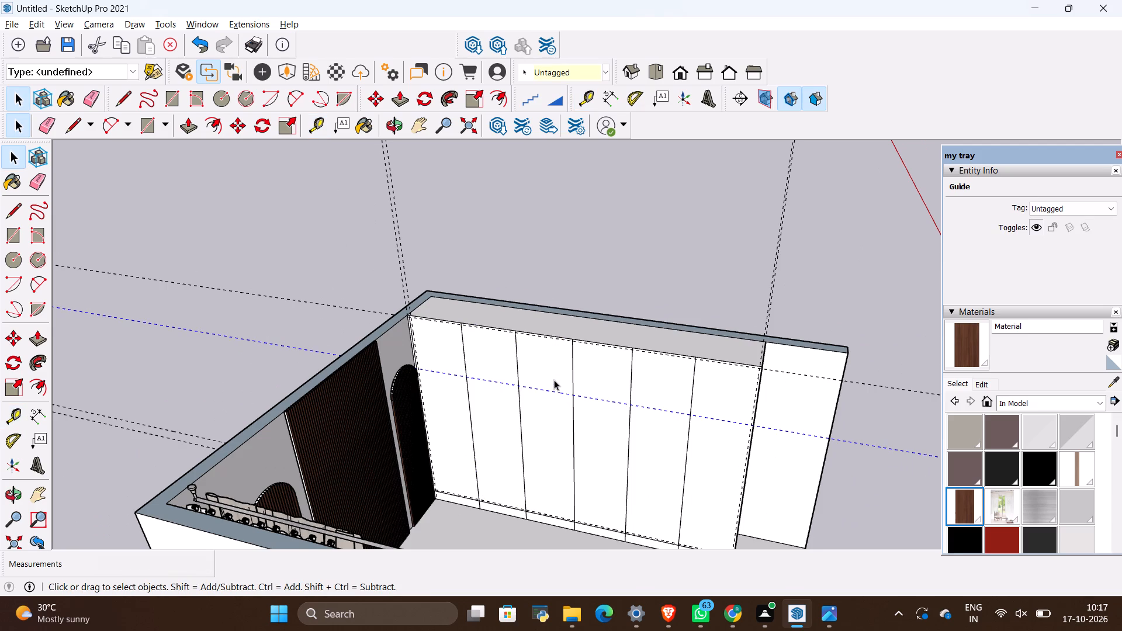
key(l)
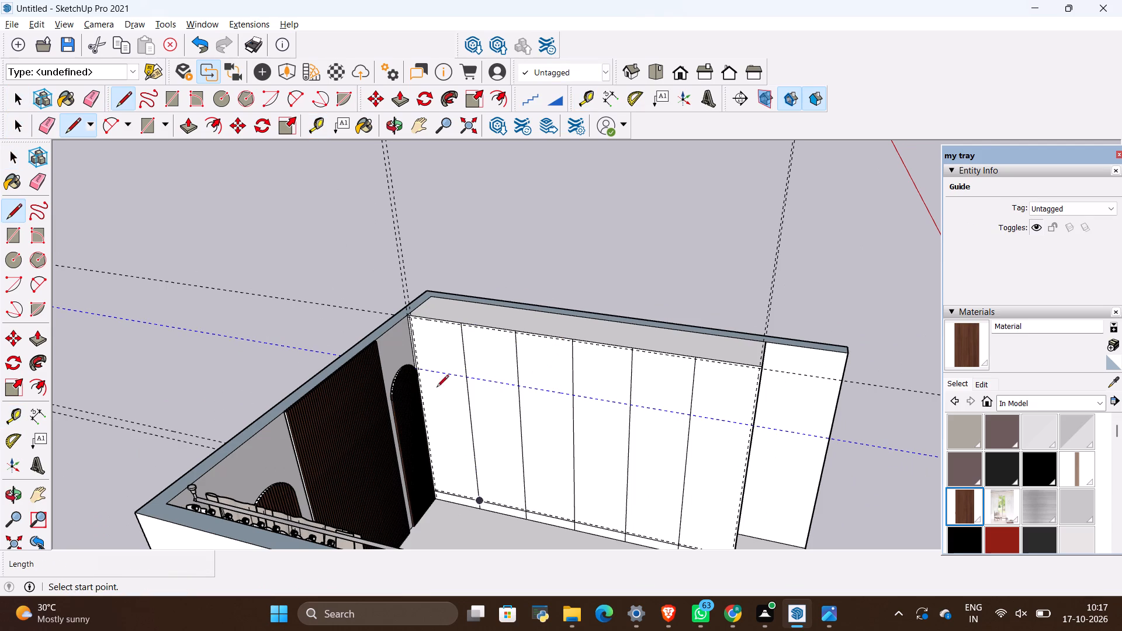
scroll(411, 393, up, 16)
scroll(417, 338, up, 1)
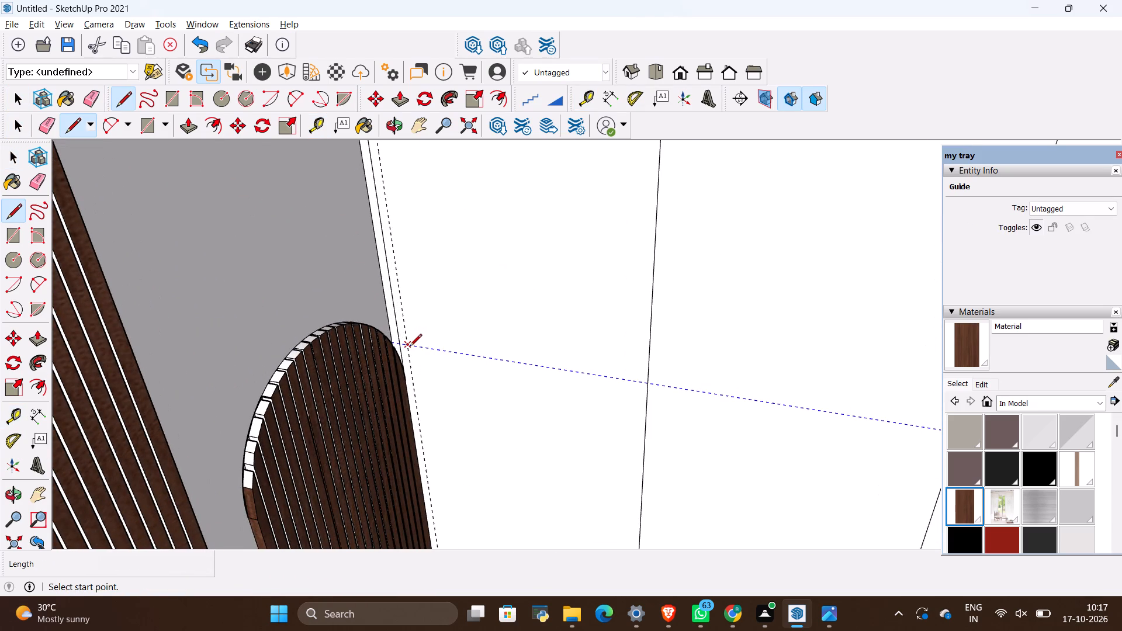
click(408, 347)
scroll(512, 347, down, 5)
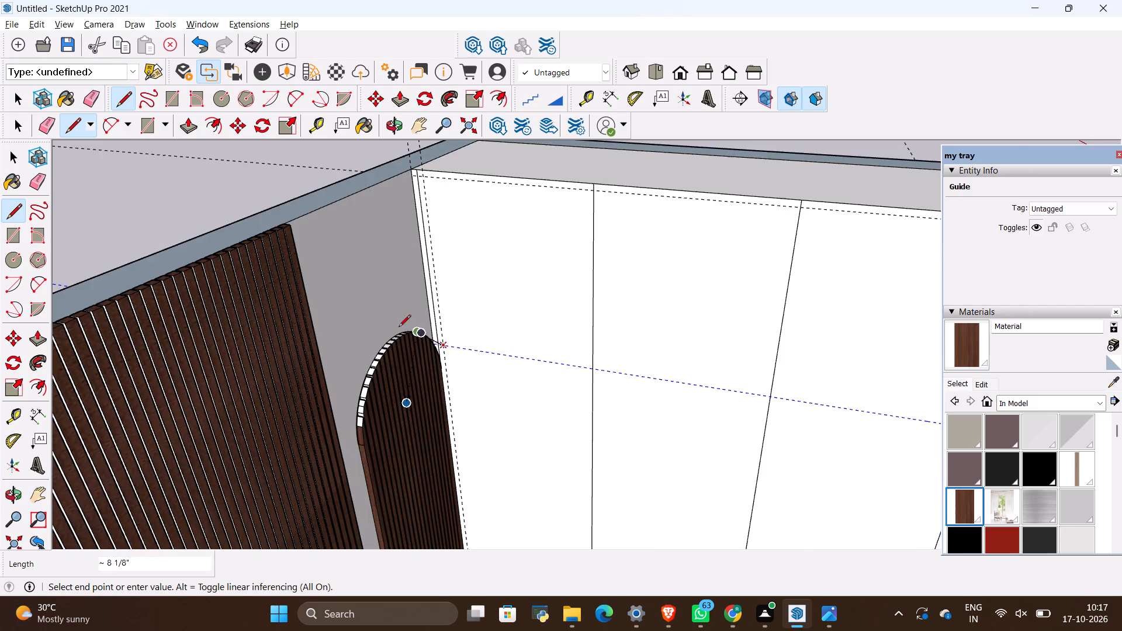
scroll(399, 328, down, 6)
scroll(567, 346, down, 8)
scroll(759, 364, up, 8)
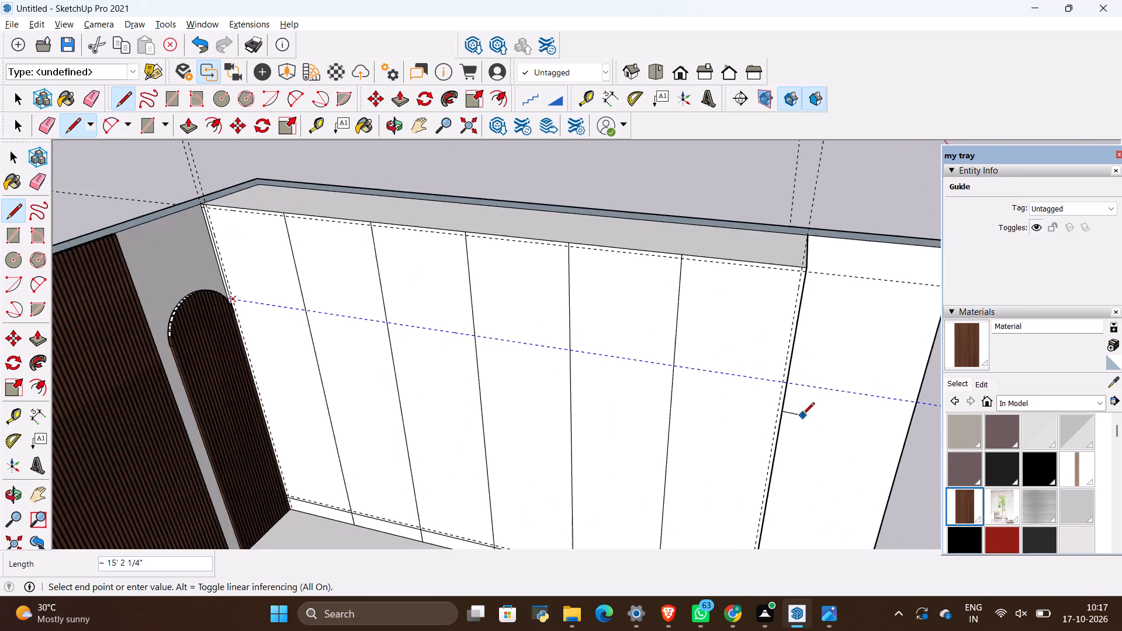
scroll(777, 396, up, 5)
click(782, 369)
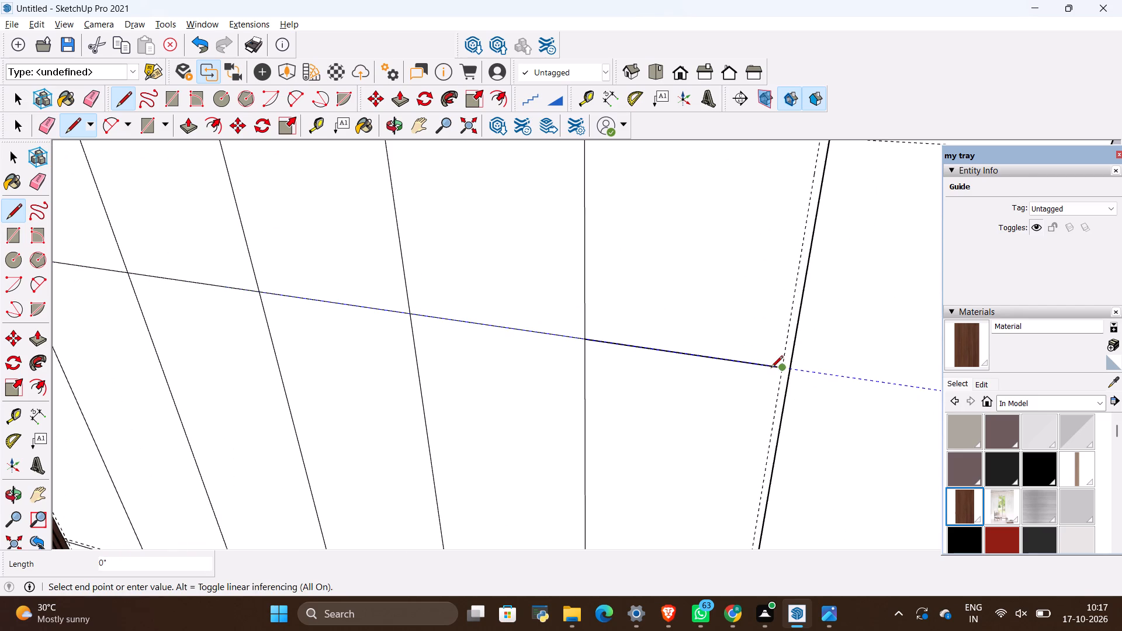
key(space)
click(731, 324)
scroll(802, 401, down, 5)
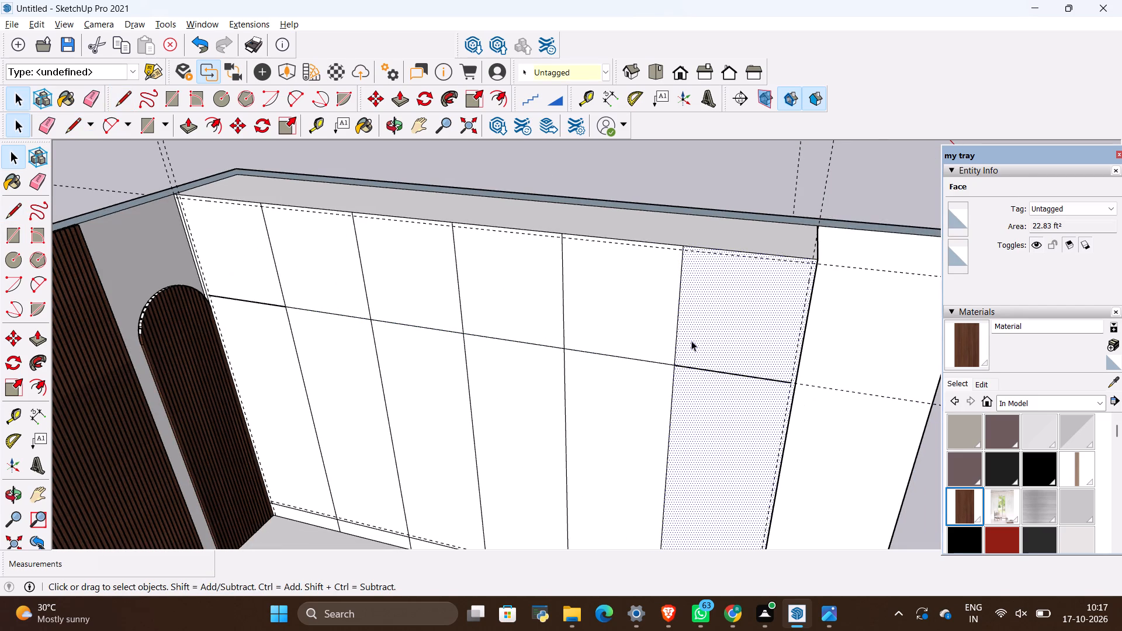
click(635, 332)
scroll(635, 332, down, 5)
click(546, 320)
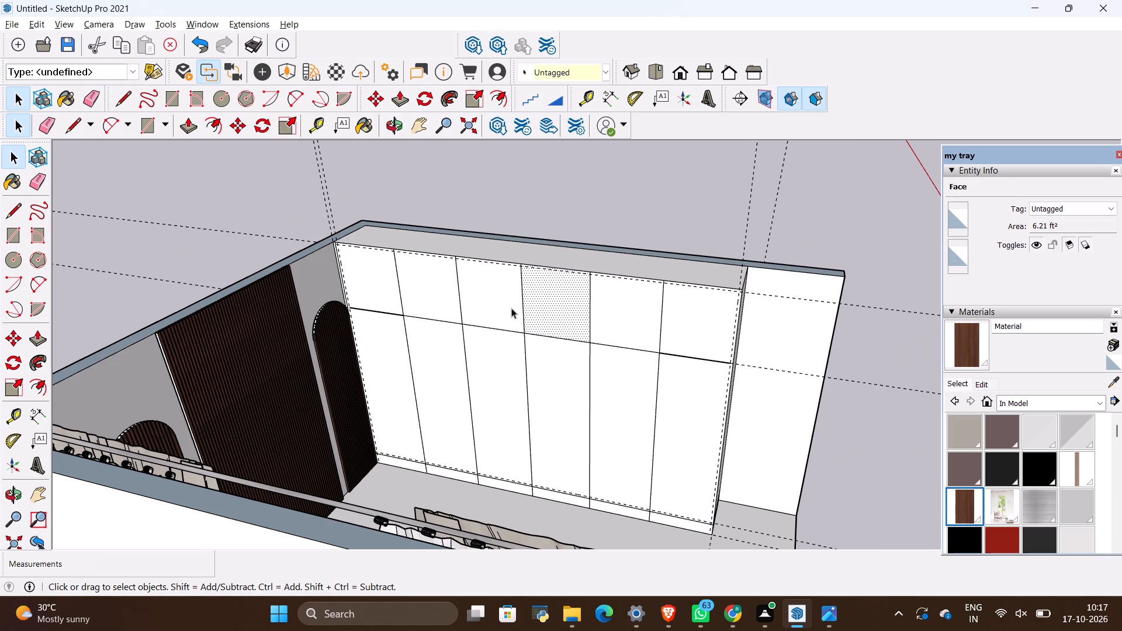
click(510, 307)
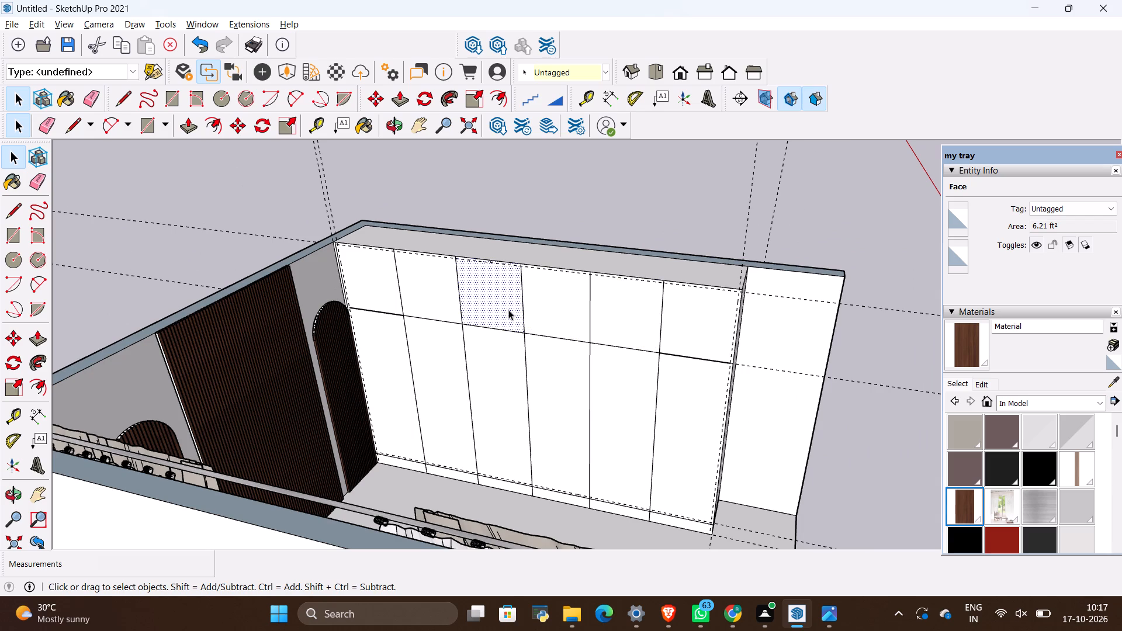
Draw a line about 14' 5" long along the guide just below the wardrobe front's top edge, and check the faces.
key(l)
scroll(255, 231, down, 1)
scroll(302, 235, up, 10)
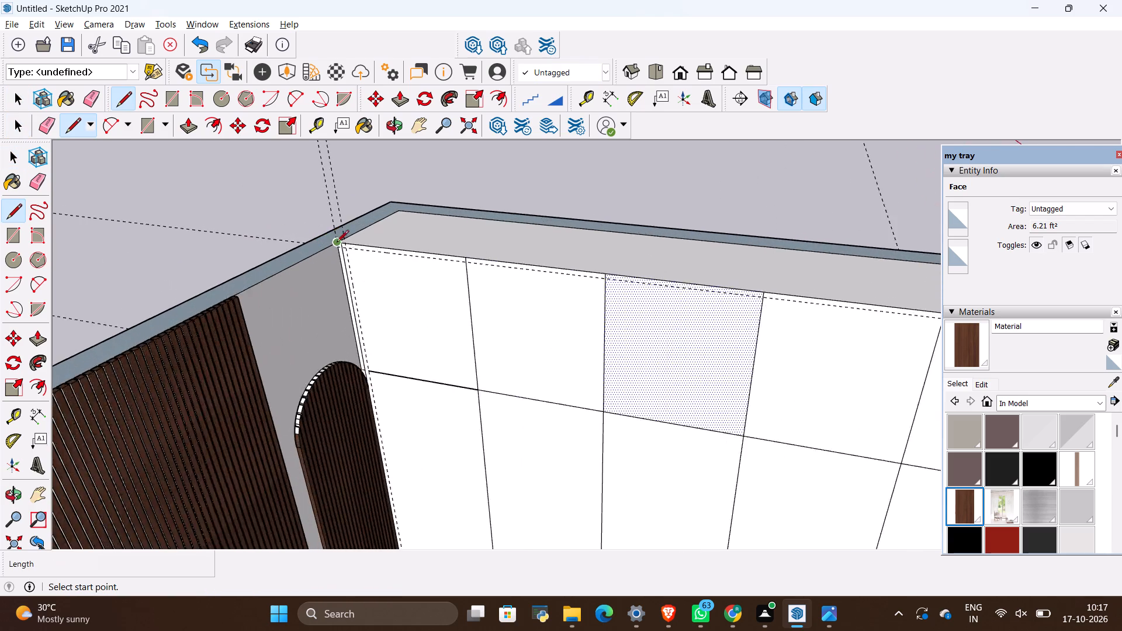
scroll(337, 243, up, 10)
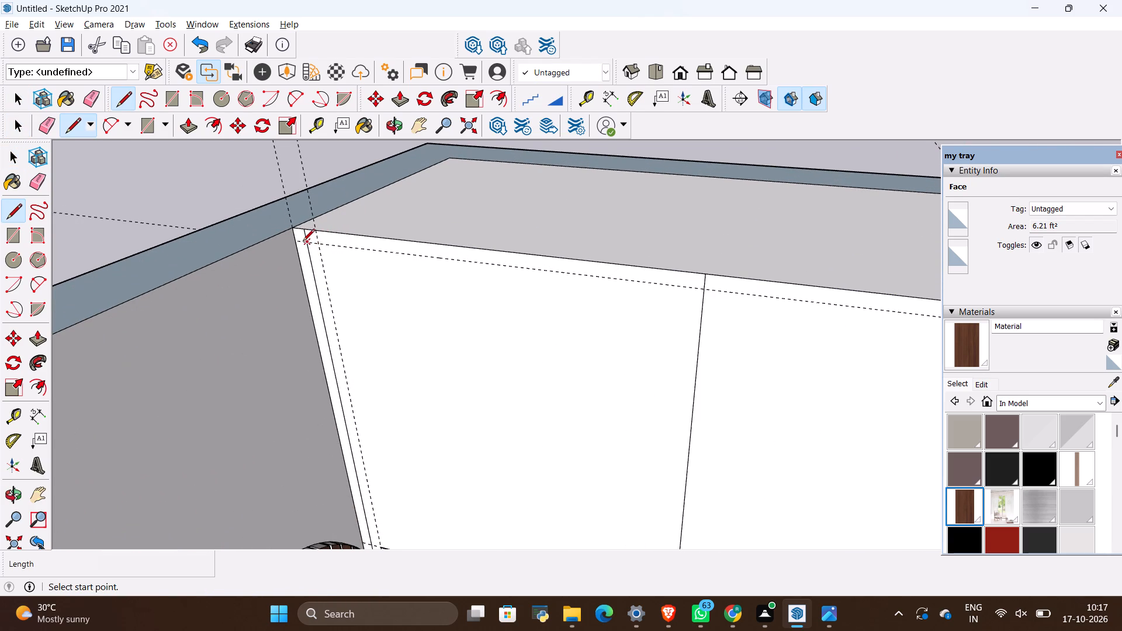
click(303, 242)
scroll(299, 258, down, 20)
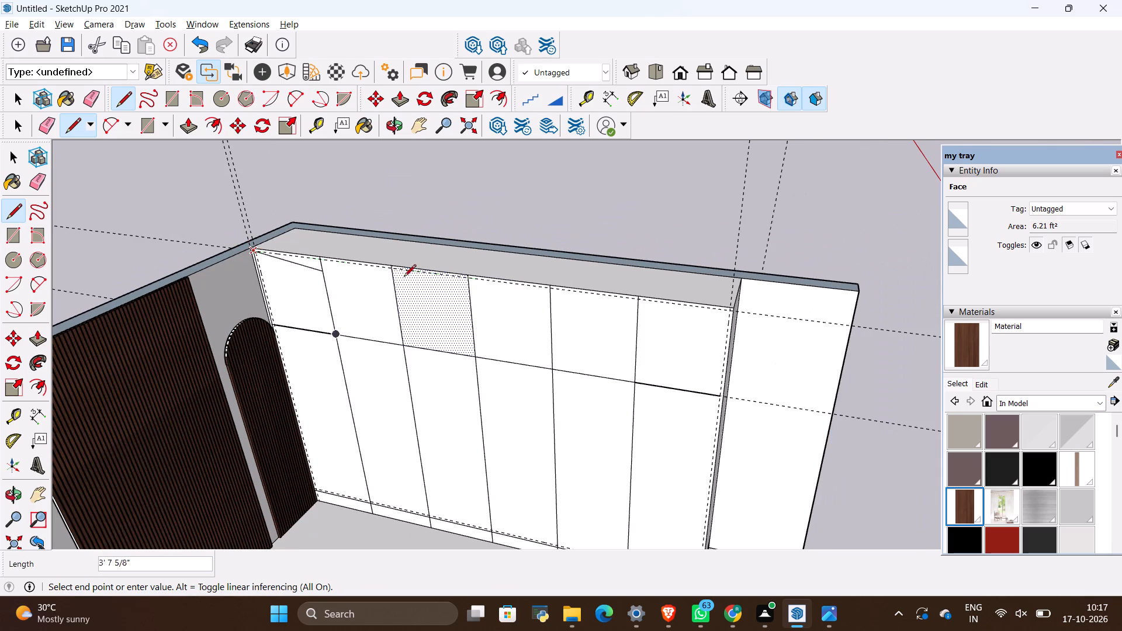
scroll(727, 311, up, 10)
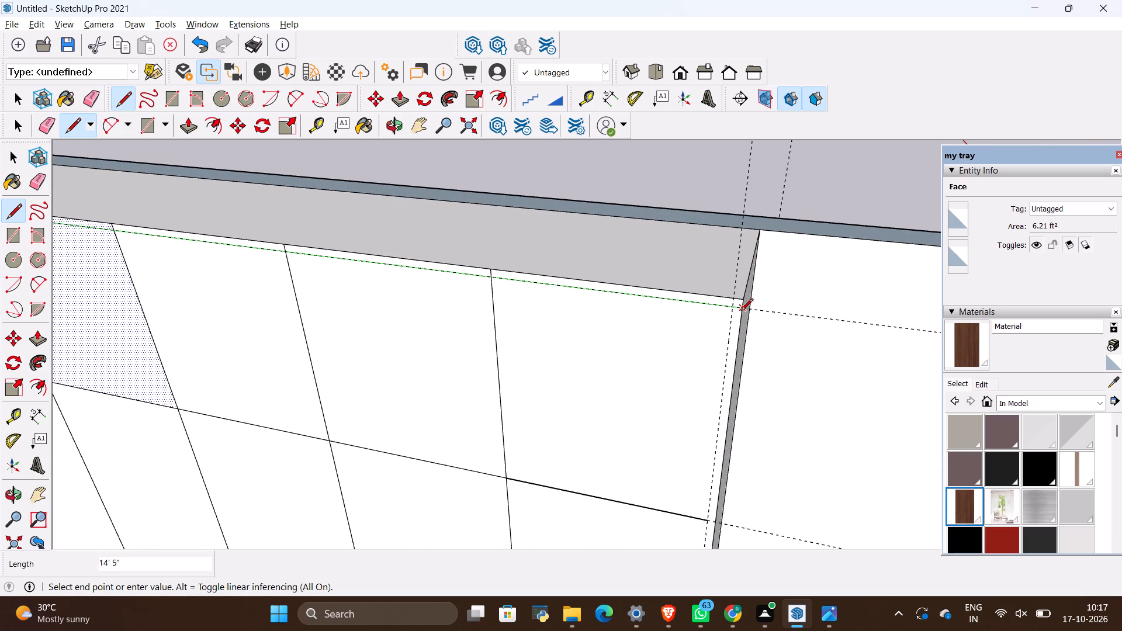
click(741, 311)
key(space)
click(659, 327)
scroll(701, 293, down, 2)
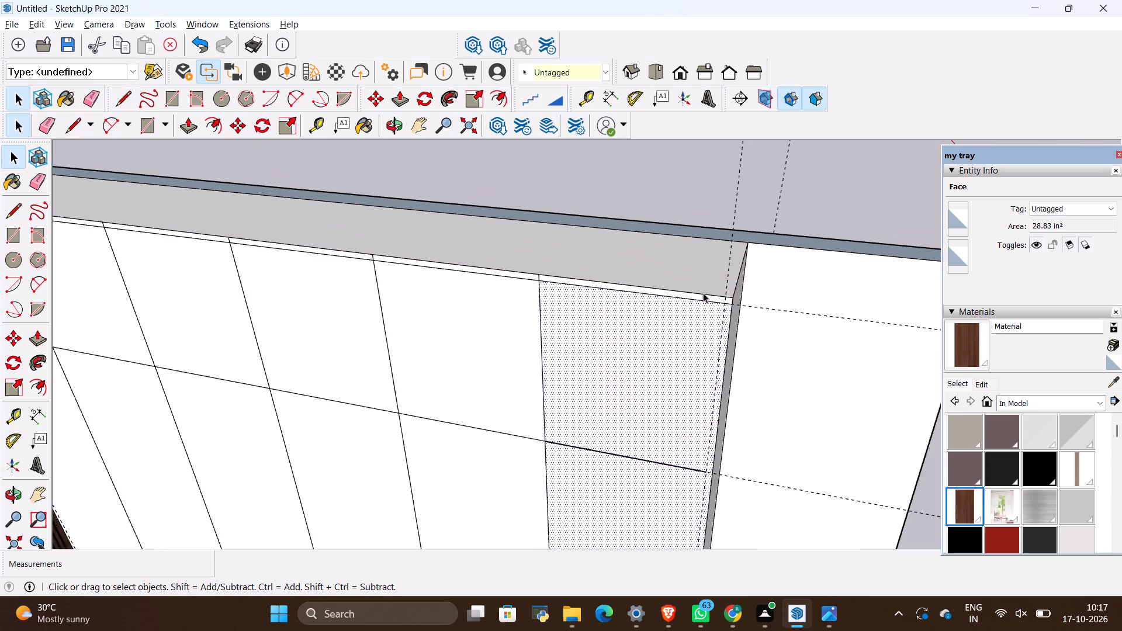
scroll(703, 293, down, 9)
click(674, 398)
click(594, 347)
click(595, 370)
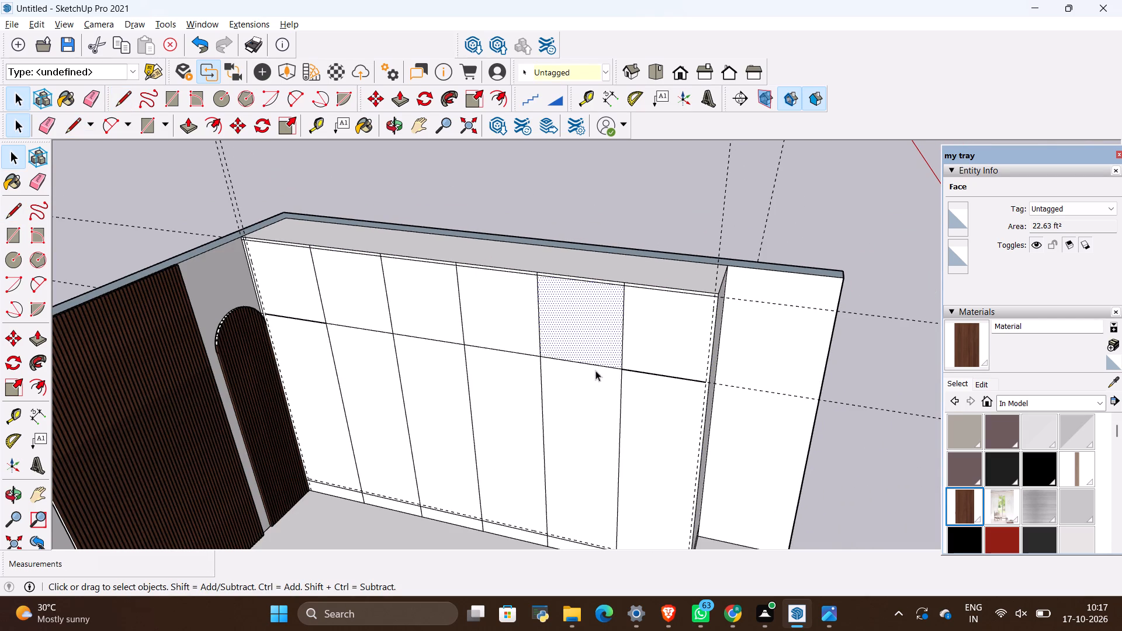
click(677, 355)
Check the reference image, and draw a rectangle over the upper door farthest from the slatted wall, ending at the vertical side guide.
scroll(683, 381, up, 5)
key(alt+Tab)
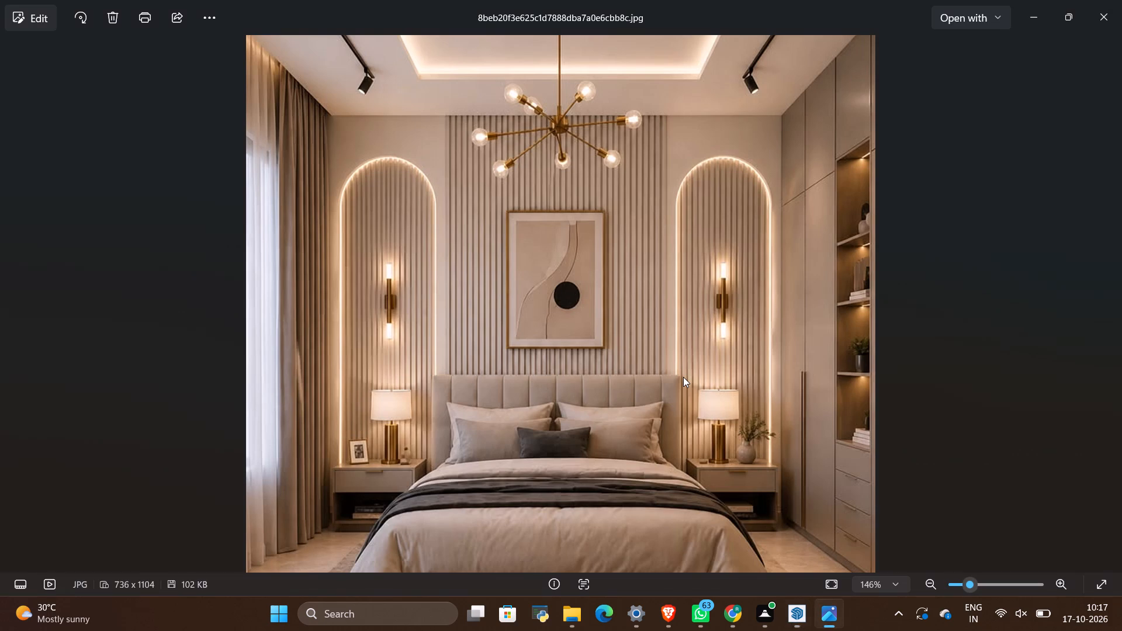
key(alt+Tab)
scroll(631, 295, up, 4)
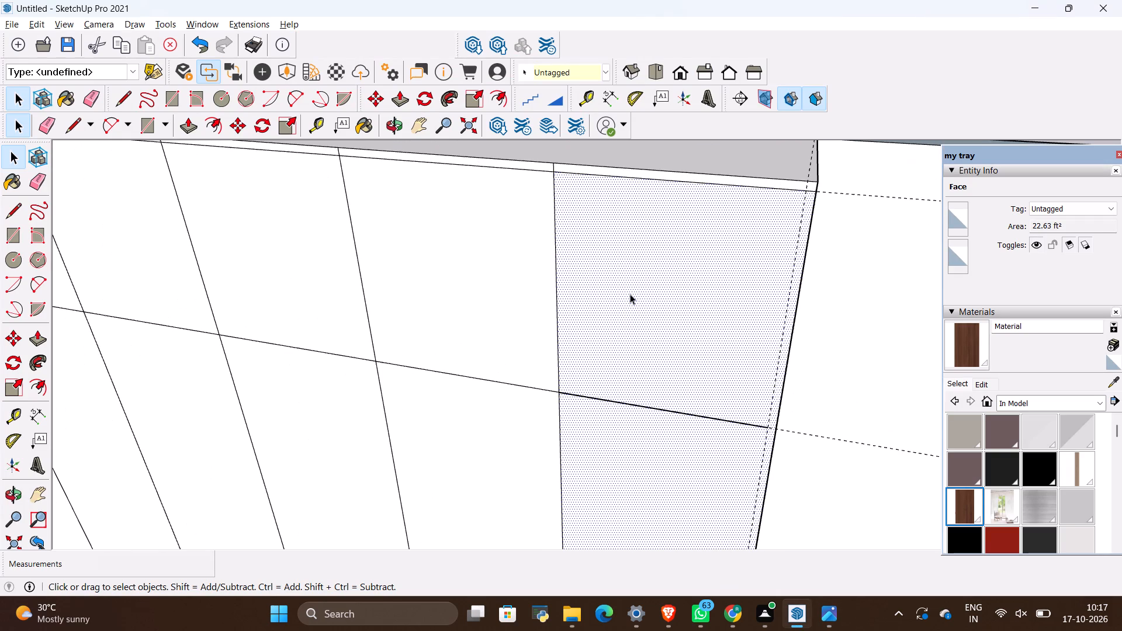
key(r)
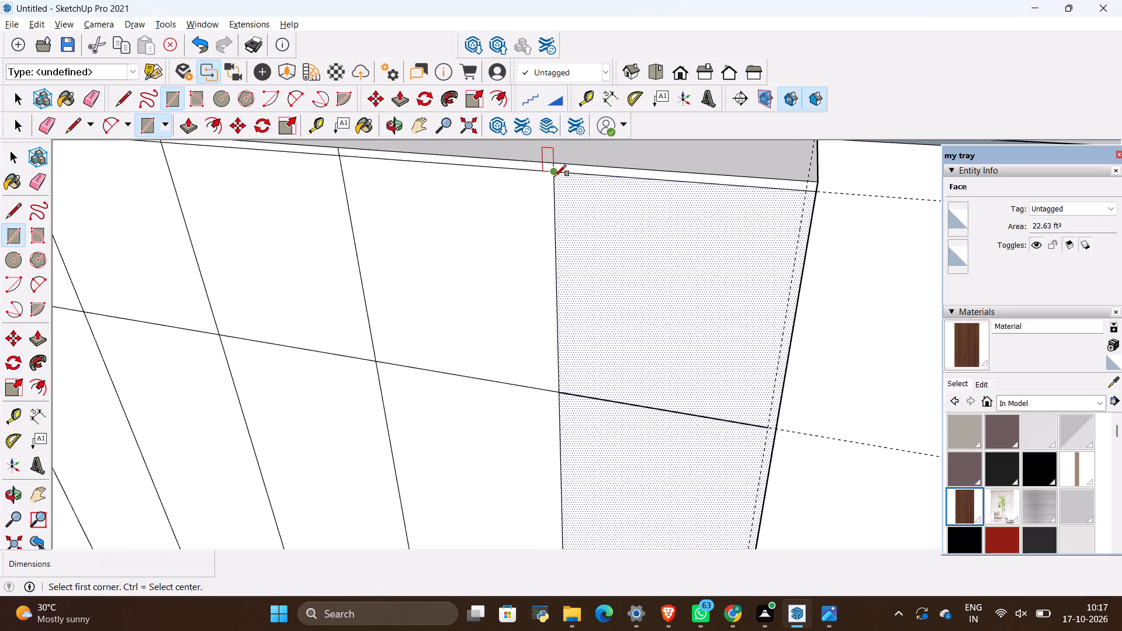
click(554, 176)
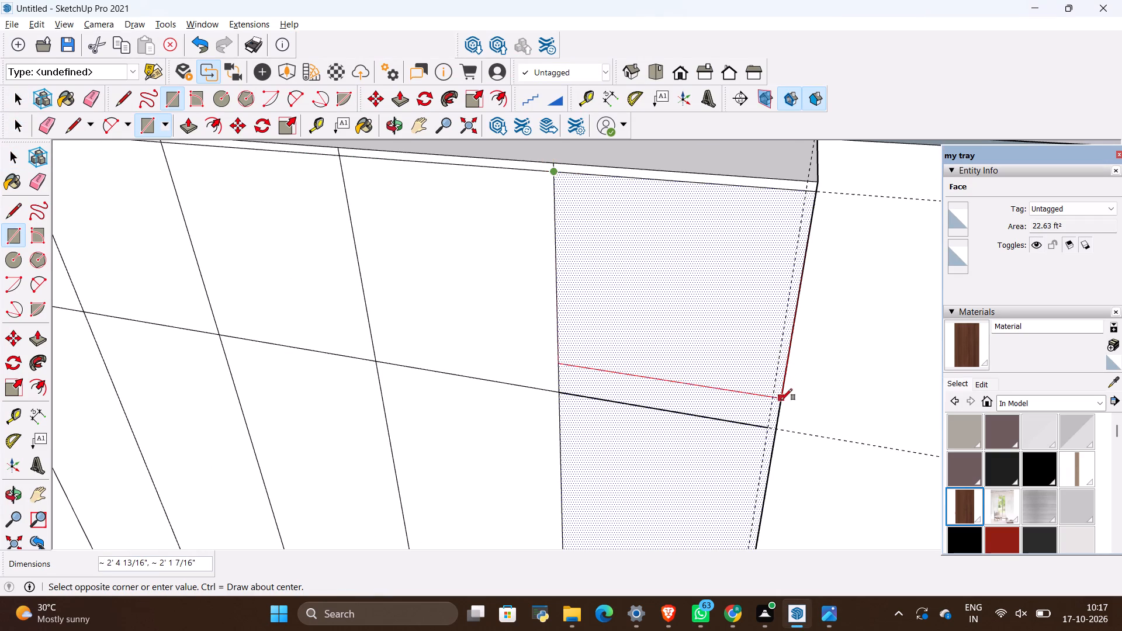
click(771, 426)
scroll(659, 400, down, 5)
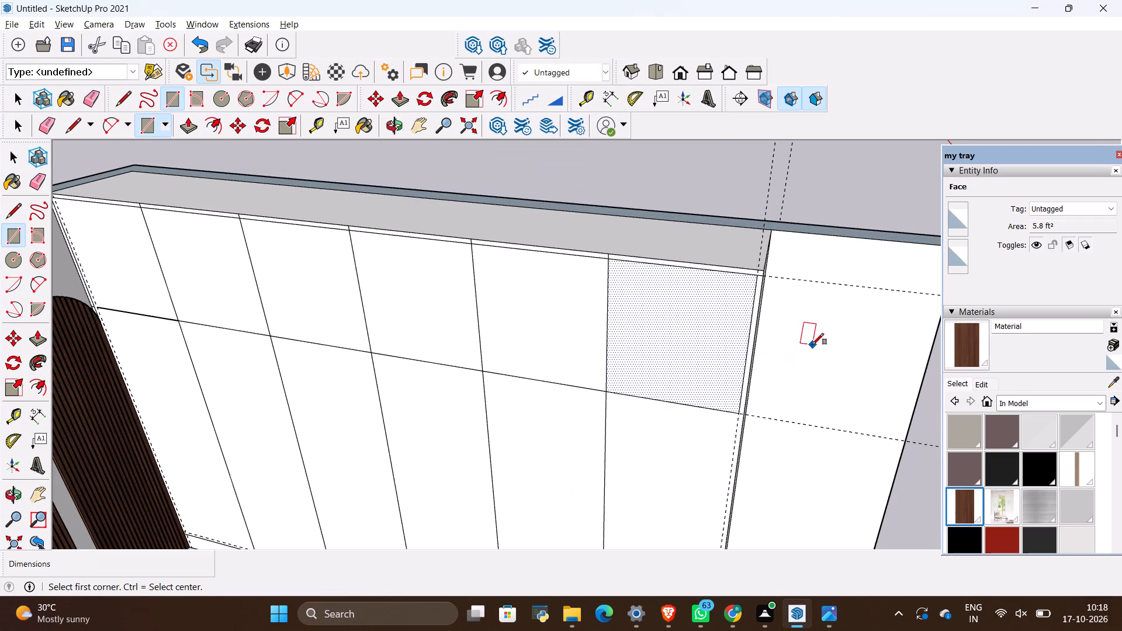
key(space)
click(568, 337)
click(625, 456)
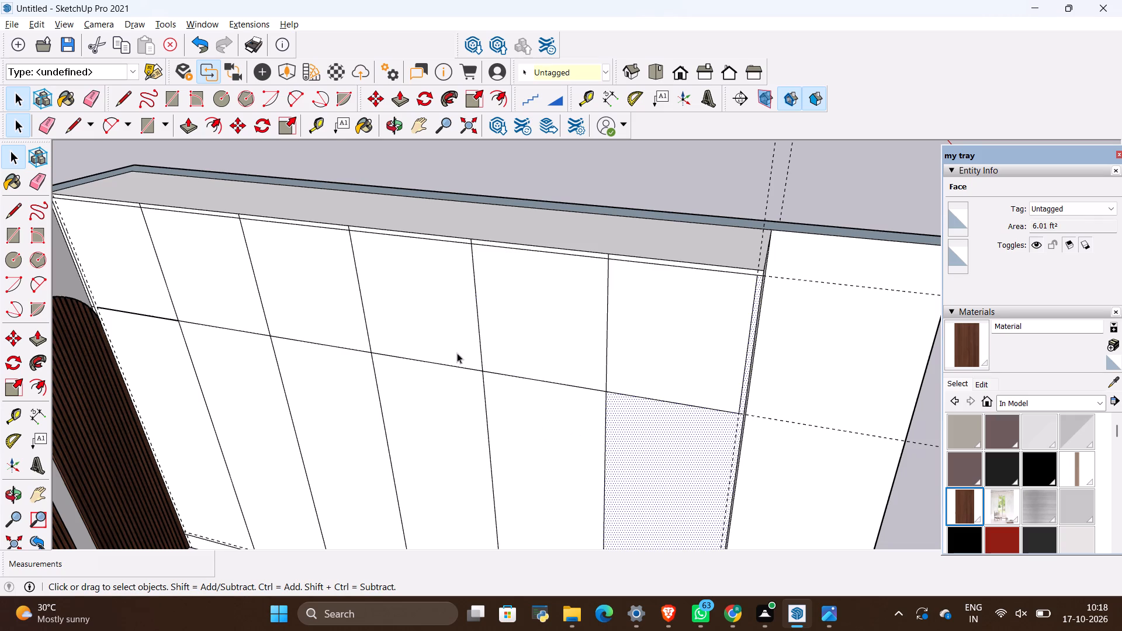
click(418, 337)
click(407, 421)
scroll(554, 375, down, 6)
scroll(139, 290, up, 4)
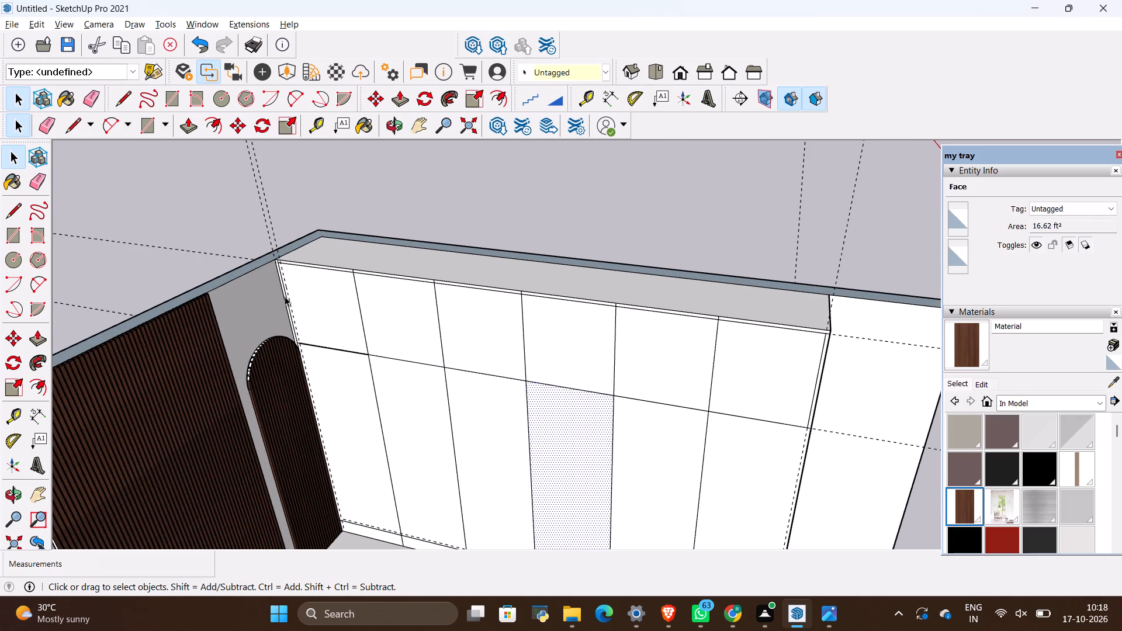
Draw a rectangle about 2' 3 13/16" by 9' 5" over the door column beside the slatted wall, bounded by the edge guides.
click(348, 299)
click(330, 400)
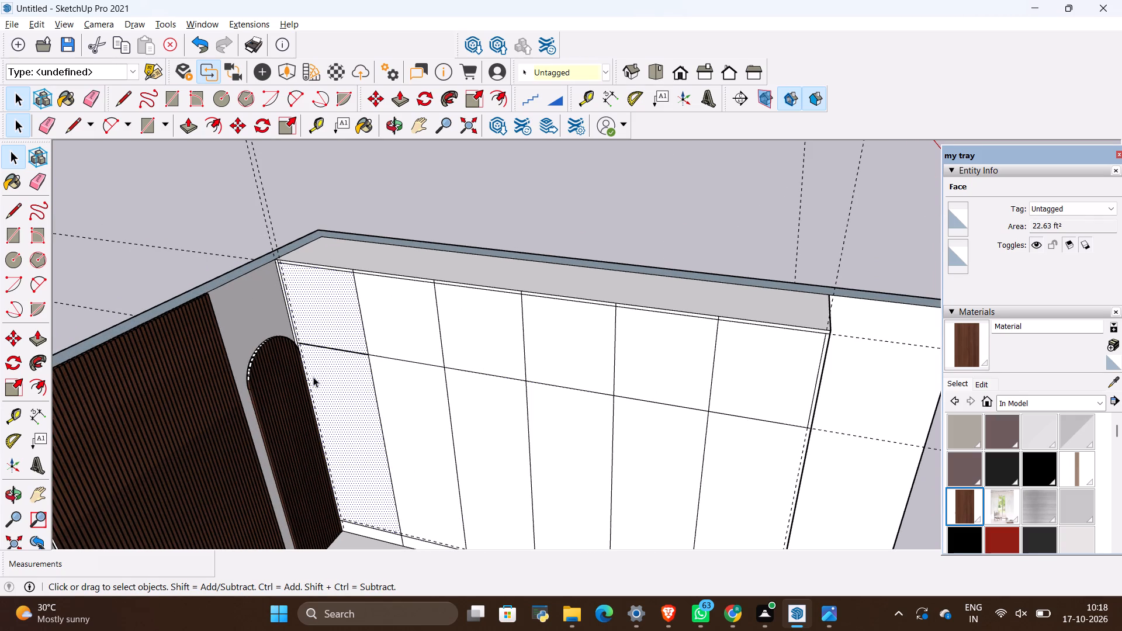
key(r)
scroll(277, 267, up, 10)
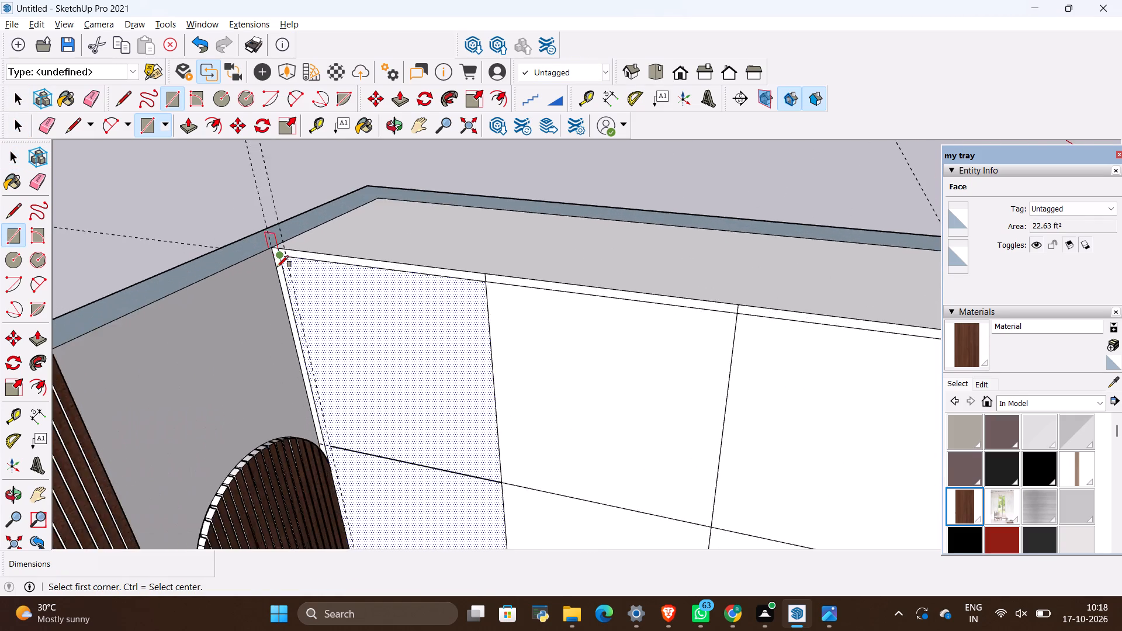
scroll(277, 267, up, 5)
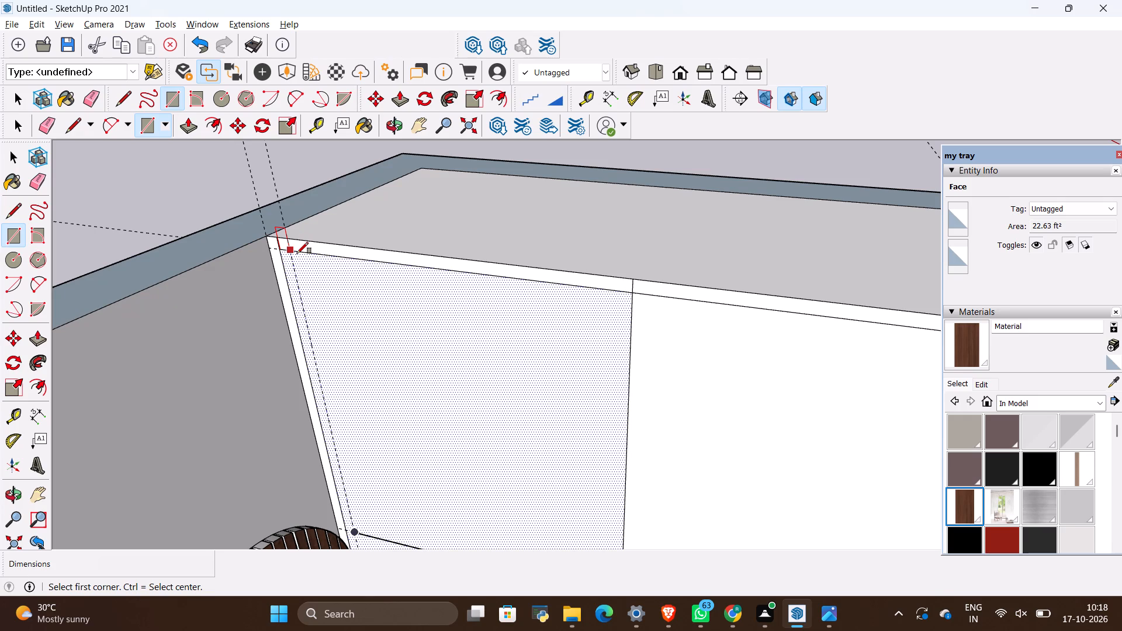
click(295, 254)
scroll(413, 306, down, 10)
scroll(392, 240, down, 8)
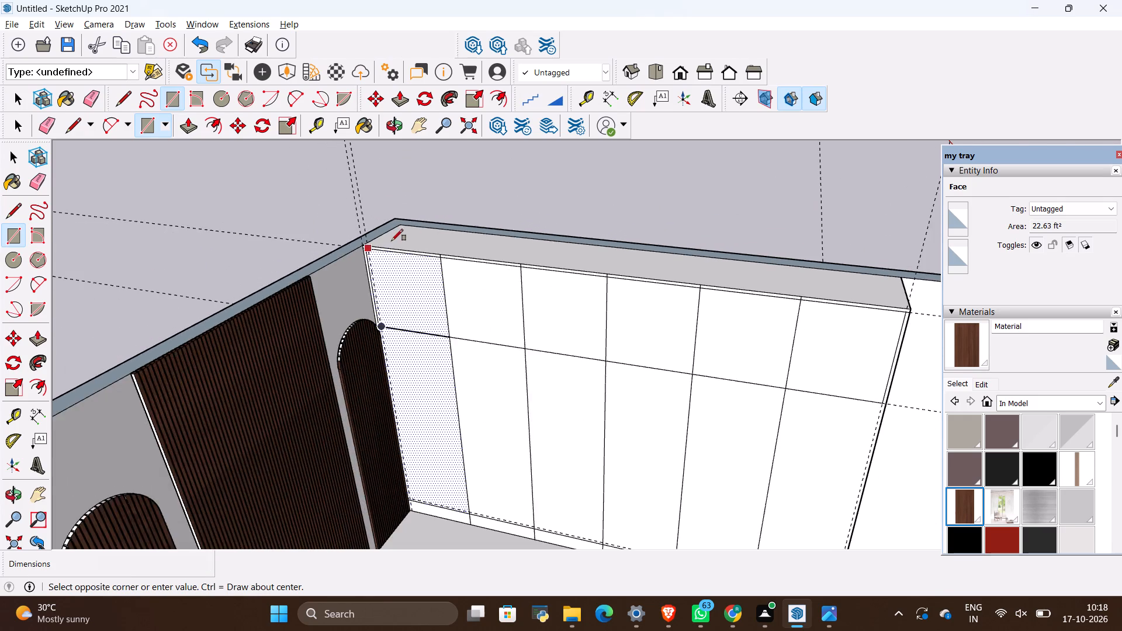
scroll(392, 241, down, 2)
scroll(434, 382, up, 5)
scroll(437, 467, up, 13)
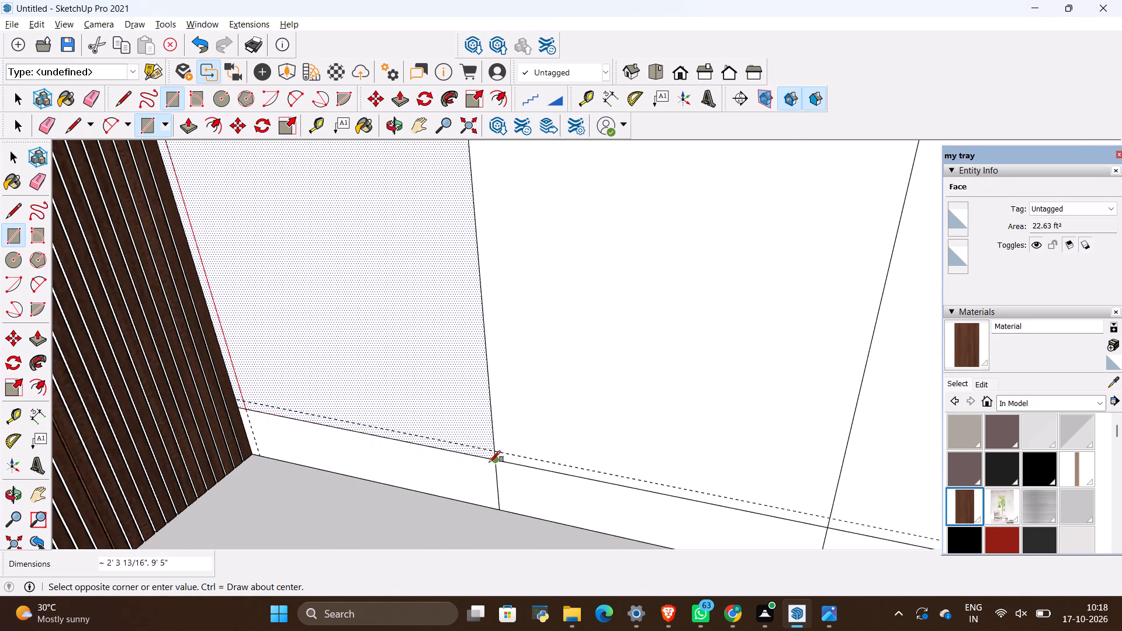
click(495, 452)
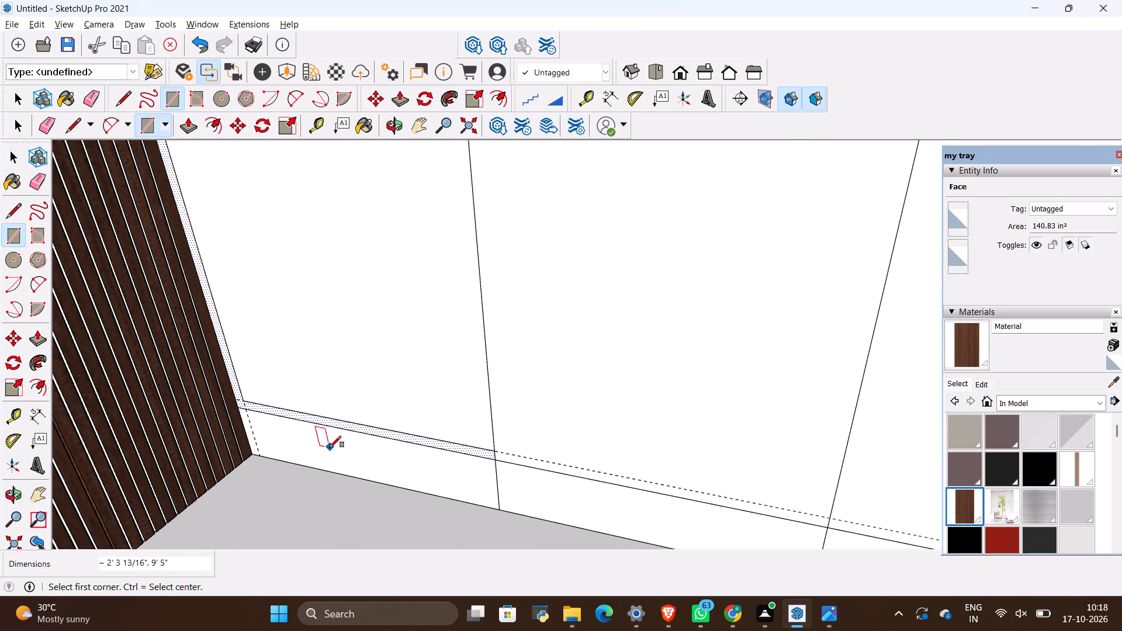
Draw a line about 12' 3/16" long along the guide above the plinth, from the first door column to the wardrobe's far end.
key(l)
click(494, 451)
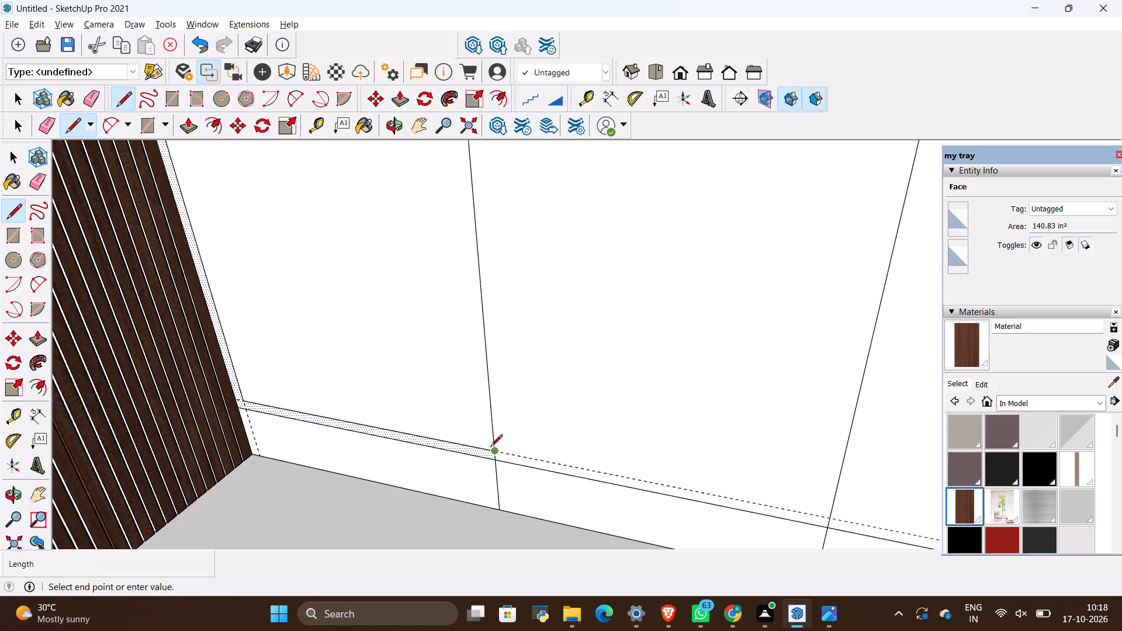
scroll(262, 354, down, 15)
scroll(329, 367, down, 5)
middle_drag(450, 453, 462, 507)
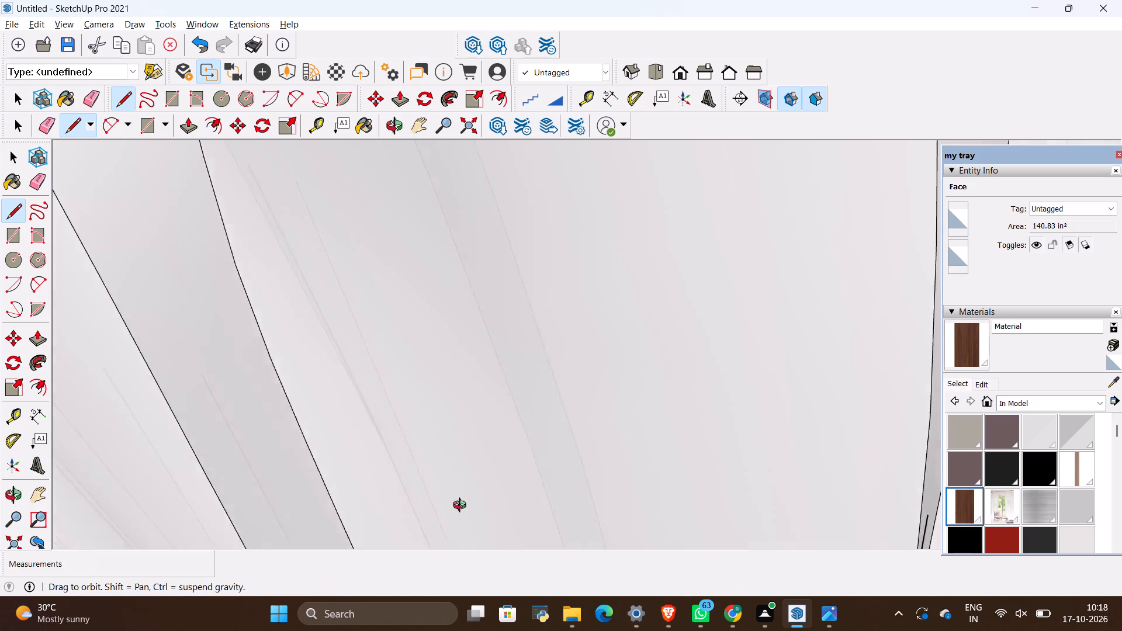
middle_drag(462, 507, 472, 535)
scroll(484, 518, down, 20)
scroll(484, 518, down, 9)
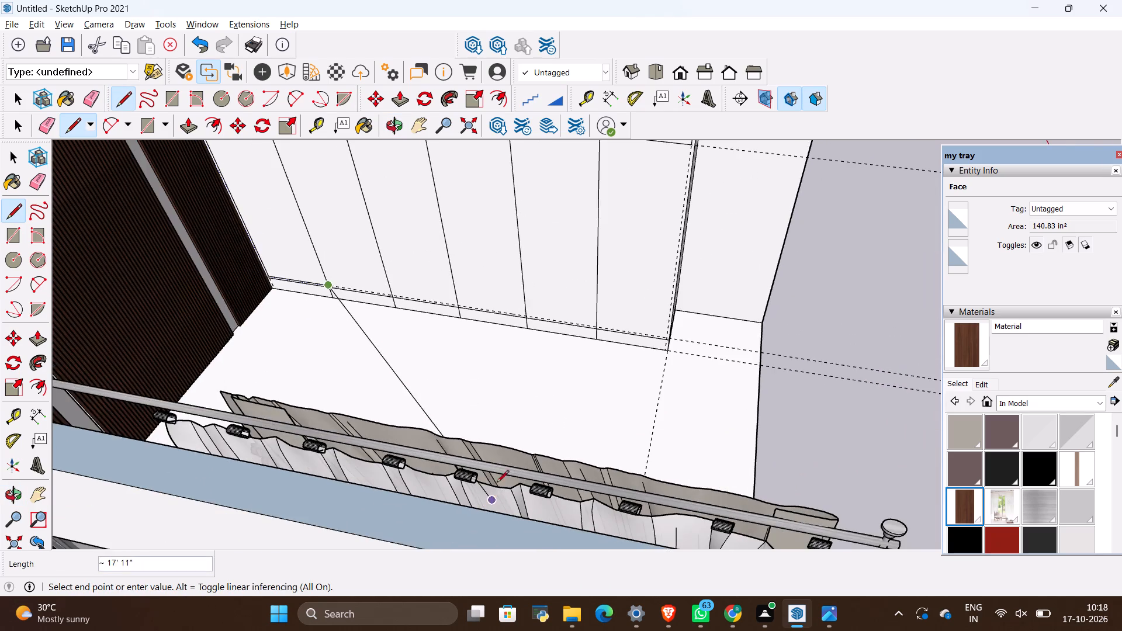
scroll(565, 354, up, 5)
scroll(642, 298, up, 3)
scroll(786, 337, up, 4)
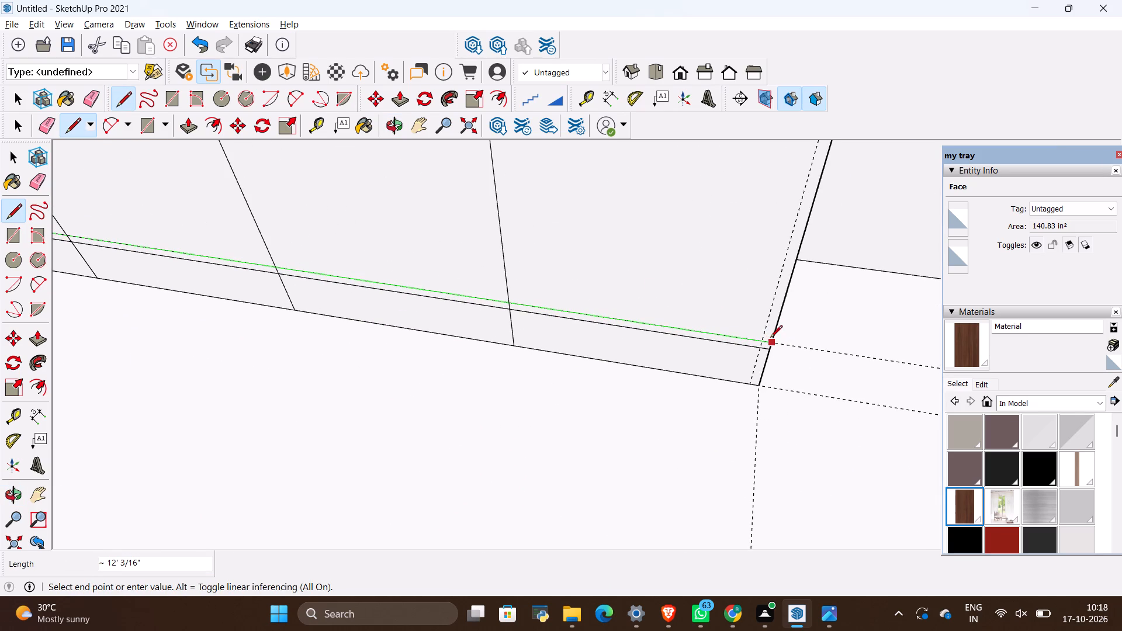
click(771, 339)
key(space)
click(714, 323)
scroll(754, 424, down, 3)
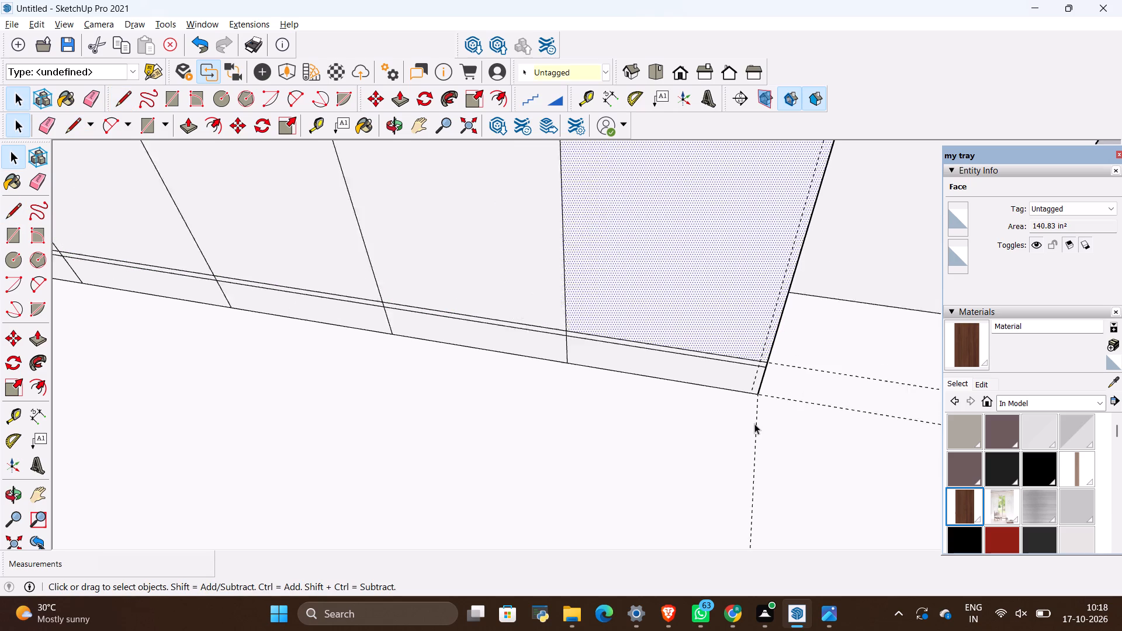
scroll(754, 424, down, 14)
Draw a line about 7' long up the side guide at the wardrobe's far end, from the plinth line to the horizontal door divider, and check the door faces.
key(l)
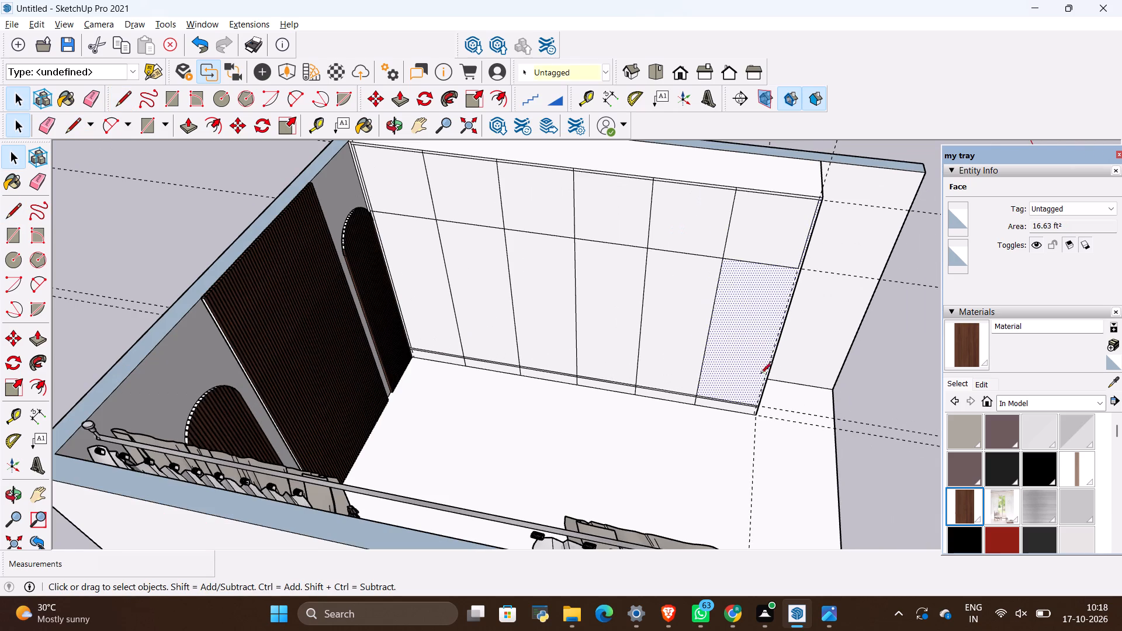
scroll(760, 372, up, 16)
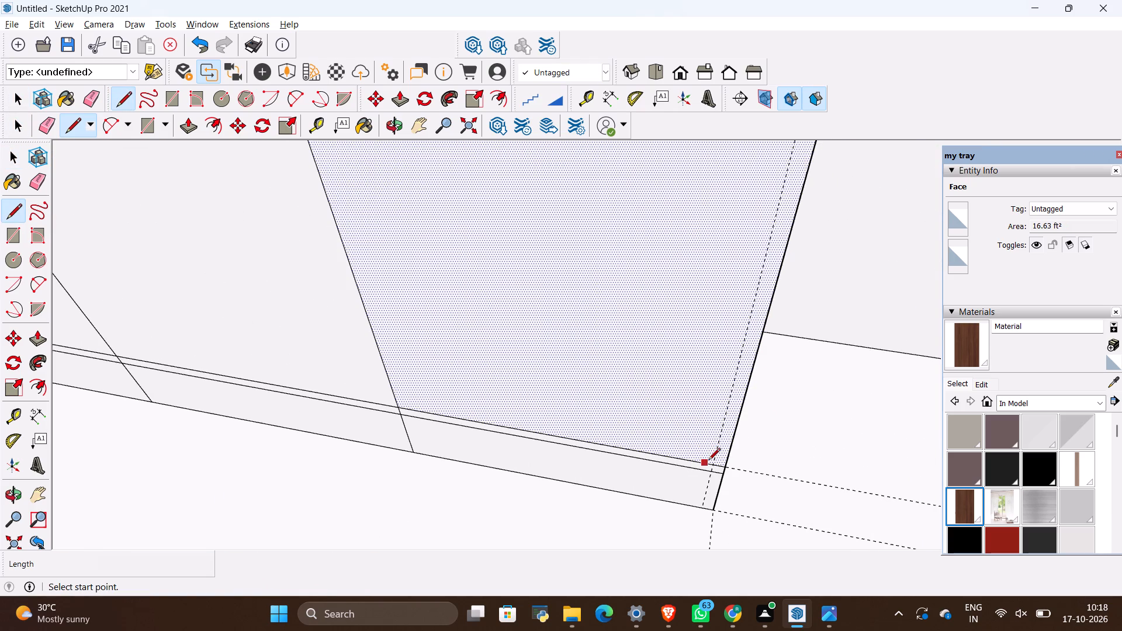
click(709, 462)
scroll(709, 386, down, 17)
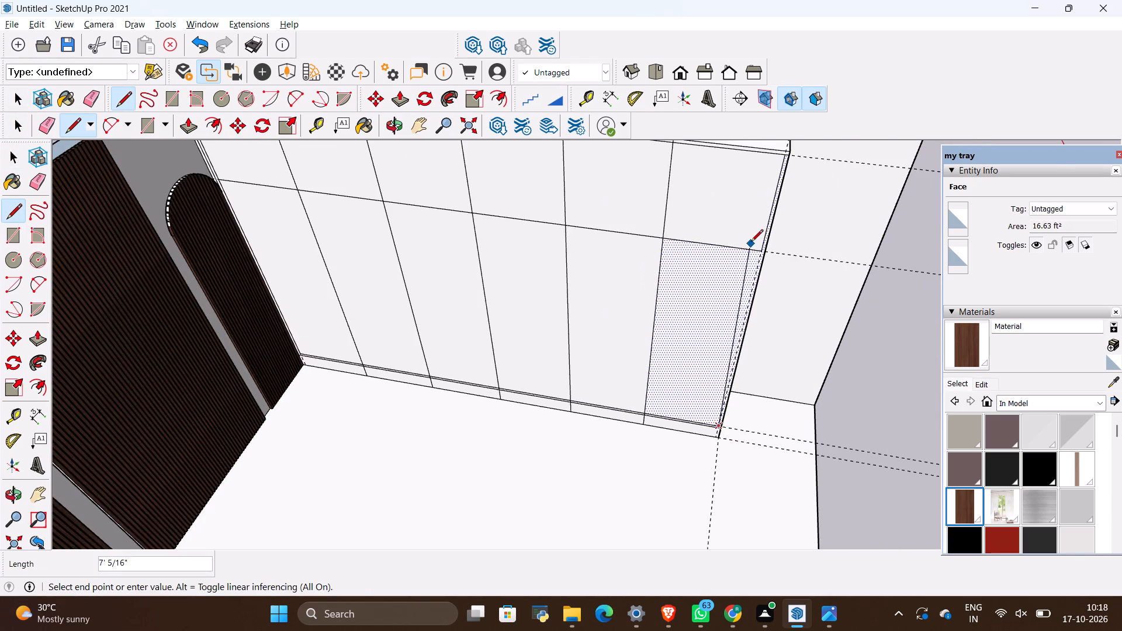
scroll(766, 248, up, 12)
click(757, 253)
key(space)
click(707, 296)
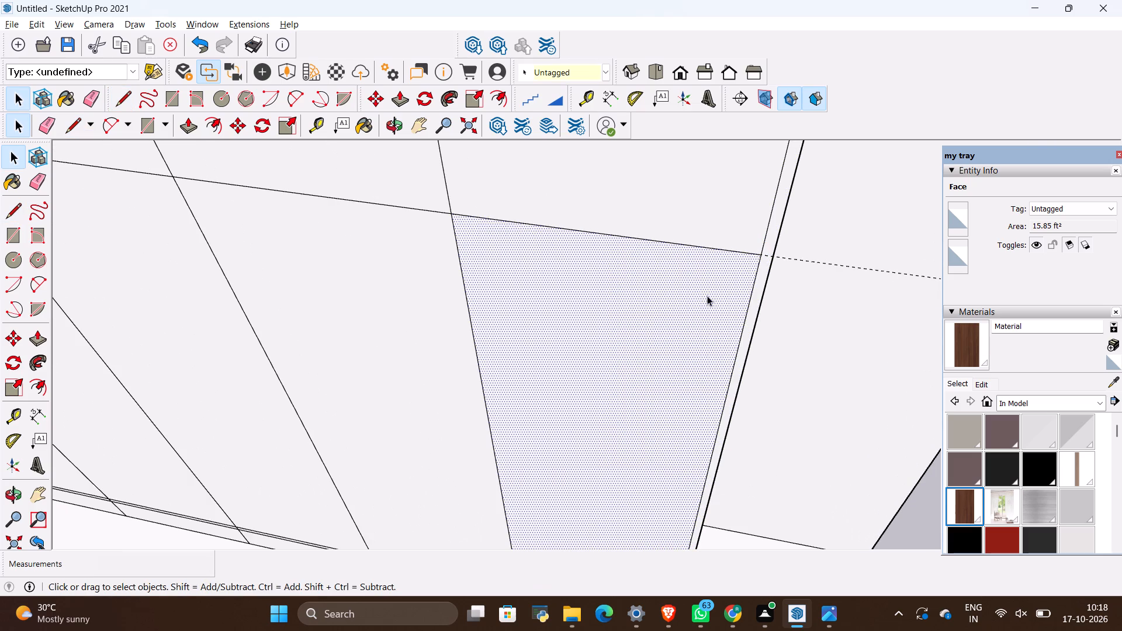
click(723, 225)
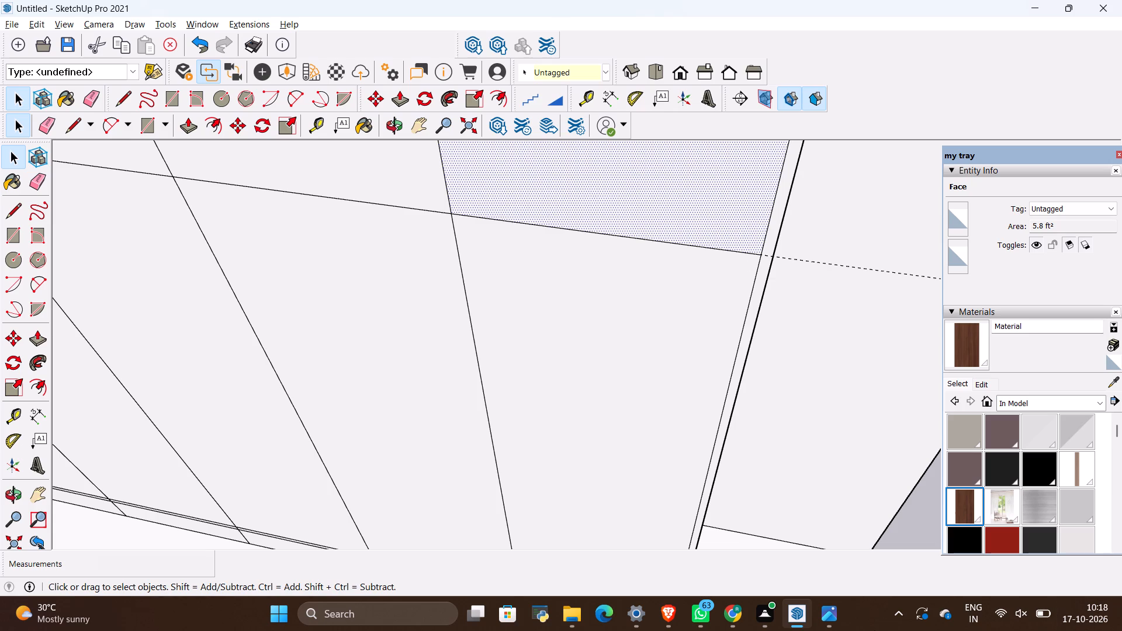
Examine the upper door face beside the slatted wall and compare the wardrobe layout with the reference image.
scroll(396, 509, down, 1)
scroll(337, 316, down, 4)
scroll(403, 321, down, 5)
scroll(540, 323, down, 5)
middle_drag(310, 332, 373, 373)
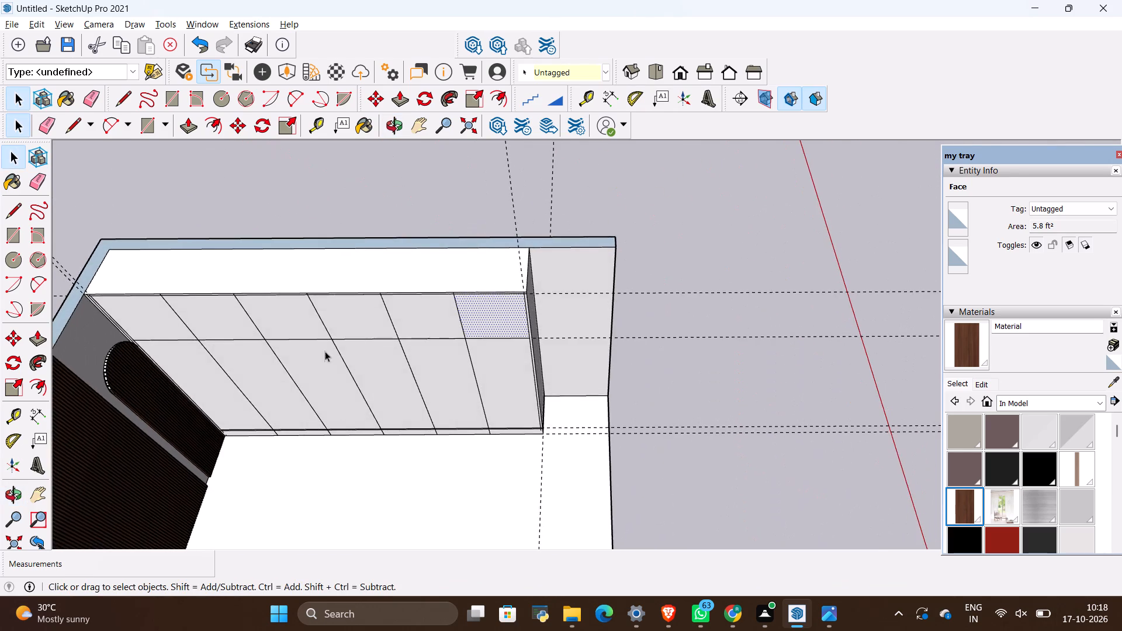
scroll(259, 396, up, 4)
scroll(557, 365, down, 5)
middle_drag(586, 477, 606, 377)
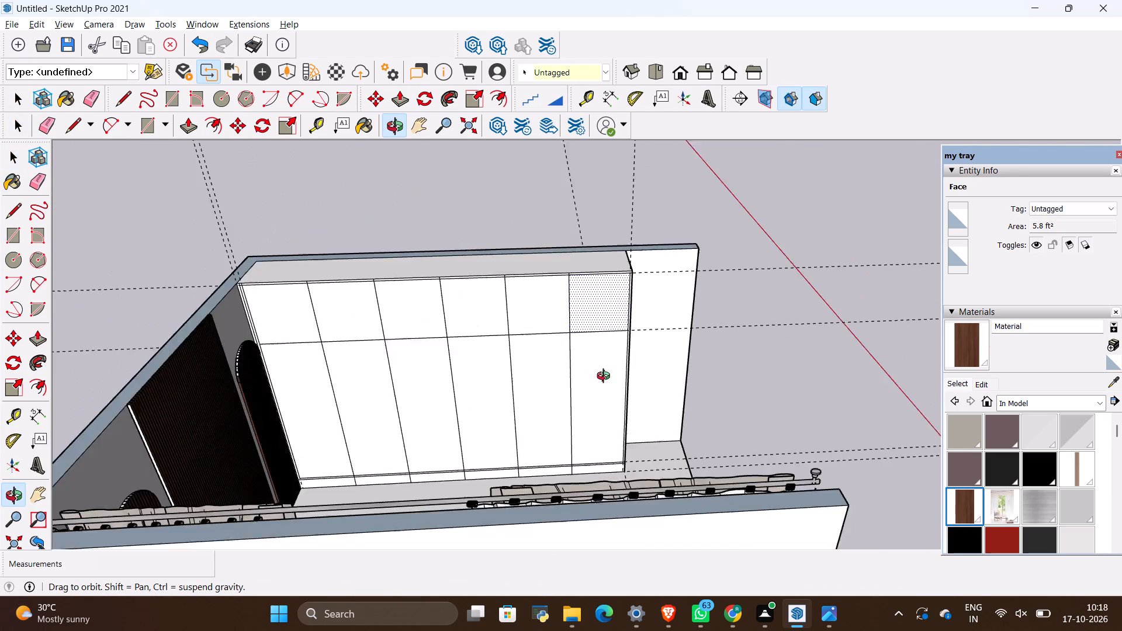
middle_drag(606, 377, 610, 416)
scroll(316, 313, up, 5)
click(264, 338)
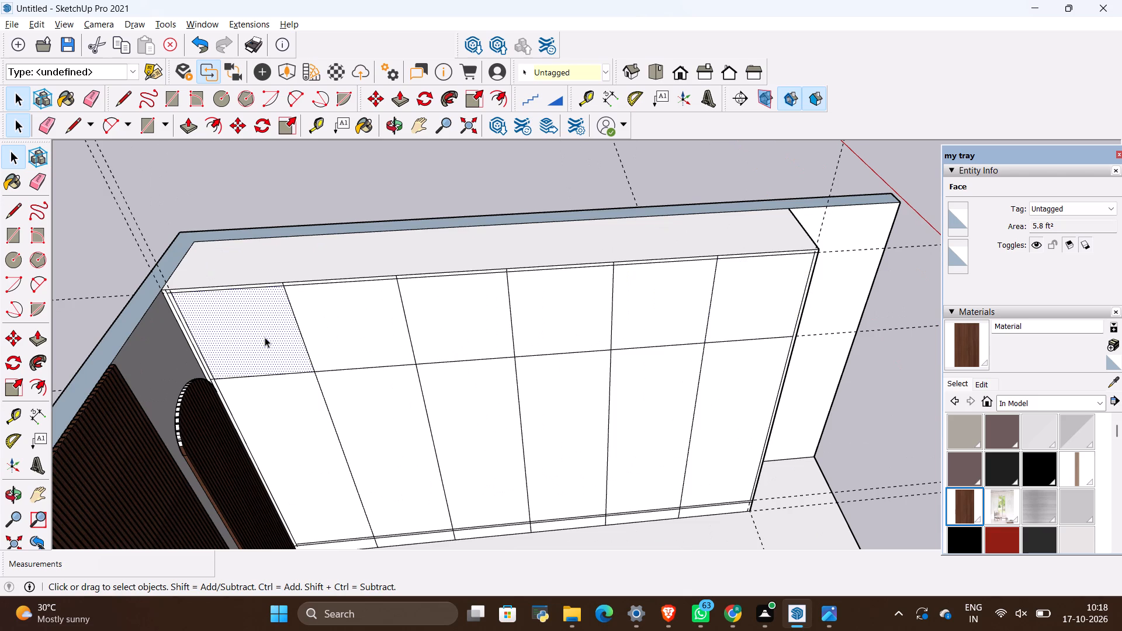
key(alt+Tab)
key(alt+Tab)
key(alt+Tab)
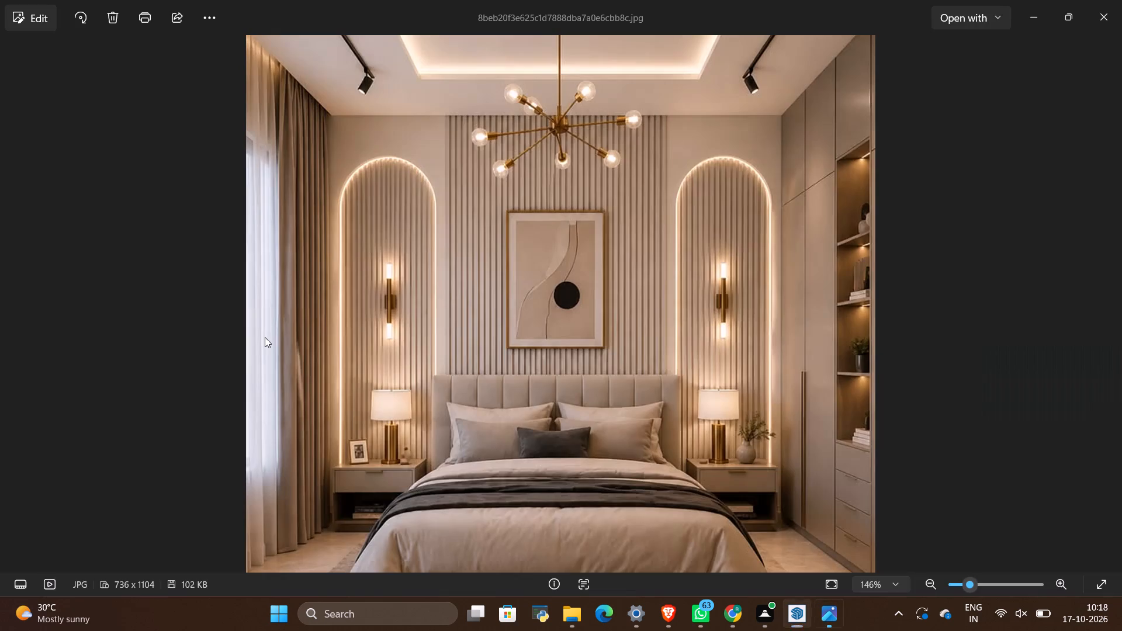
key(alt+Tab)
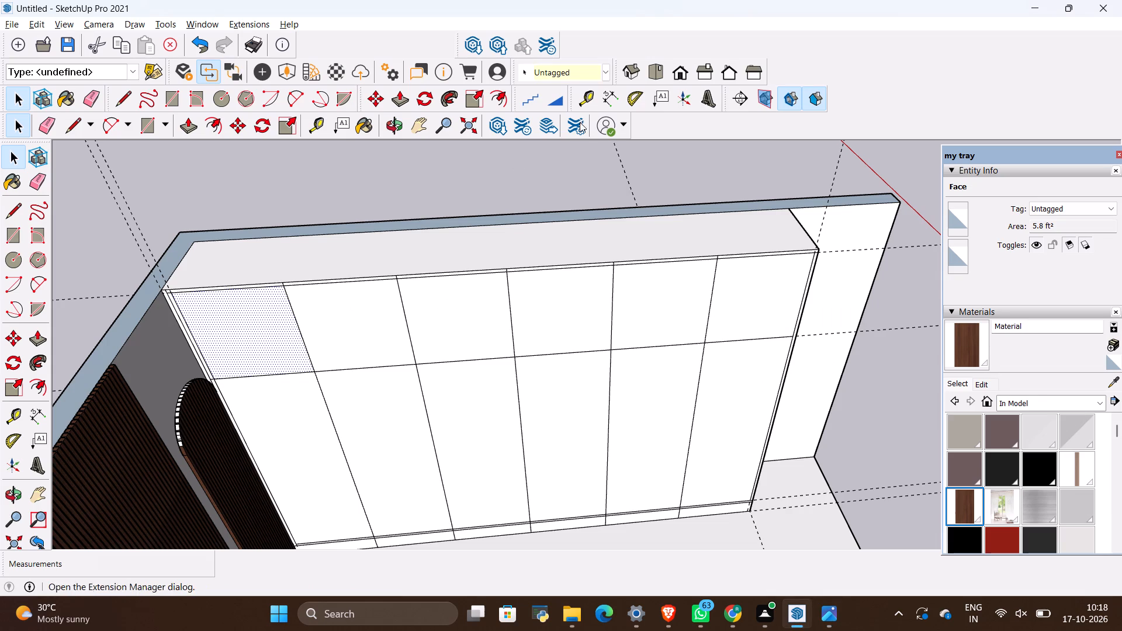
click(494, 101)
key(Escape)
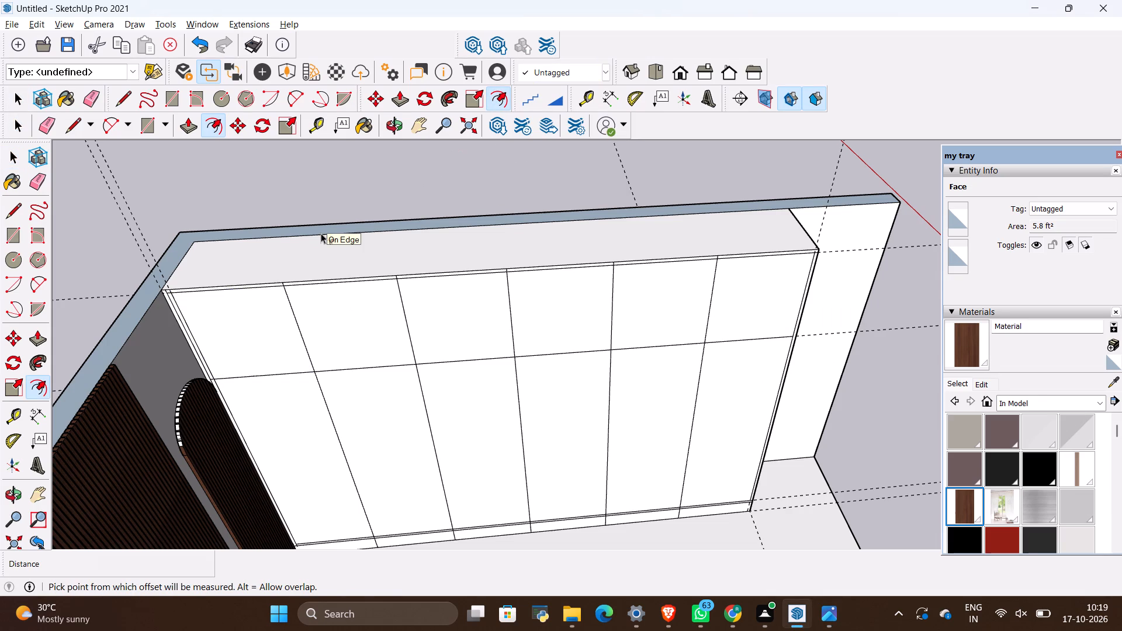
Erase the segments of the first four vertical door dividers that run across the plinth, starting beside the slatted wall.
key(e)
scroll(328, 223, down, 5)
scroll(396, 474, up, 8)
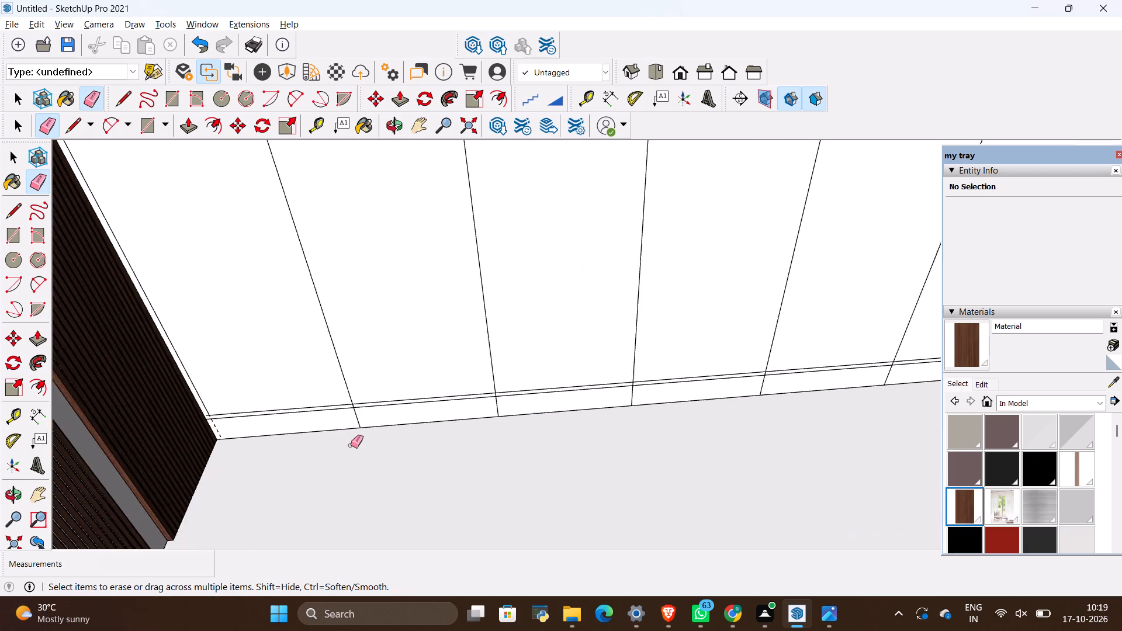
scroll(351, 445, up, 6)
drag(364, 406, 346, 413)
drag(573, 394, 531, 407)
drag(765, 382, 736, 382)
scroll(481, 399, down, 5)
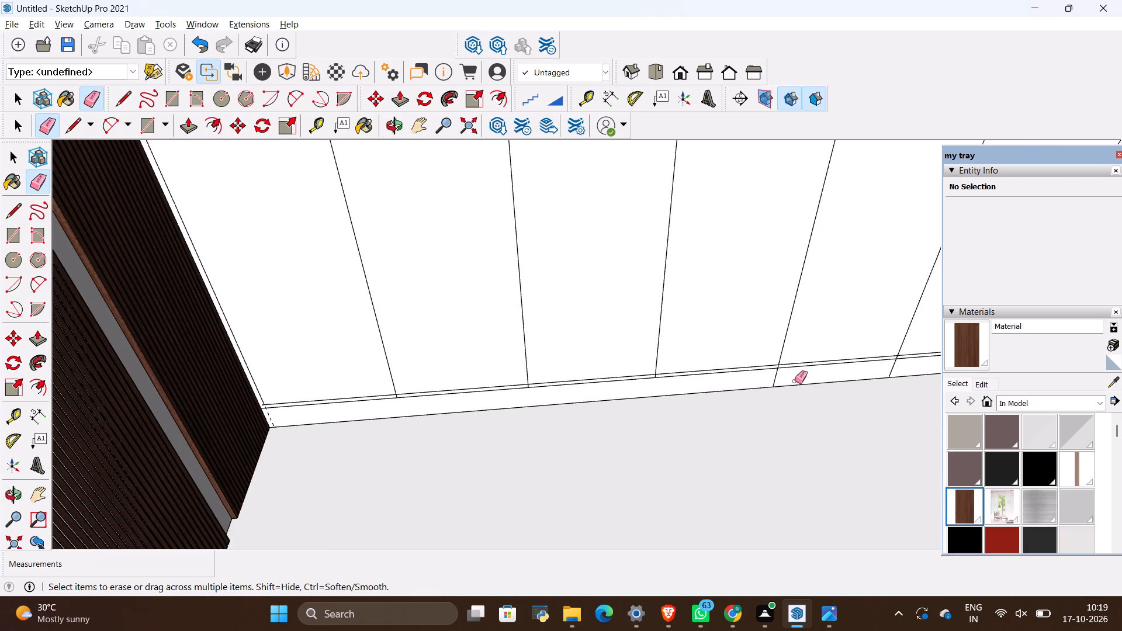
scroll(795, 380, up, 5)
drag(780, 372, 701, 387)
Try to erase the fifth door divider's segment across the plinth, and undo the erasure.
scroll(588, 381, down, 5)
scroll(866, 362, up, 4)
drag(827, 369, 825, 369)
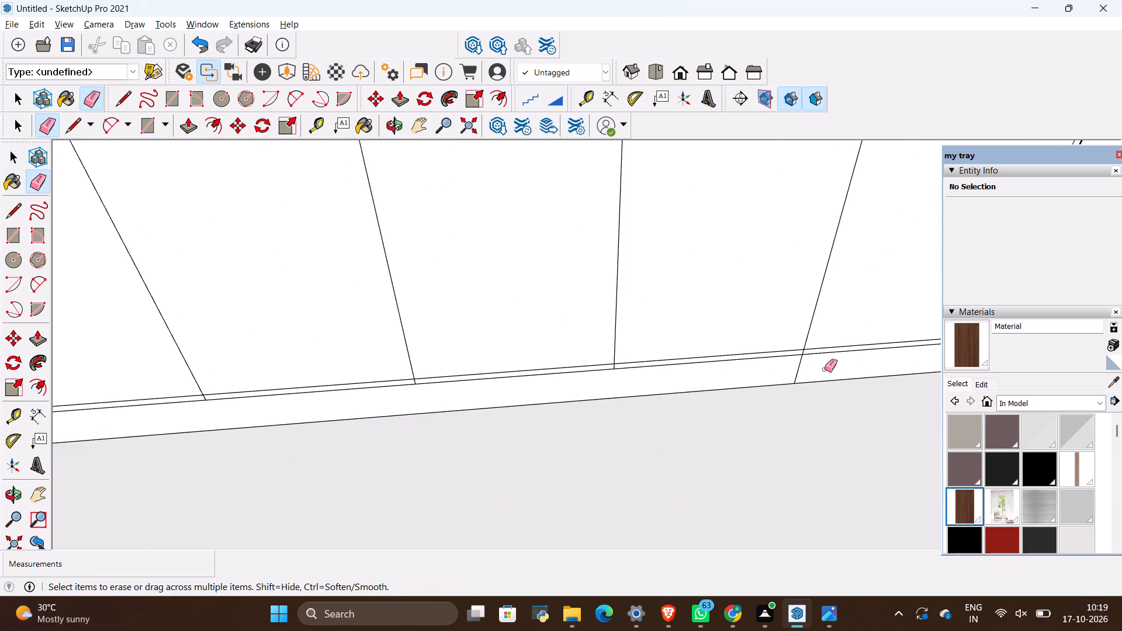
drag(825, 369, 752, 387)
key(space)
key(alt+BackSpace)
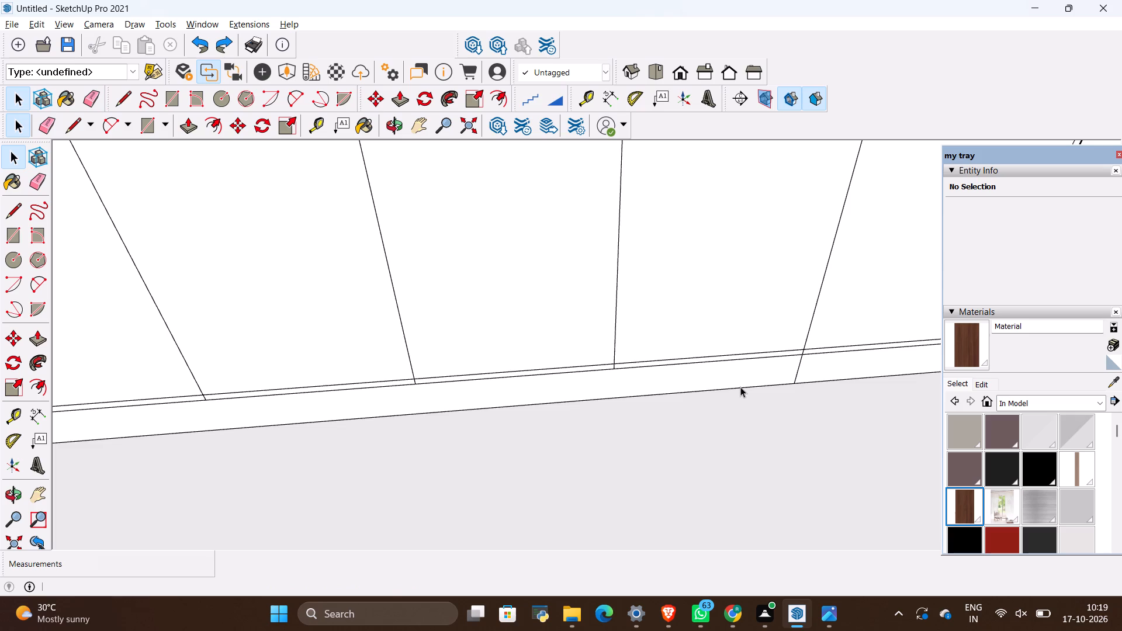
Erase the fifth door divider's segment across the plinth, and check a lower door face.
scroll(781, 393, up, 4)
key(e)
drag(821, 344, 782, 358)
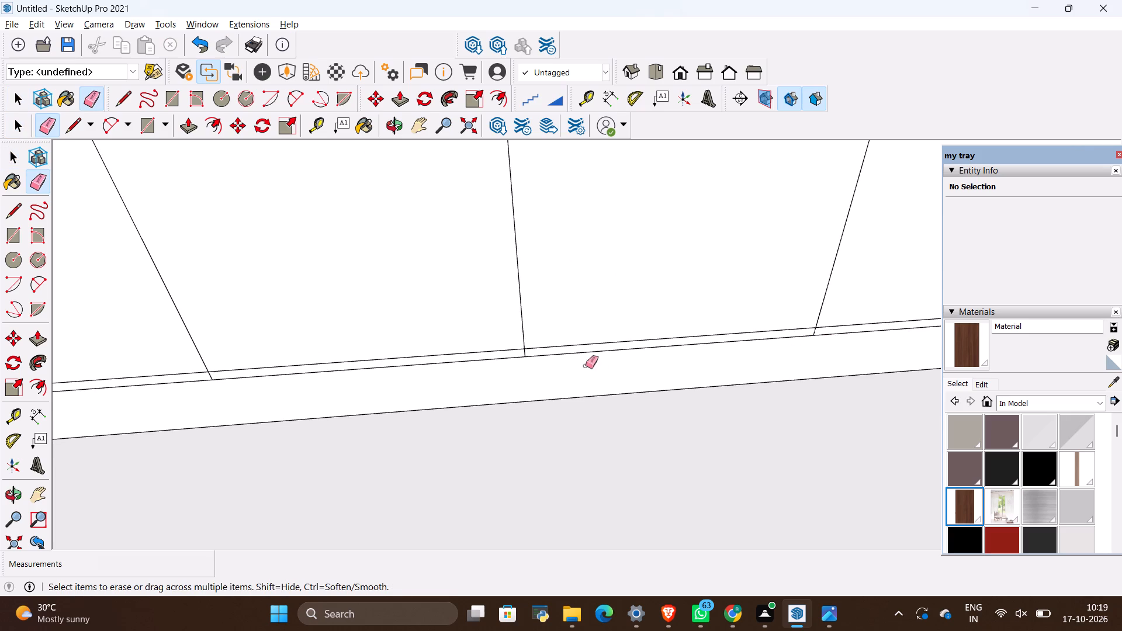
scroll(579, 367, down, 10)
key(space)
click(617, 322)
scroll(733, 462, down, 9)
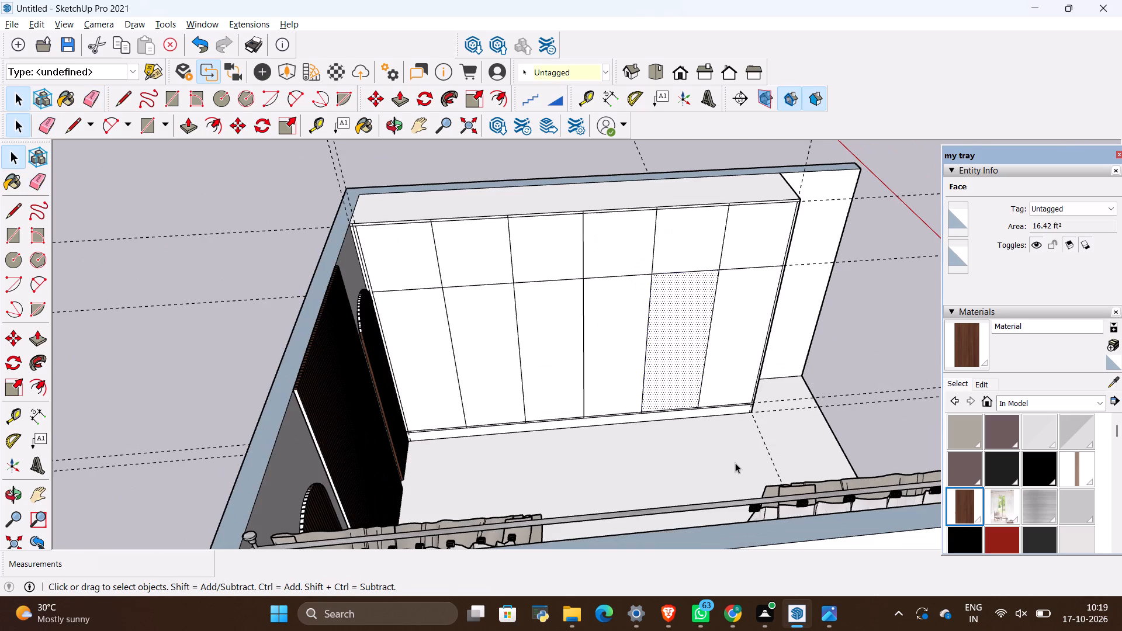
Compare the modelled wardrobe doors with the wardrobe and open shelving in the reference image.
key(alt+Tab)
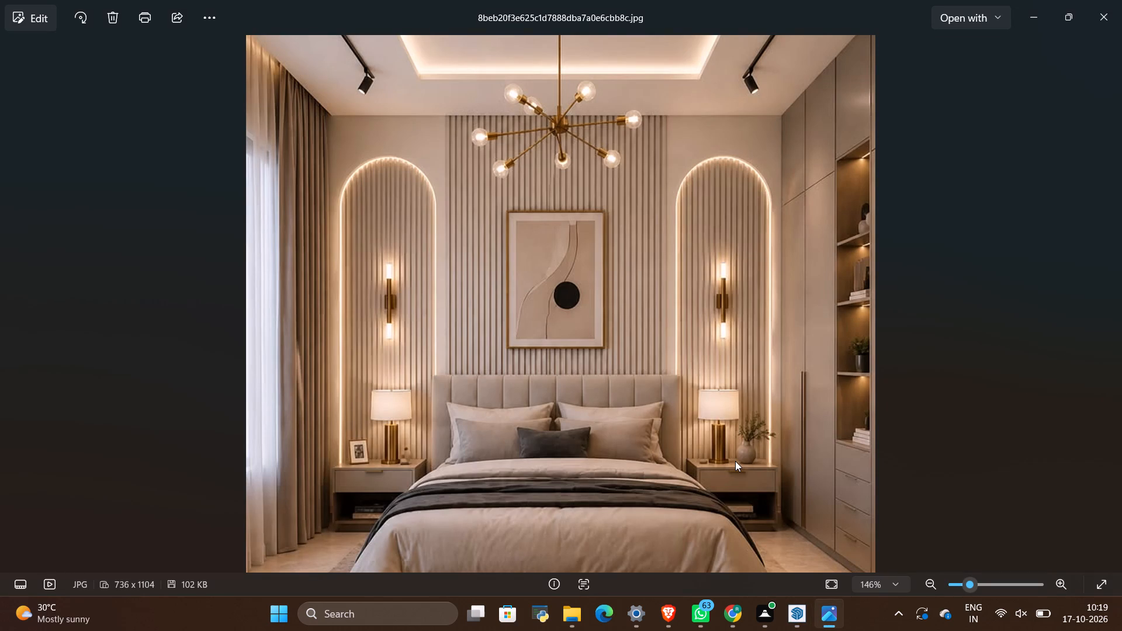
key(alt+Tab)
key(alt+Tab)
key(alt+Tab)
key(alt+Tab)
key(alt+Tab)
scroll(348, 210, up, 2)
scroll(477, 289, up, 3)
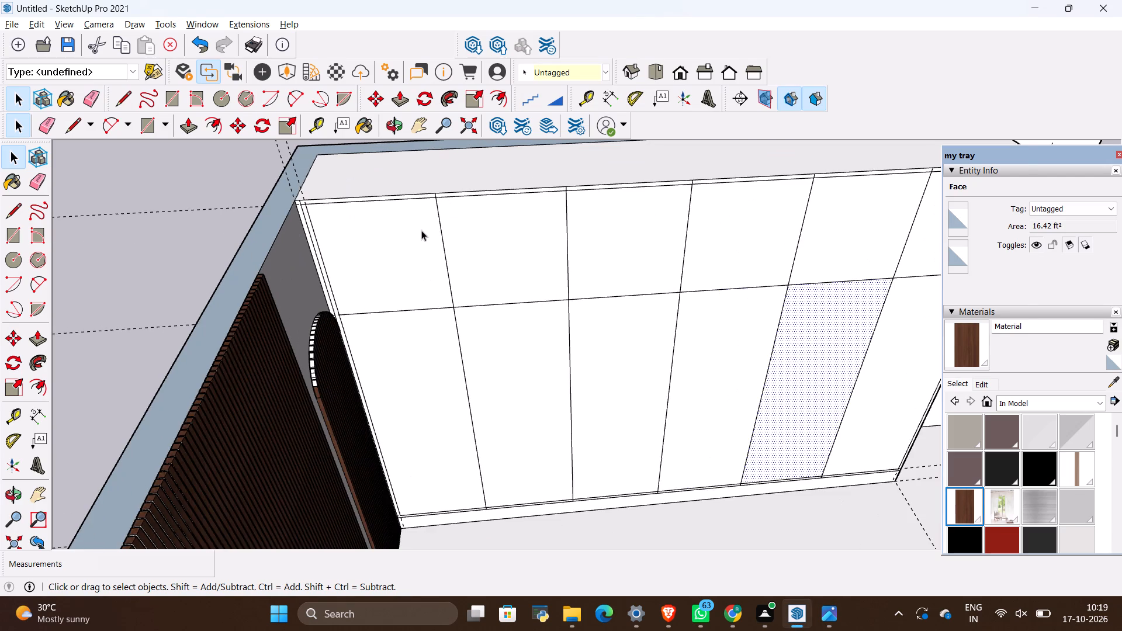
key(alt+Tab)
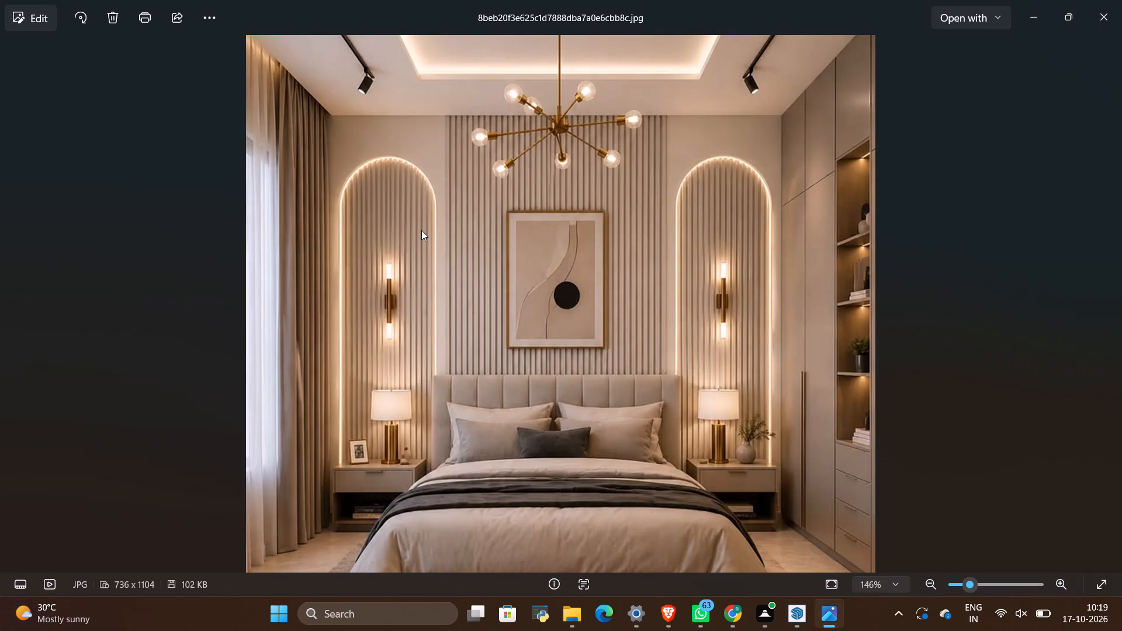
key(alt+Tab)
Examine the wardrobe front and the whole room from several angles, and check them against the reference image.
scroll(414, 241, down, 4)
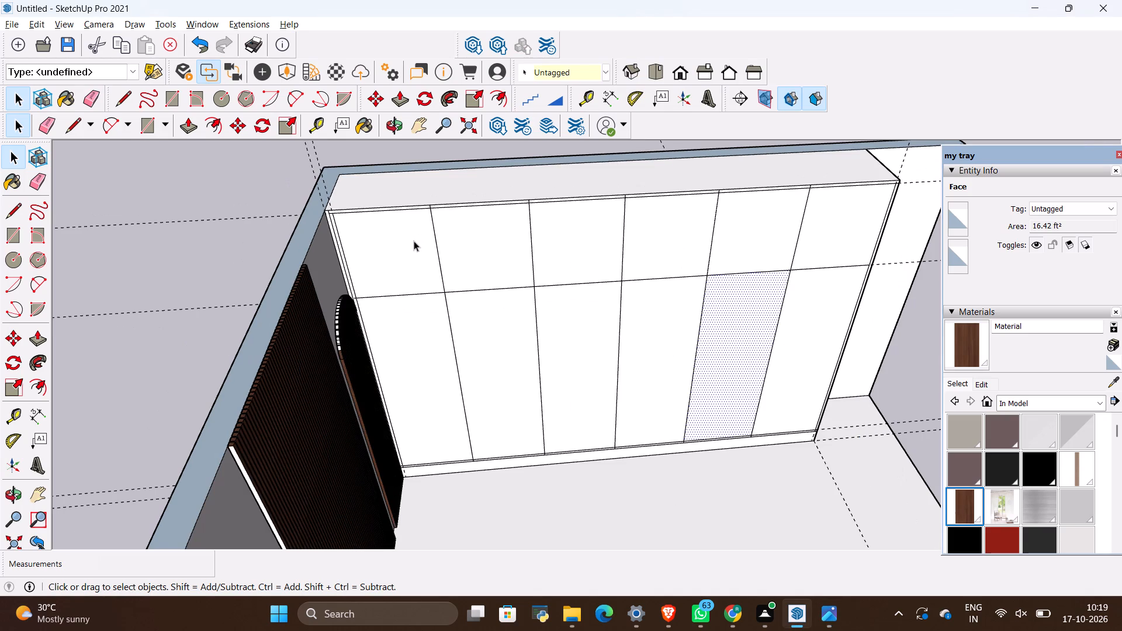
scroll(414, 244, down, 4)
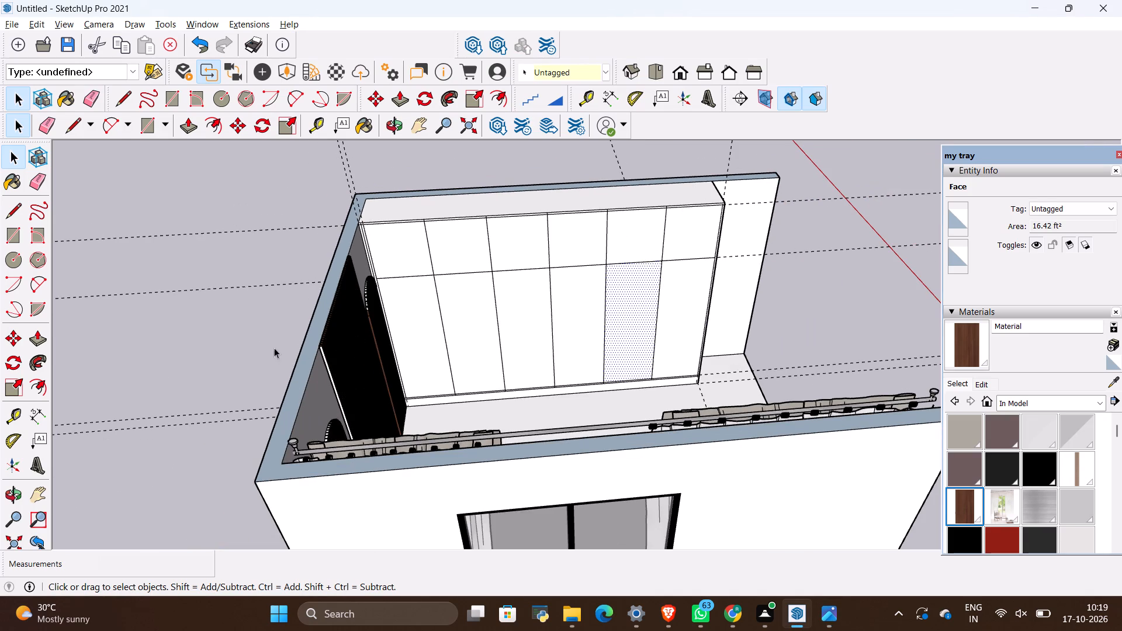
scroll(202, 330, down, 5)
scroll(264, 332, up, 5)
middle_drag(463, 350, 463, 351)
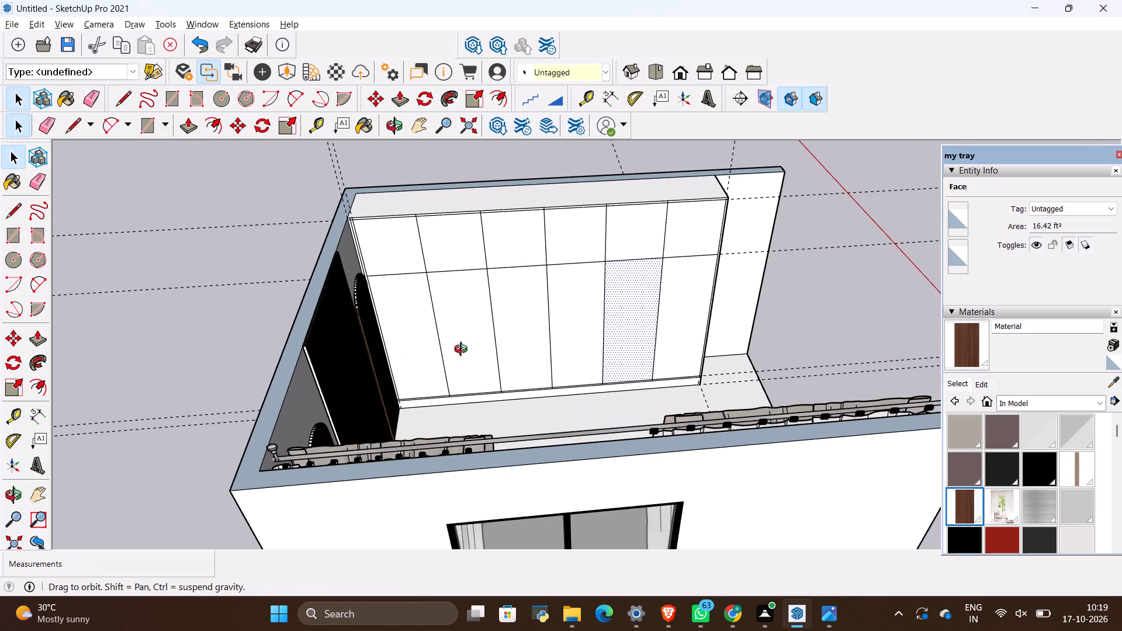
middle_drag(463, 351, 421, 308)
middle_drag(427, 317, 518, 361)
middle_drag(536, 369, 528, 393)
scroll(512, 231, up, 3)
scroll(528, 377, down, 5)
middle_drag(579, 424, 550, 324)
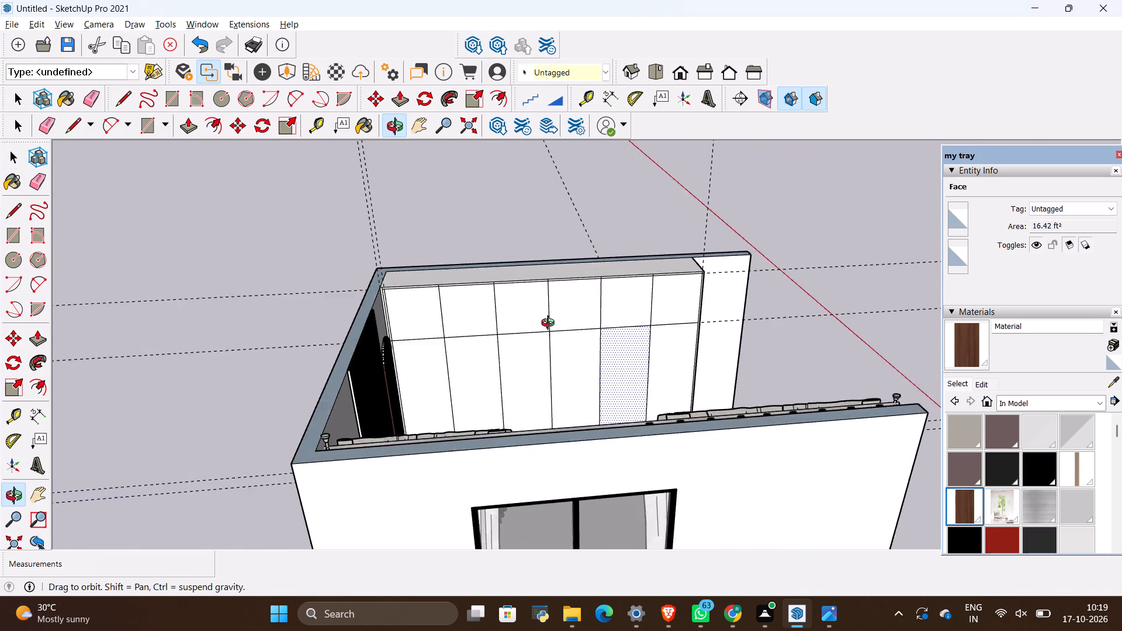
middle_drag(550, 324, 522, 429)
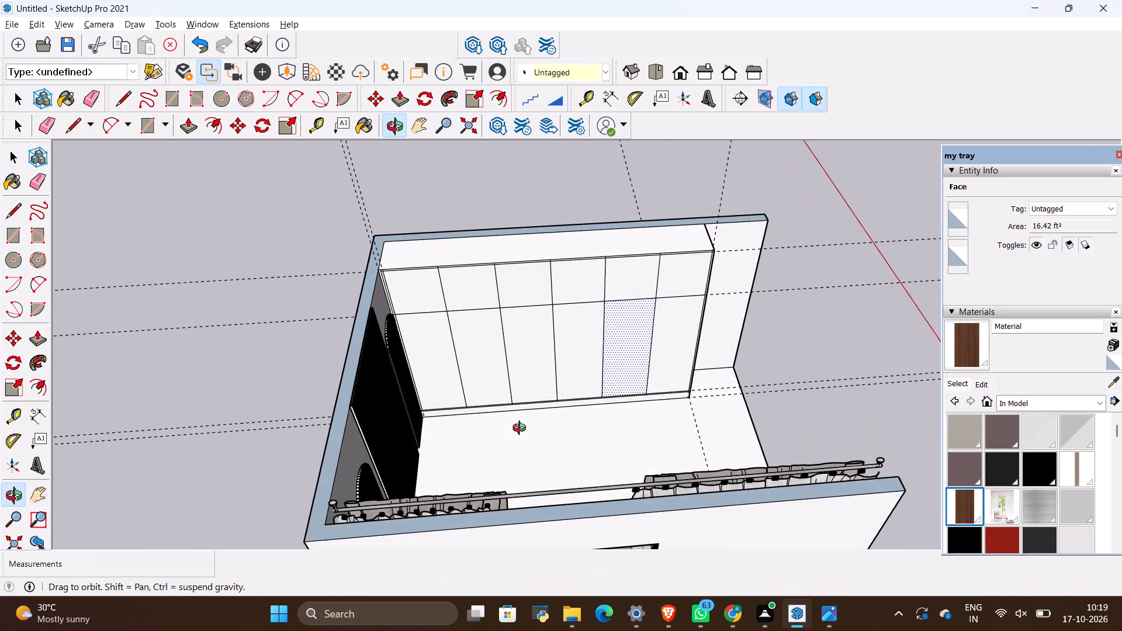
middle_drag(522, 429, 522, 431)
scroll(517, 307, up, 4)
scroll(516, 310, down, 10)
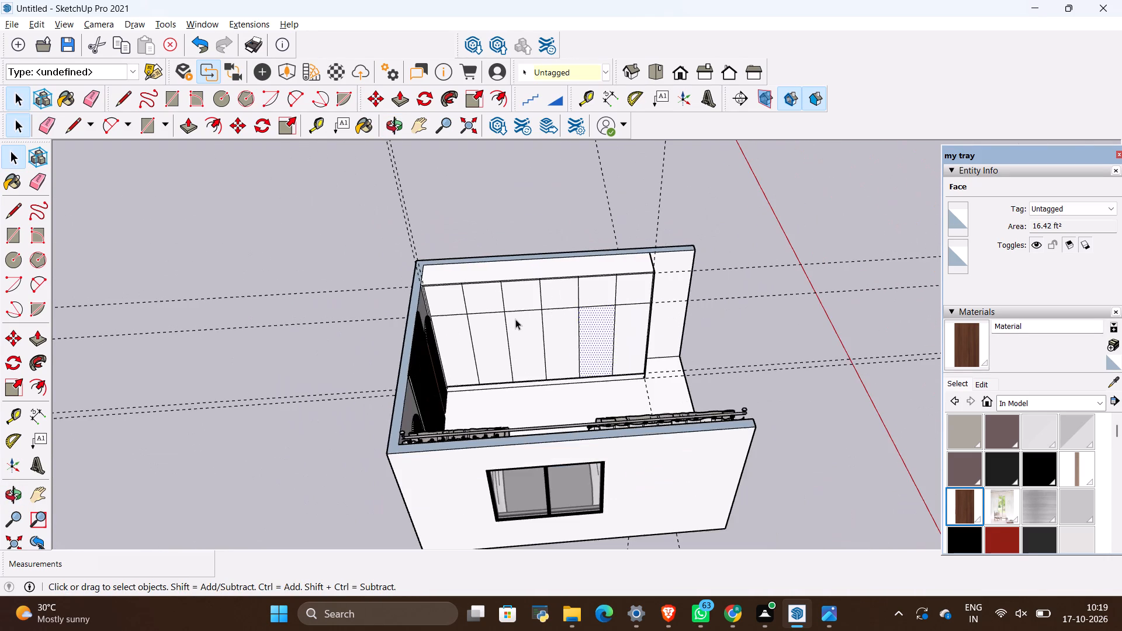
scroll(540, 331, down, 4)
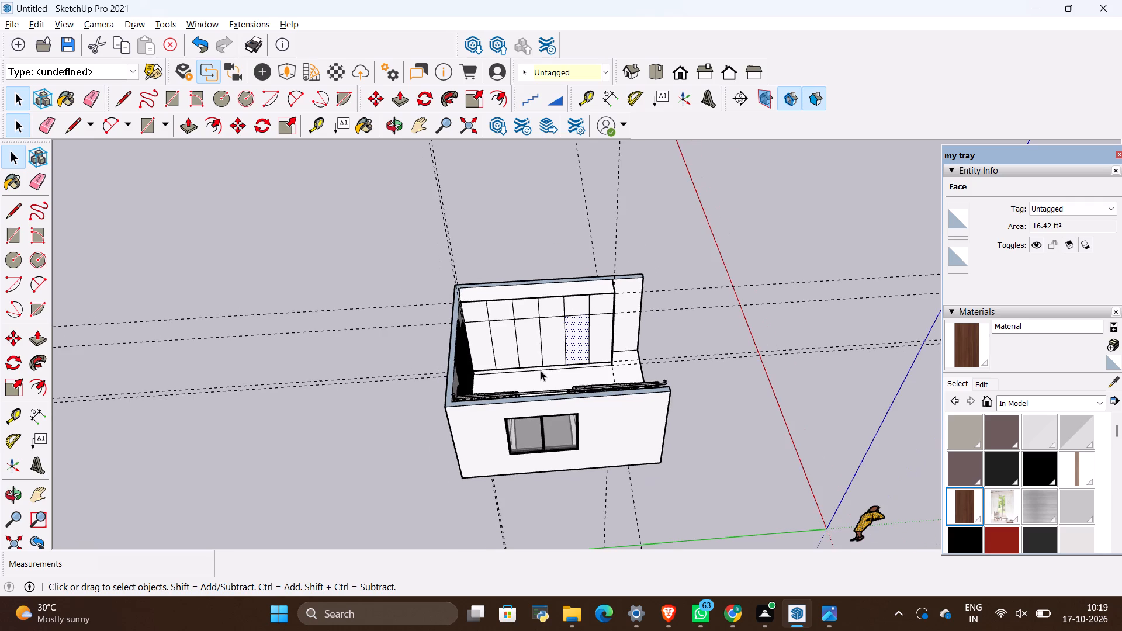
scroll(559, 232, up, 6)
middle_drag(540, 439, 590, 256)
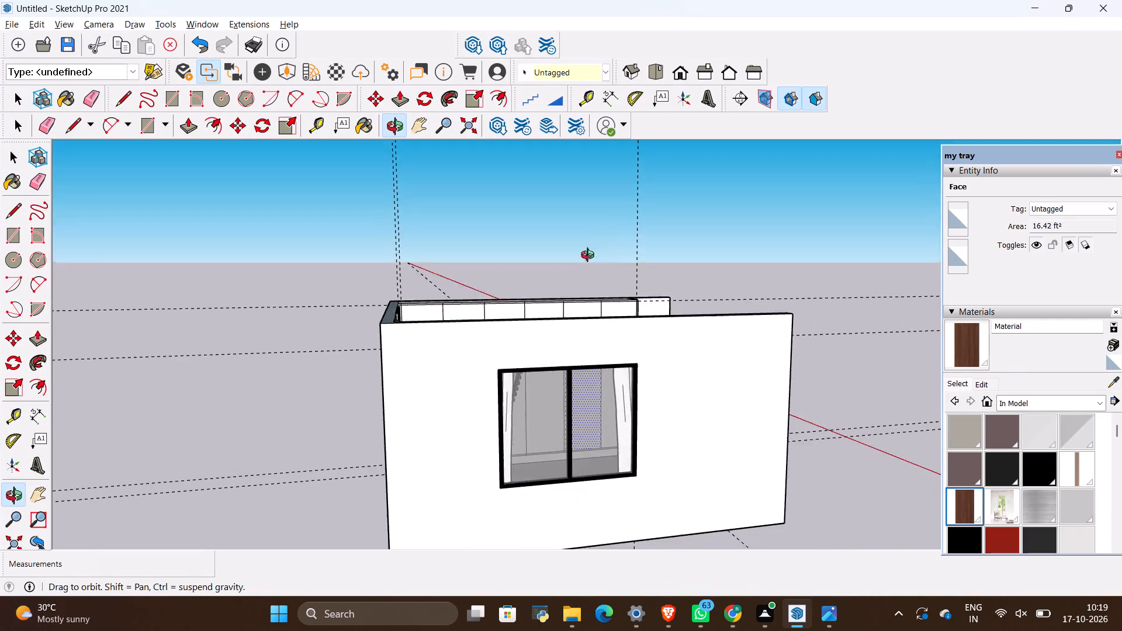
middle_drag(590, 256, 527, 423)
scroll(504, 302, up, 4)
key(alt+Tab)
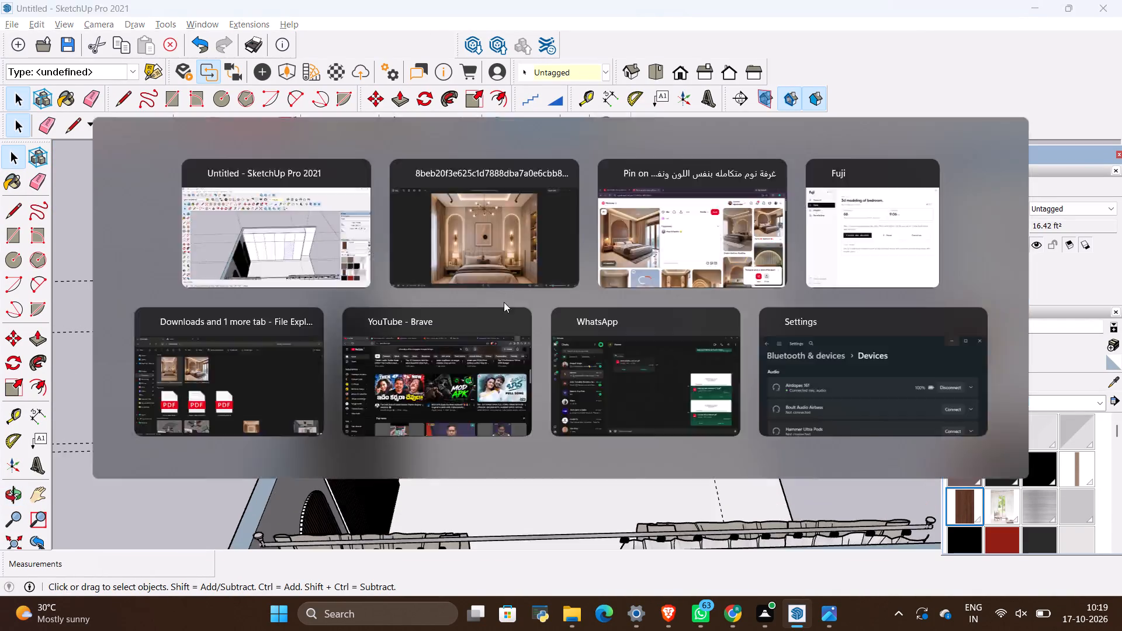
key(alt+Tab)
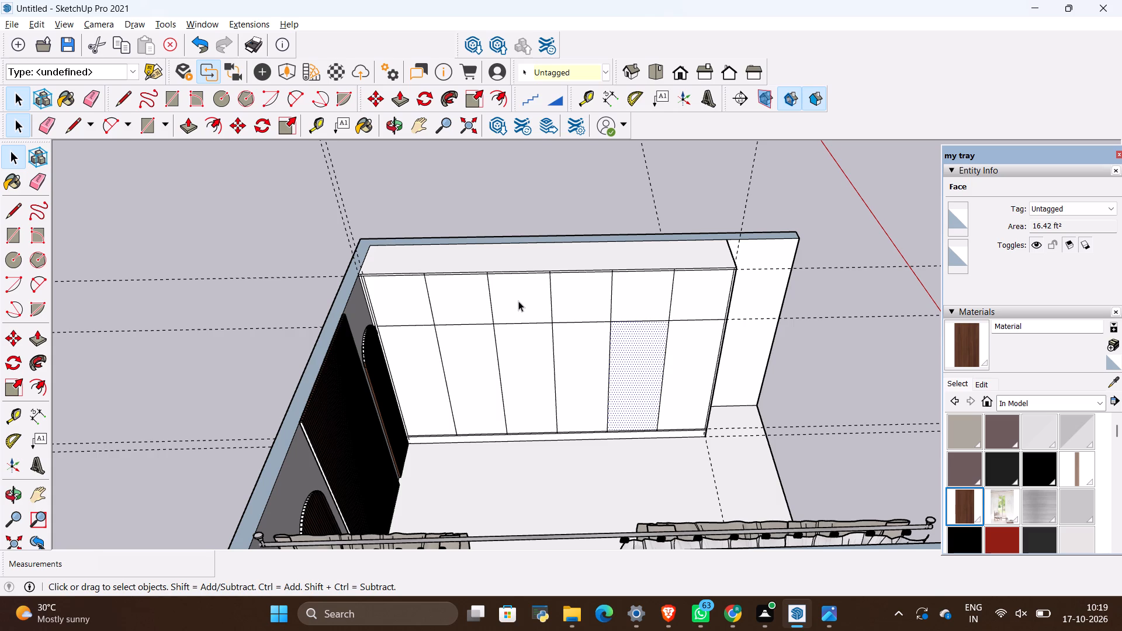
key(alt+Tab)
key(alt+Tab)
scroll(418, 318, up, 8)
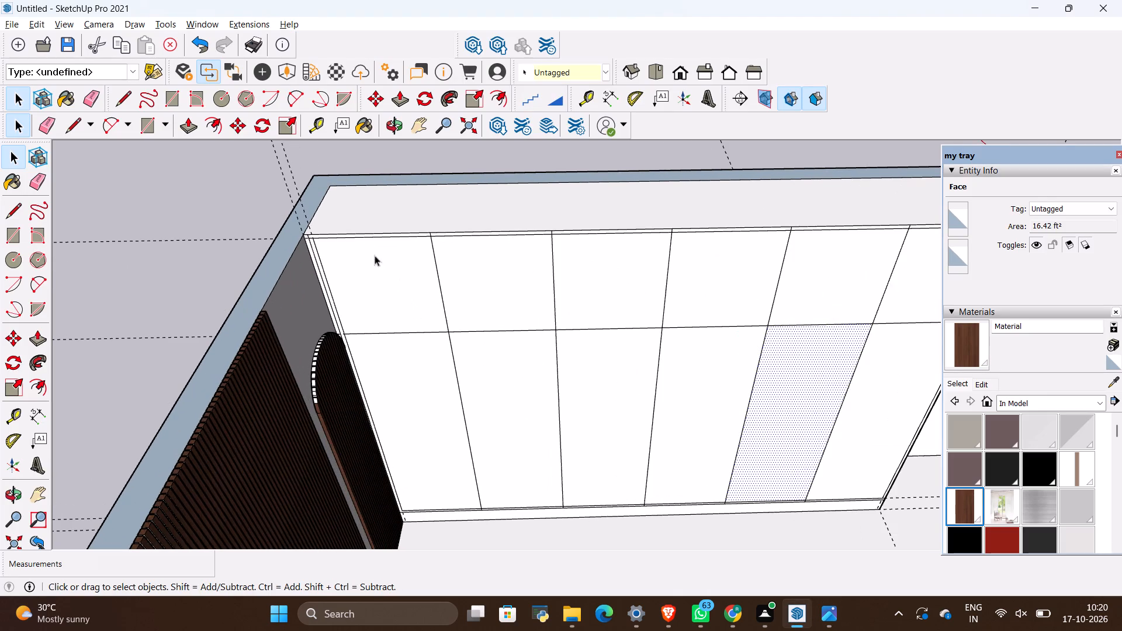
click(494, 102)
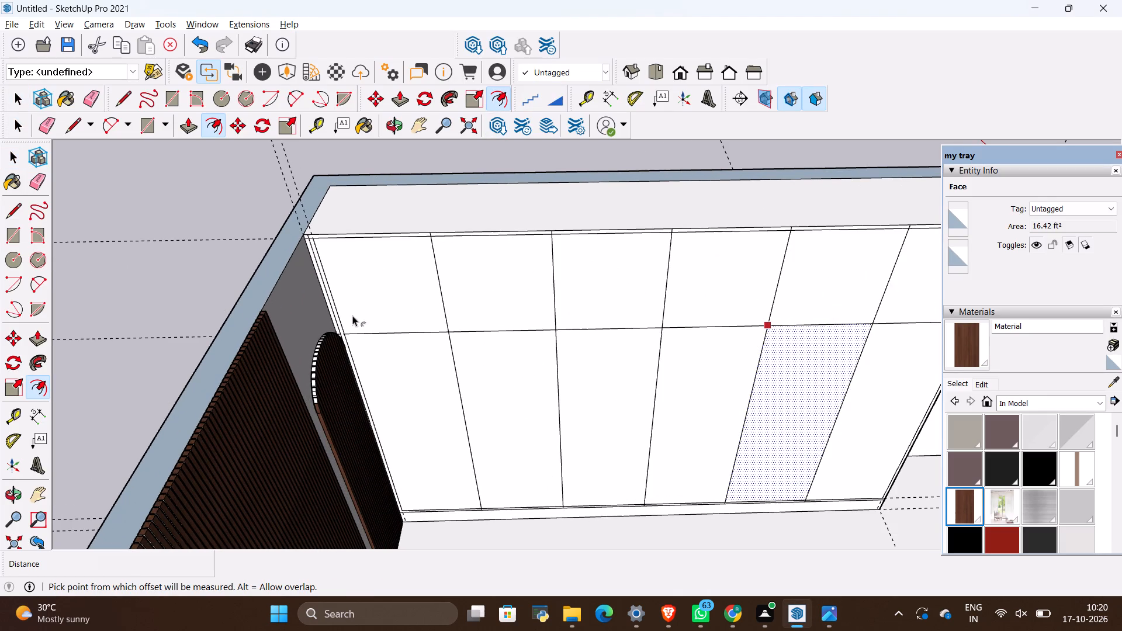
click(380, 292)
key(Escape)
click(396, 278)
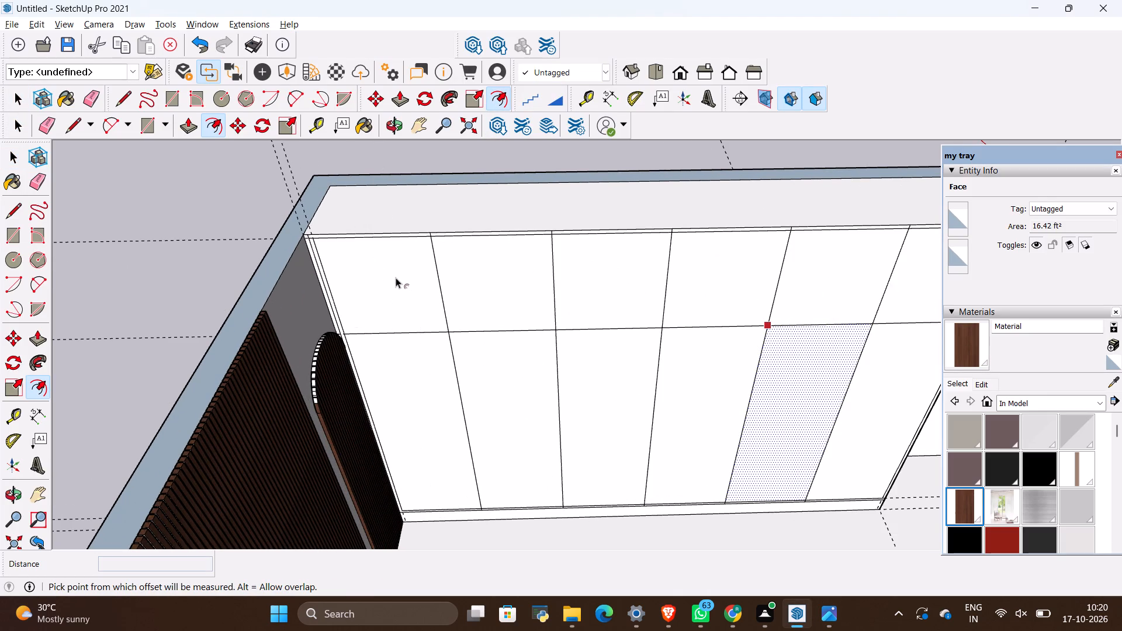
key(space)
Draw a 1" line extending the wardrobe's horizontal door divider to the outer vertical line beside the slatted wall.
click(396, 278)
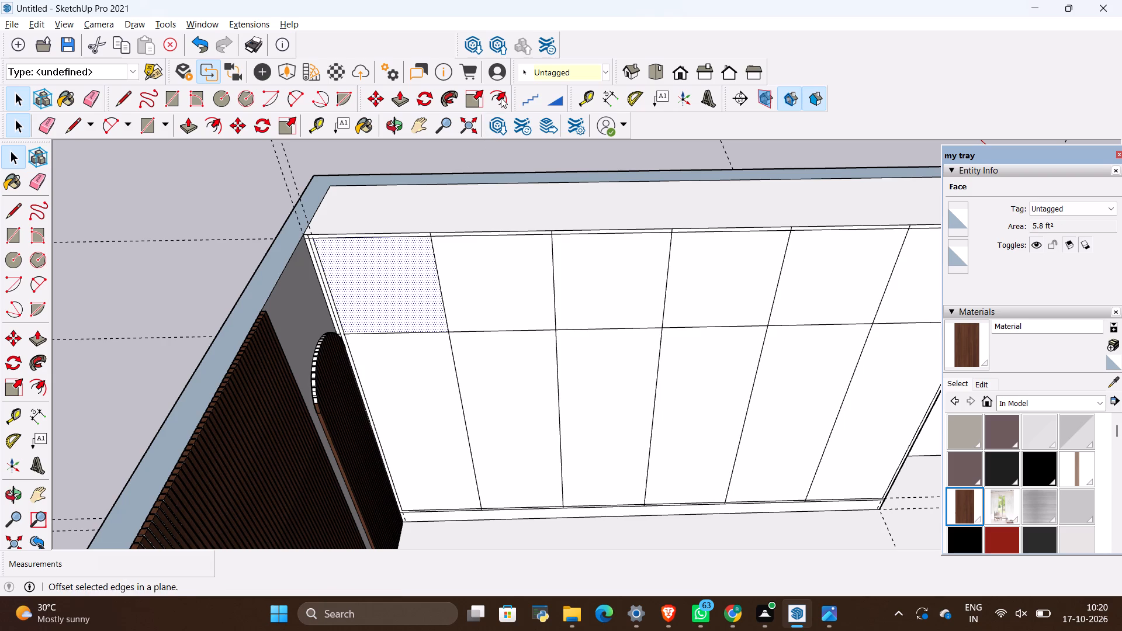
scroll(313, 247, up, 18)
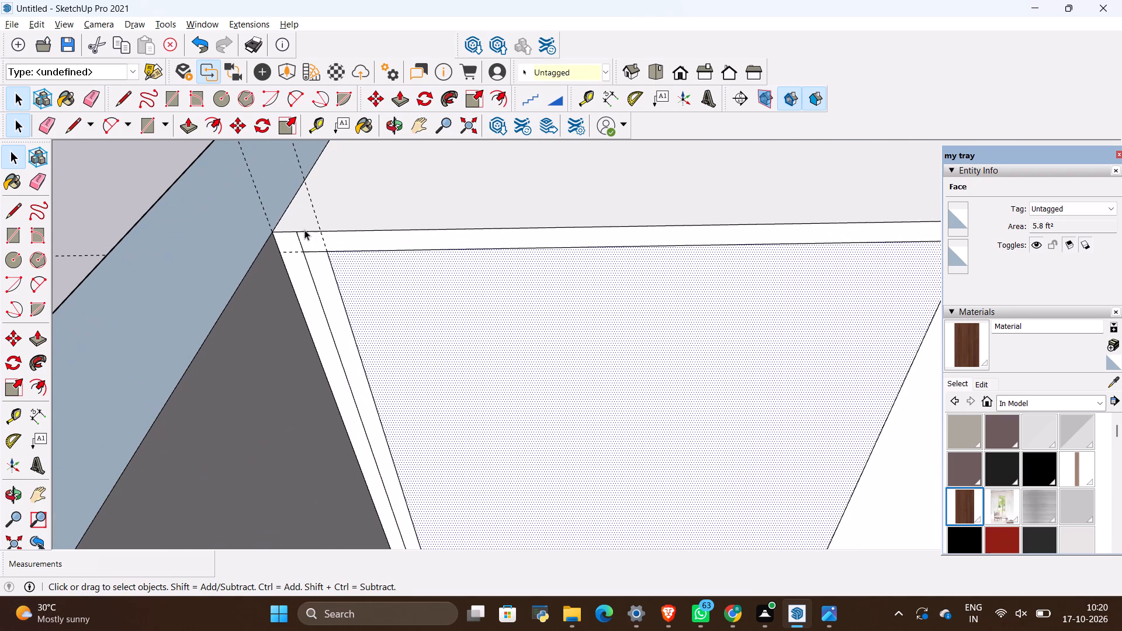
scroll(362, 248, down, 18)
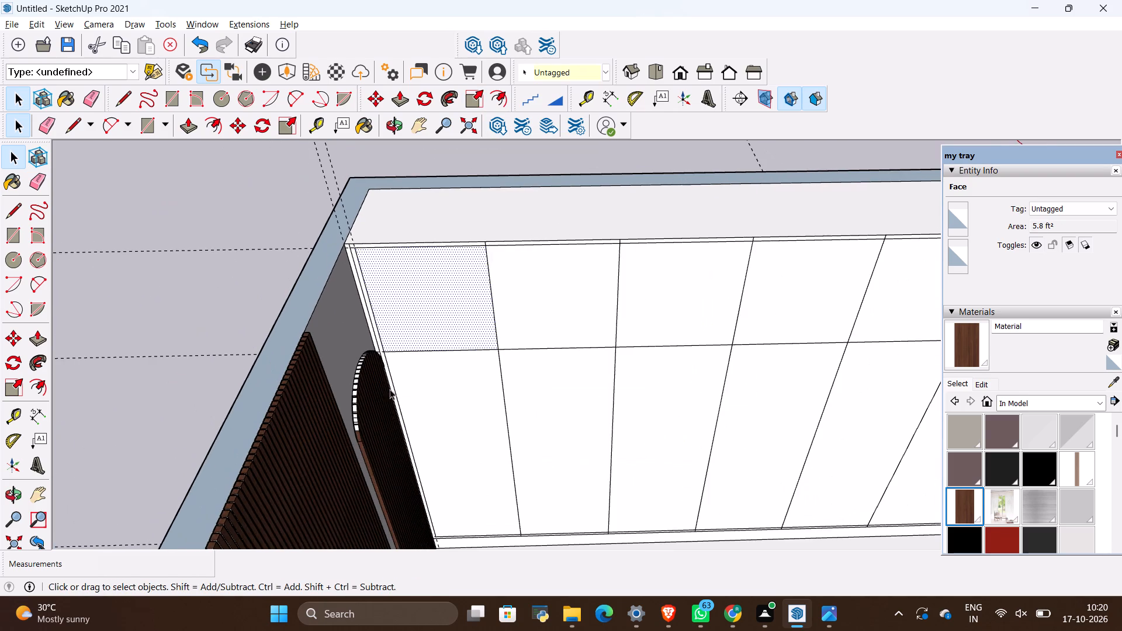
scroll(399, 424, up, 4)
scroll(379, 305, up, 16)
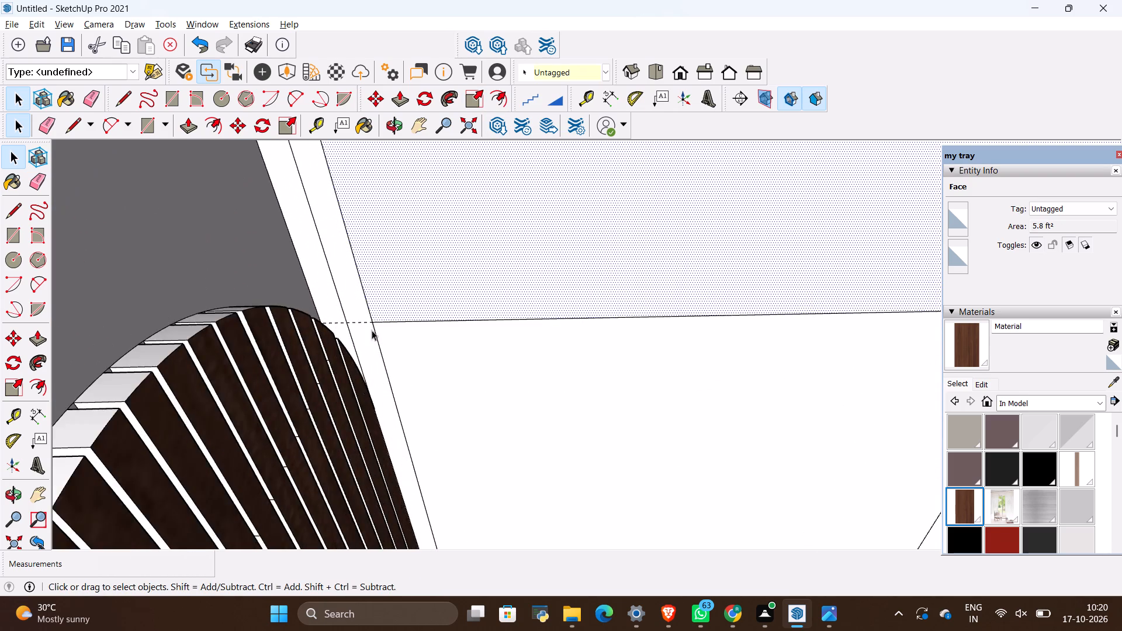
scroll(372, 330, up, 5)
key(l)
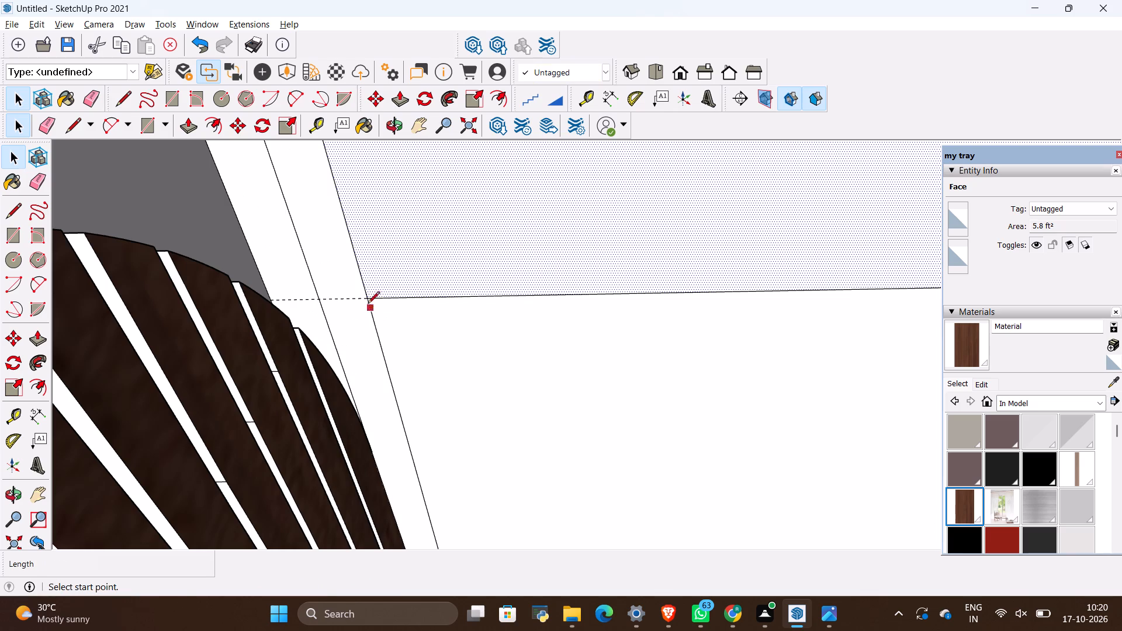
drag(368, 300, 357, 301)
click(321, 304)
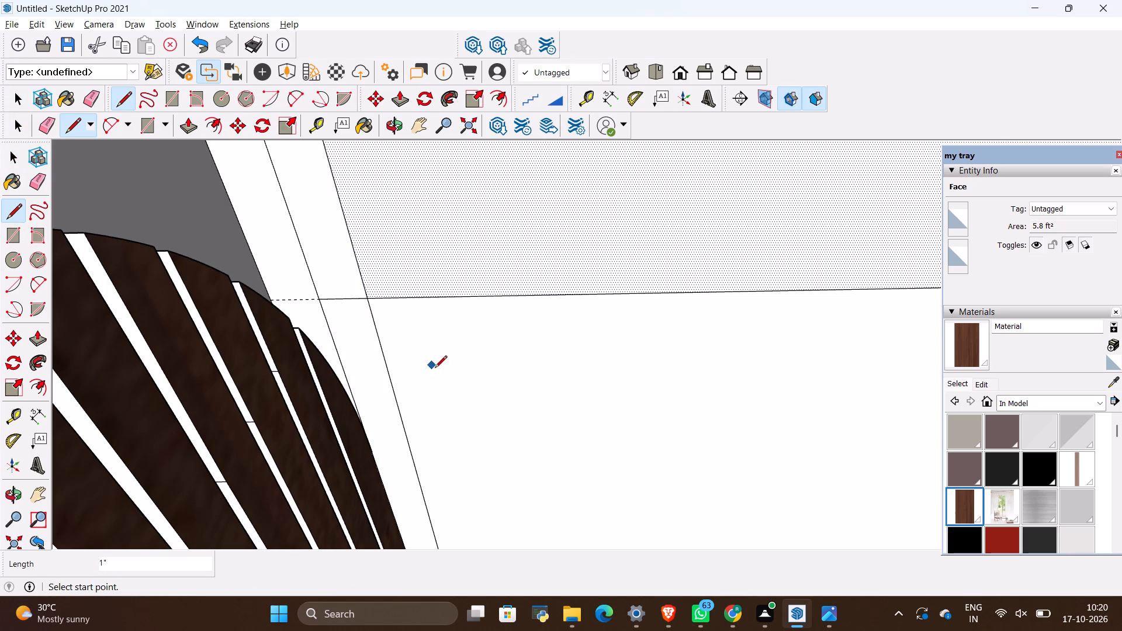
Draw a 1" line extending the doors' bottom edge to the outer vertical line at the corner beside the slatted wall.
scroll(412, 297, down, 6)
scroll(379, 276, up, 11)
scroll(409, 296, down, 9)
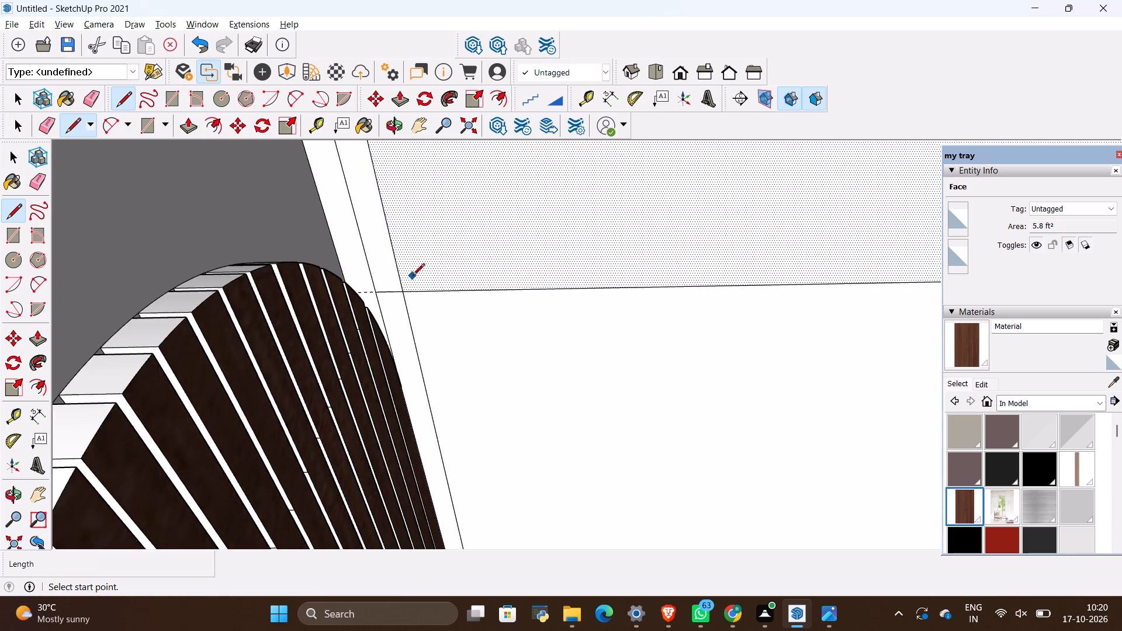
scroll(413, 276, down, 15)
scroll(498, 495, up, 1)
scroll(368, 348, down, 11)
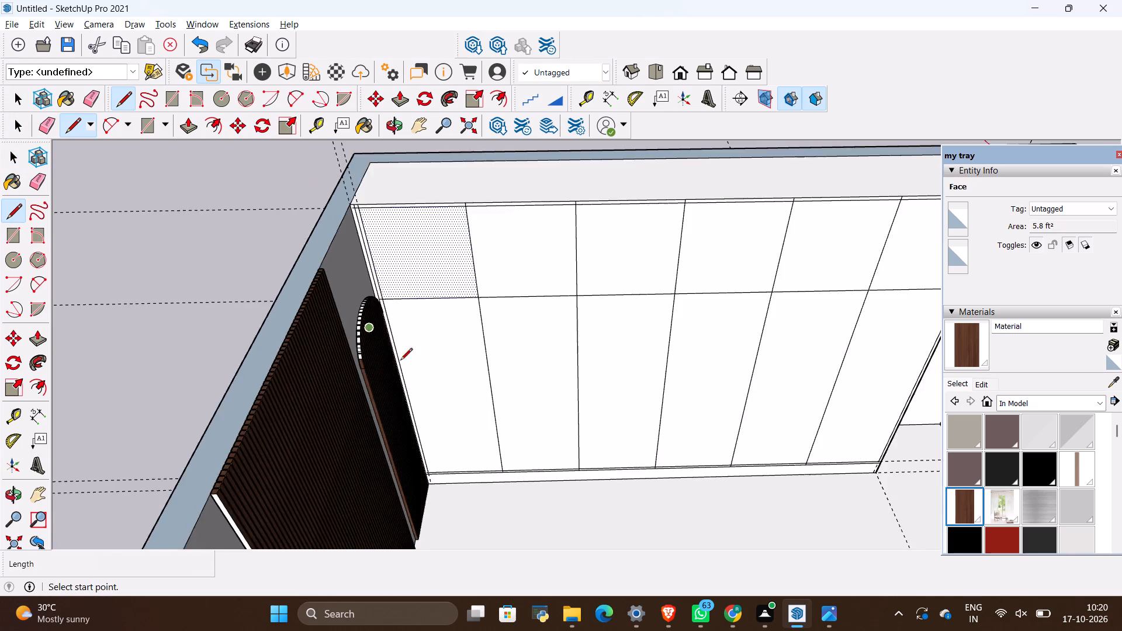
scroll(437, 463, up, 20)
scroll(437, 463, up, 8)
middle_drag(446, 479, 401, 499)
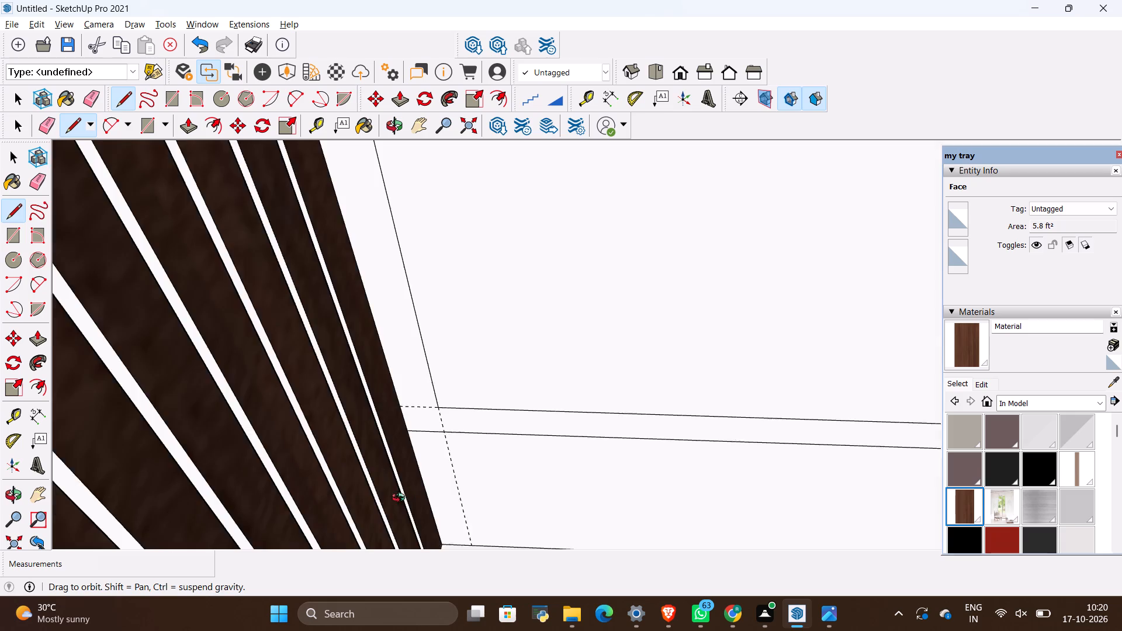
middle_drag(401, 499, 359, 506)
scroll(416, 362, up, 6)
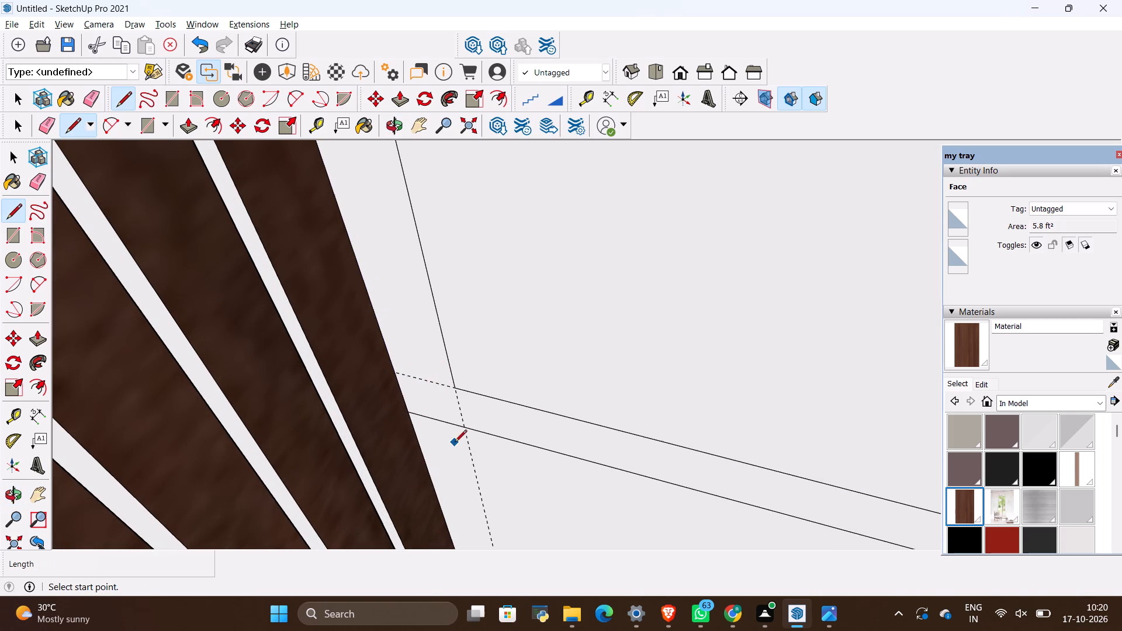
middle_drag(623, 483, 664, 455)
middle_drag(538, 441, 546, 446)
middle_drag(618, 473, 652, 456)
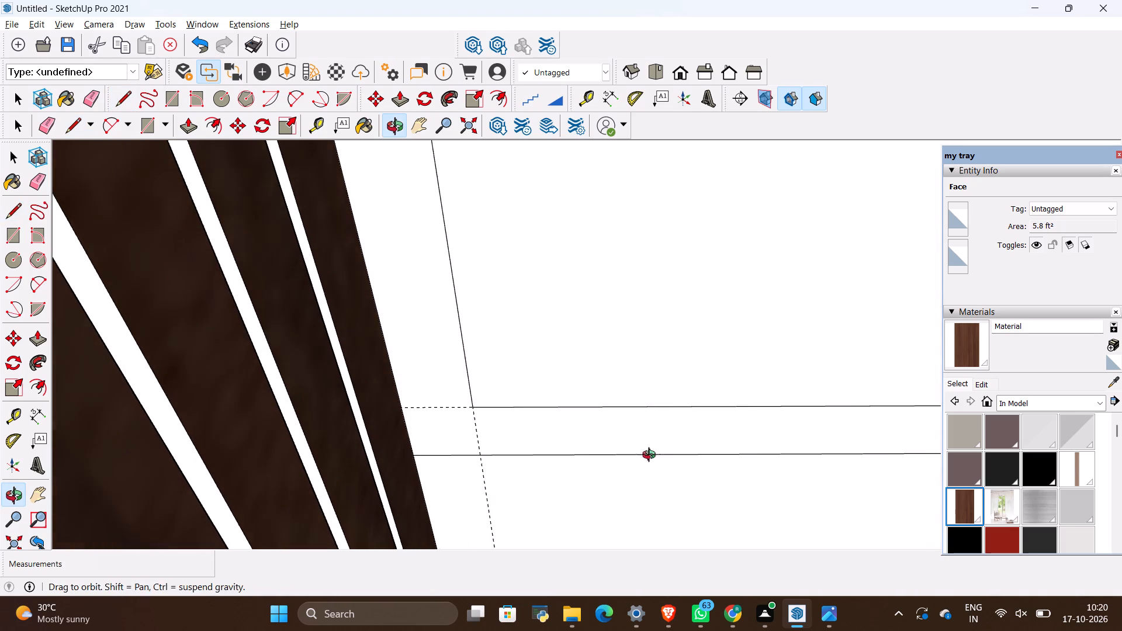
middle_drag(652, 456, 652, 453)
click(468, 407)
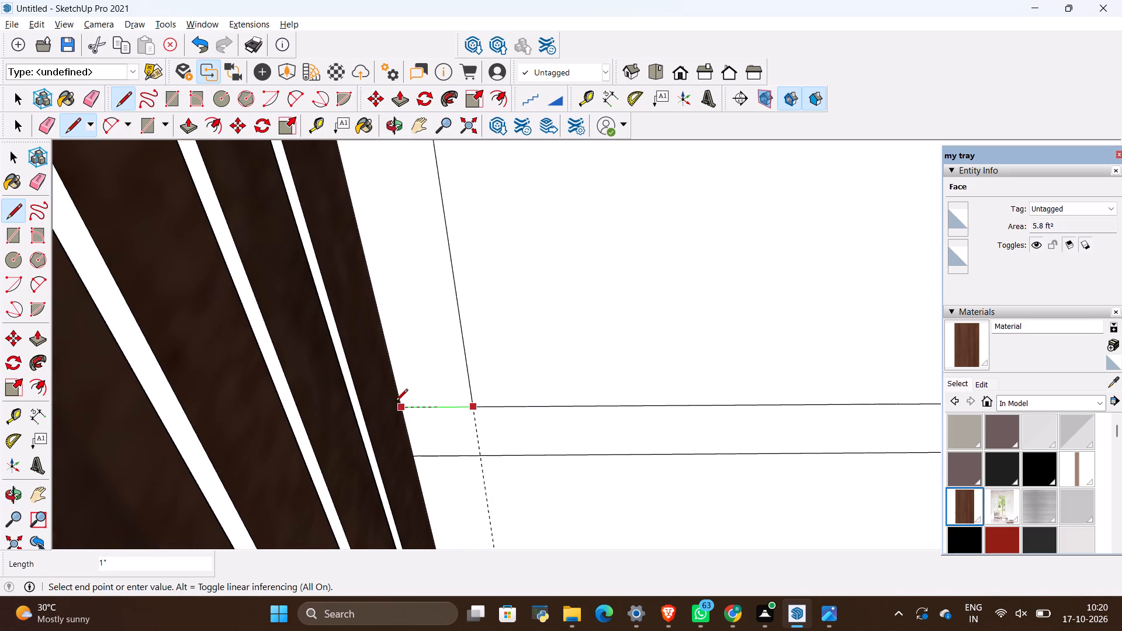
click(395, 403)
key(space)
Erase the inner vertical line's lower and upper segments and the leftover guides beside the slatted wall, and check the adjoining door faces.
click(444, 369)
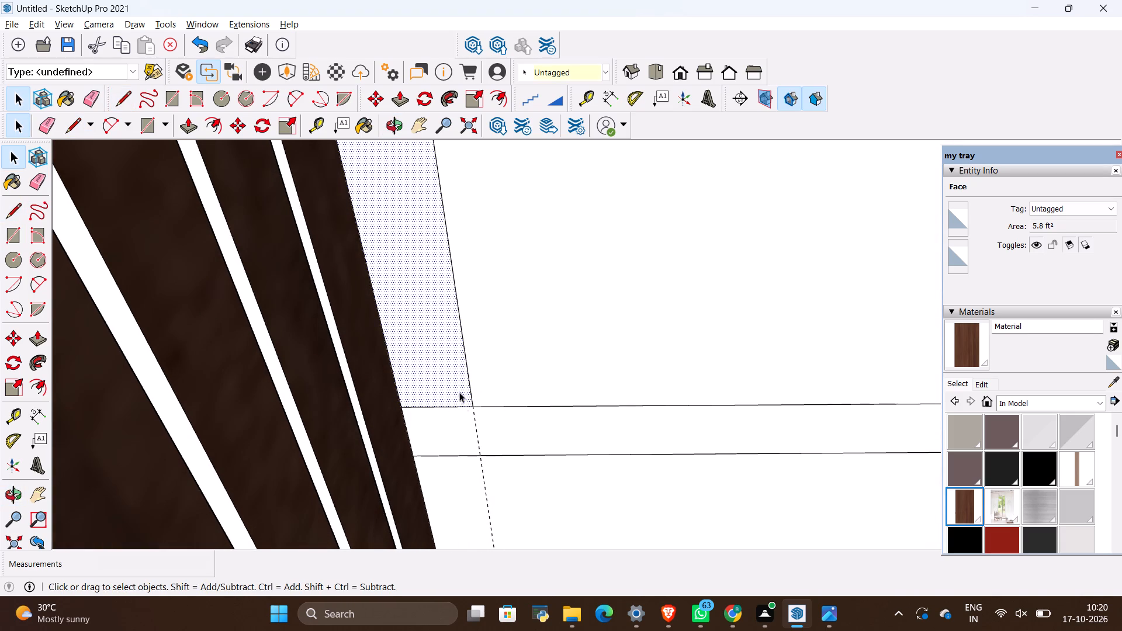
key(e)
drag(494, 373, 446, 389)
scroll(501, 500, down, 7)
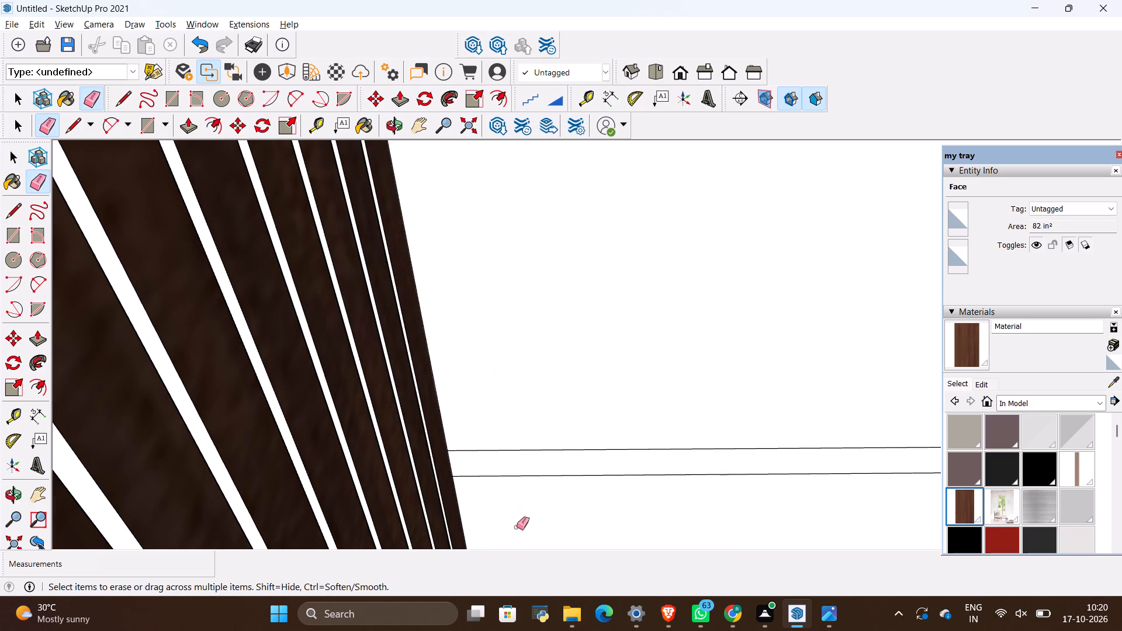
scroll(517, 527, down, 6)
scroll(555, 495, down, 20)
scroll(555, 495, down, 14)
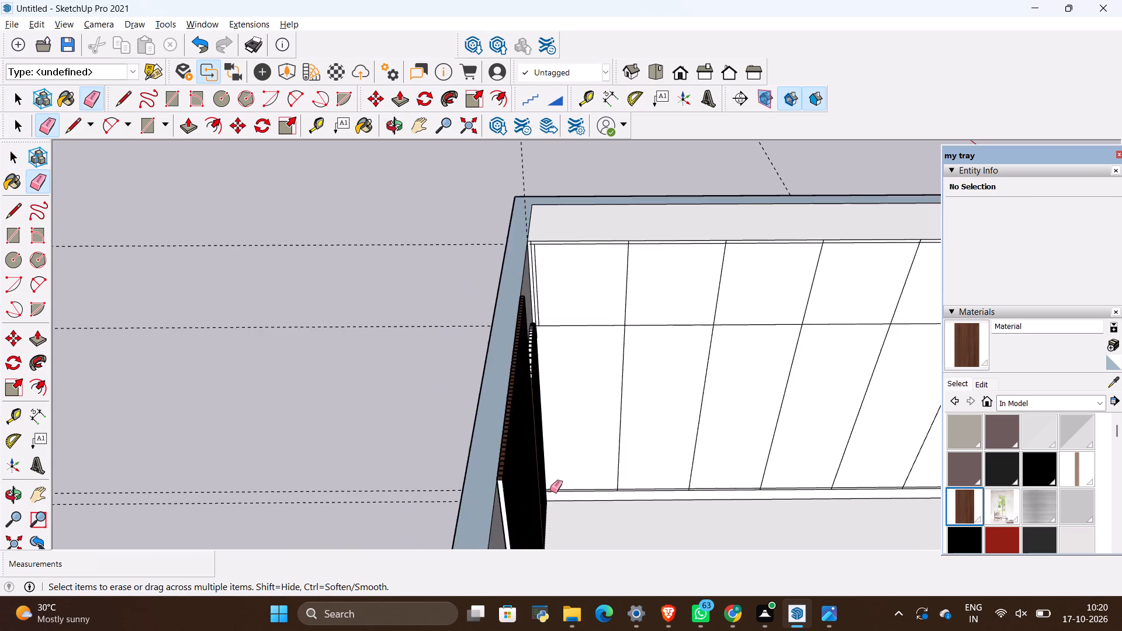
scroll(516, 319, up, 20)
scroll(516, 319, up, 6)
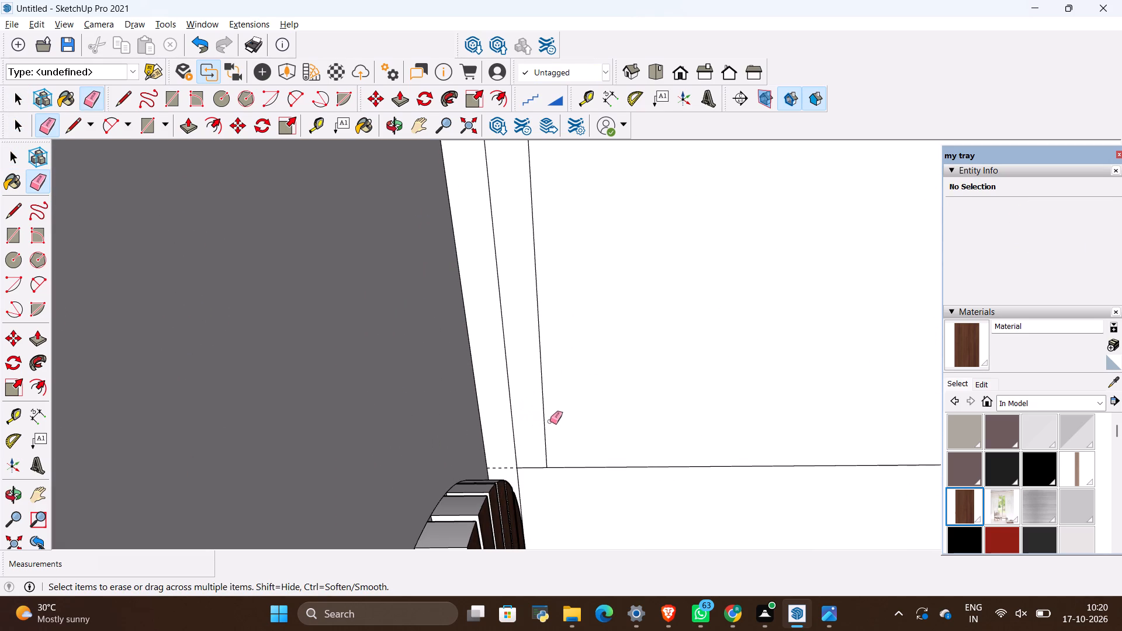
drag(550, 417, 542, 423)
scroll(501, 462, up, 5)
drag(501, 464, 504, 486)
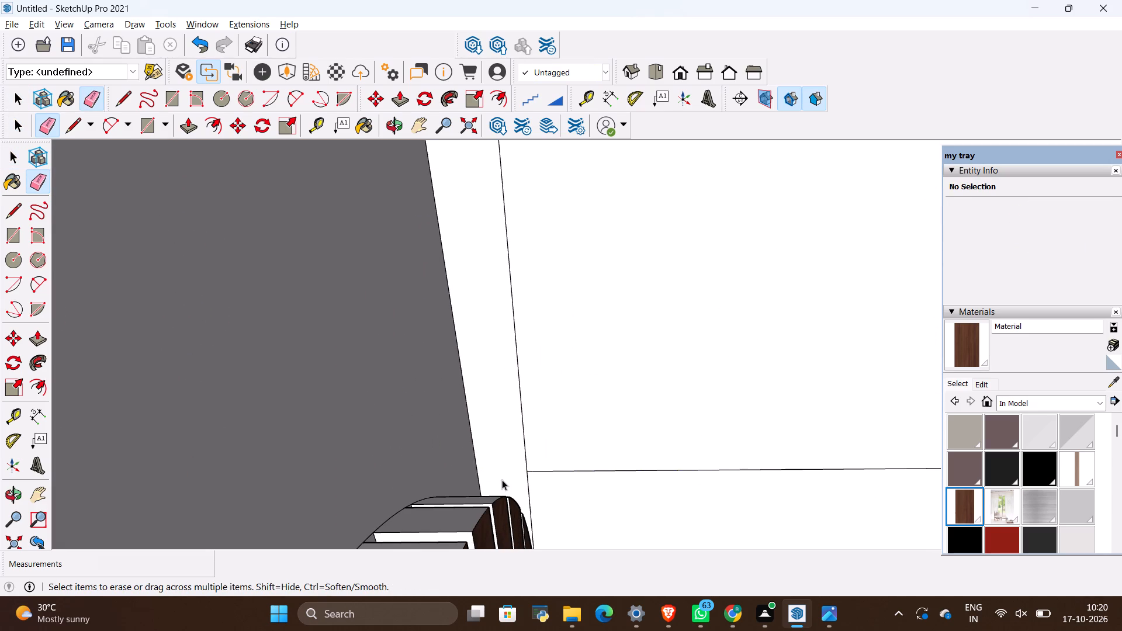
key(space)
click(545, 417)
click(539, 487)
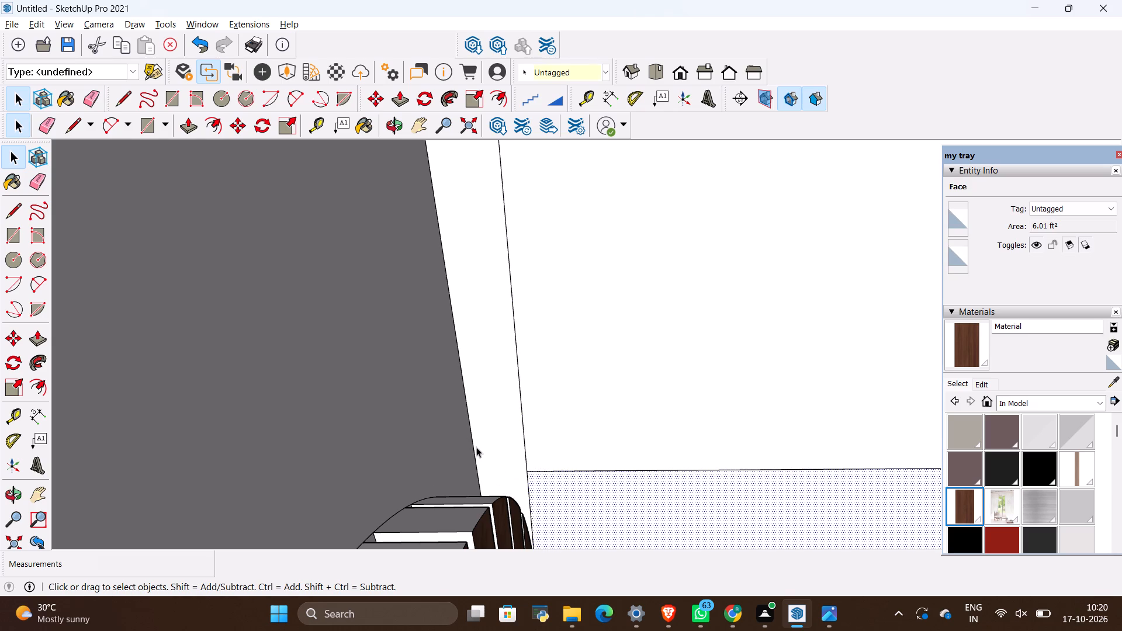
Erase the guide and the vertical line's segment across the top strip at the wardrobe corner beside the slatted wall.
scroll(474, 448, down, 20)
scroll(474, 448, down, 2)
scroll(434, 238, up, 5)
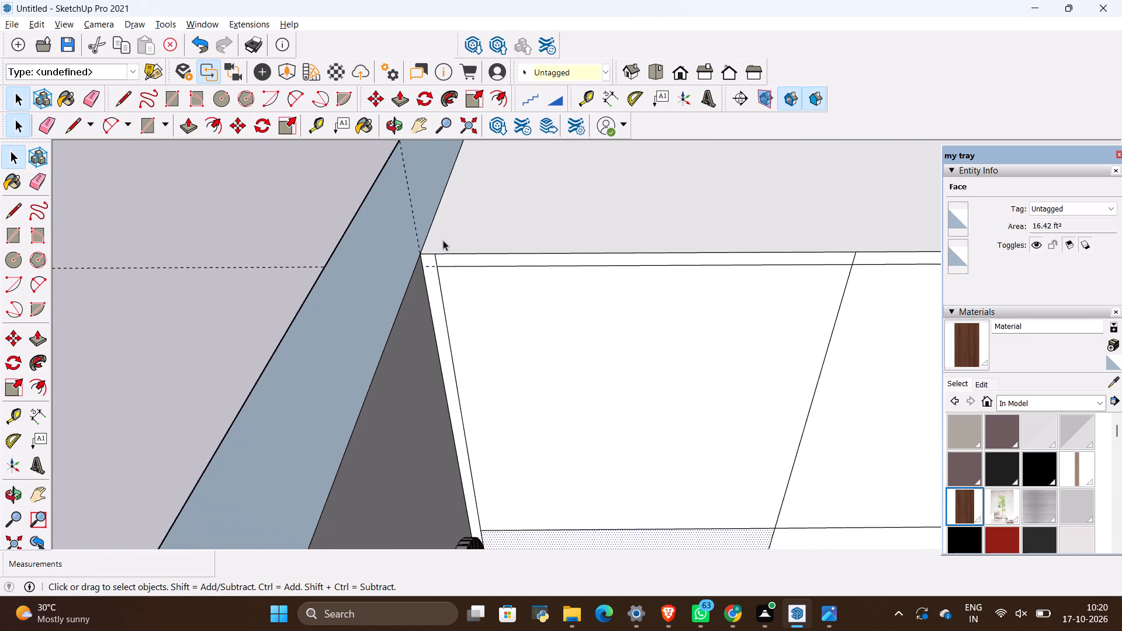
scroll(443, 240, up, 12)
key(e)
drag(395, 306, 399, 337)
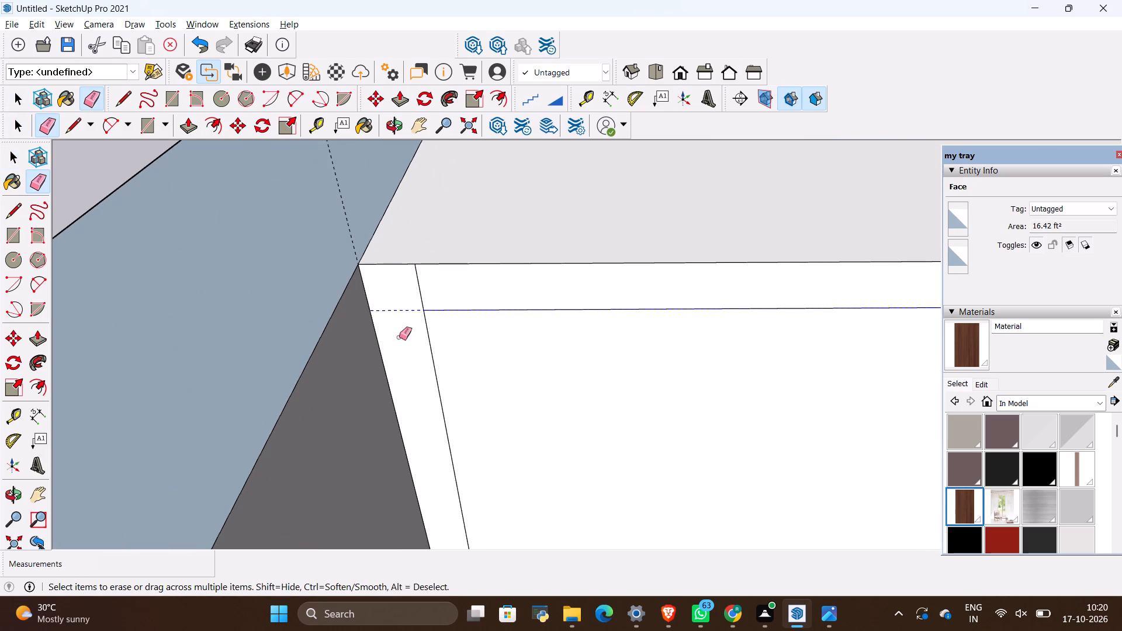
drag(399, 337, 400, 337)
drag(433, 285, 412, 297)
scroll(260, 292, down, 11)
scroll(429, 307, down, 8)
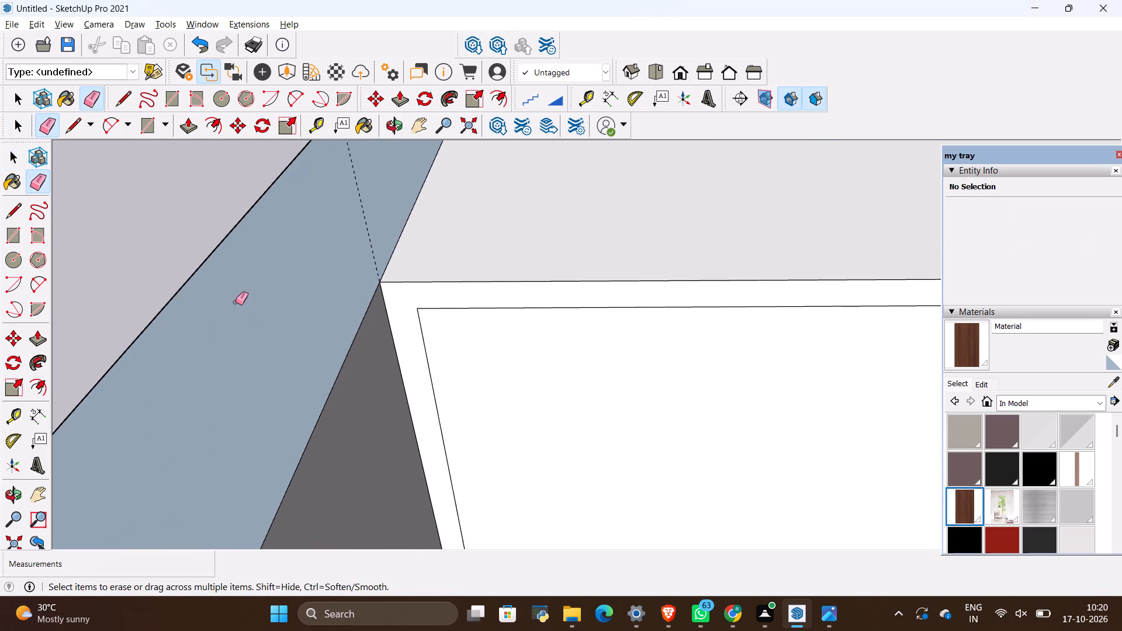
Erase the first, second and third door dividers' segments across the wardrobe's top strip, starting from the slatted wall.
scroll(236, 302, down, 10)
scroll(653, 294, up, 10)
drag(643, 294, 622, 299)
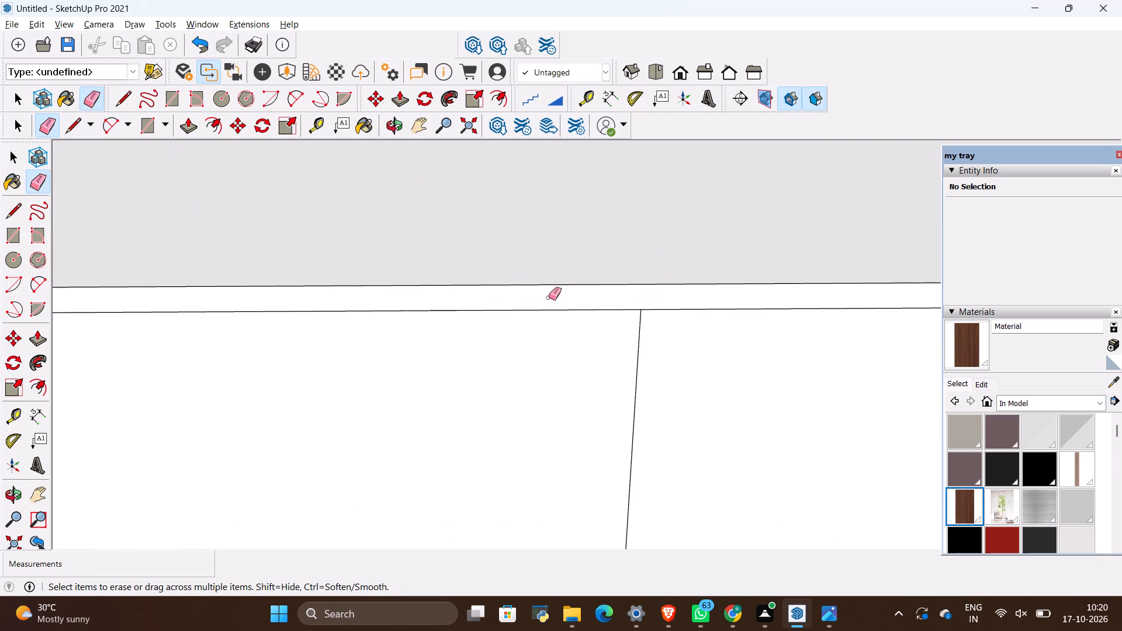
scroll(490, 293, down, 17)
scroll(714, 310, up, 5)
scroll(654, 278, up, 10)
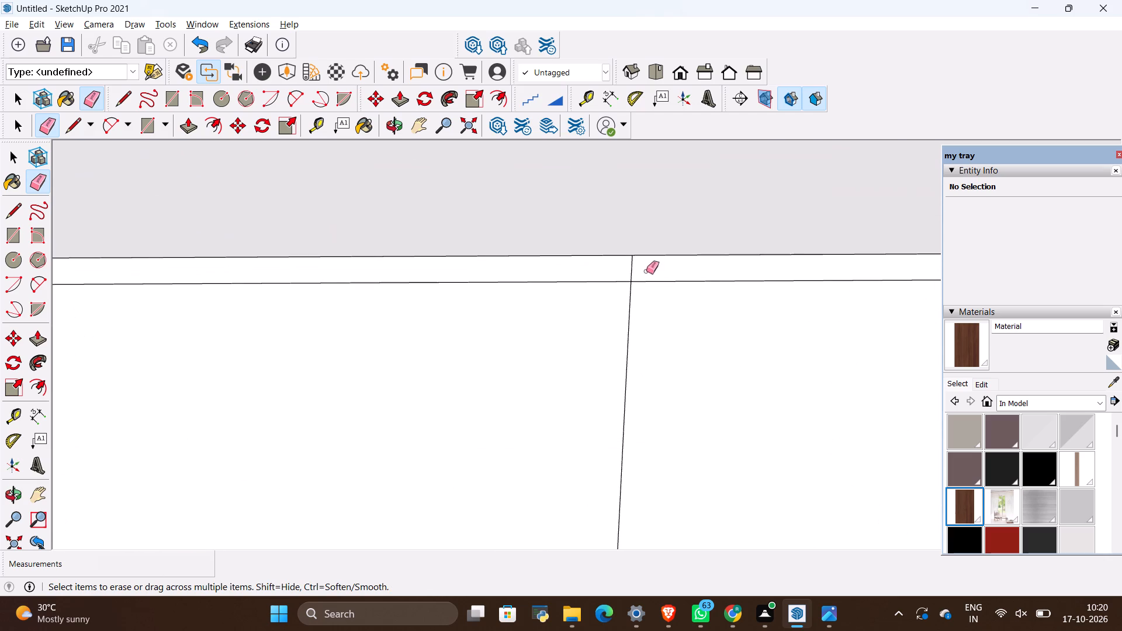
drag(646, 271, 628, 275)
scroll(530, 279, down, 15)
scroll(733, 289, up, 15)
drag(740, 278, 709, 282)
Erase the fourth and fifth door dividers' segments across the wardrobe's top strip.
scroll(580, 281, down, 6)
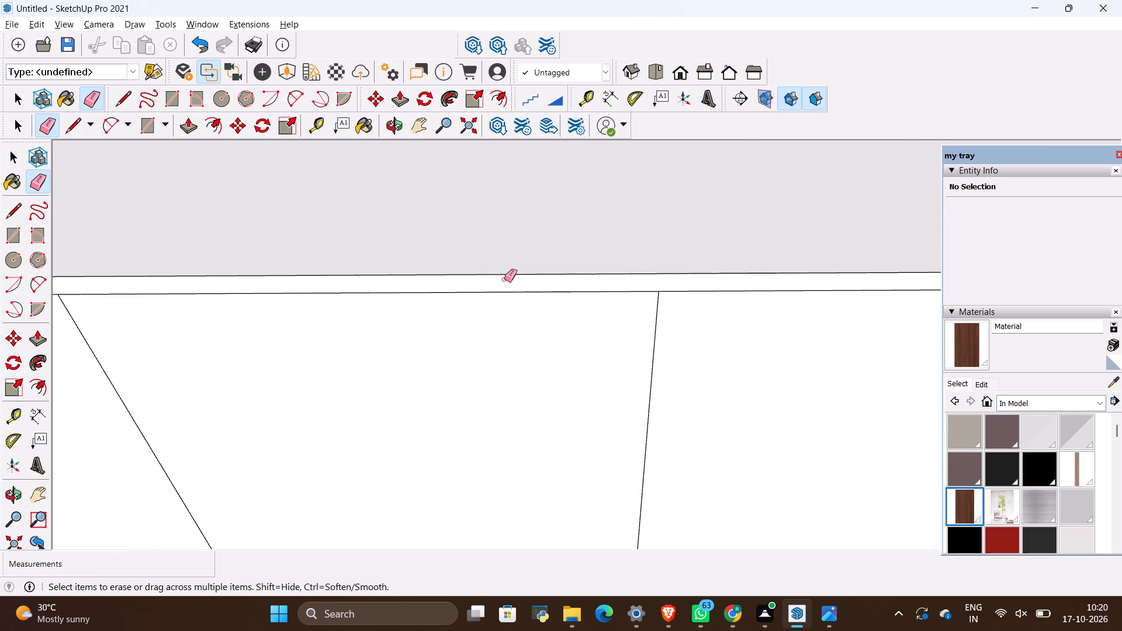
scroll(504, 279, down, 10)
scroll(765, 266, up, 19)
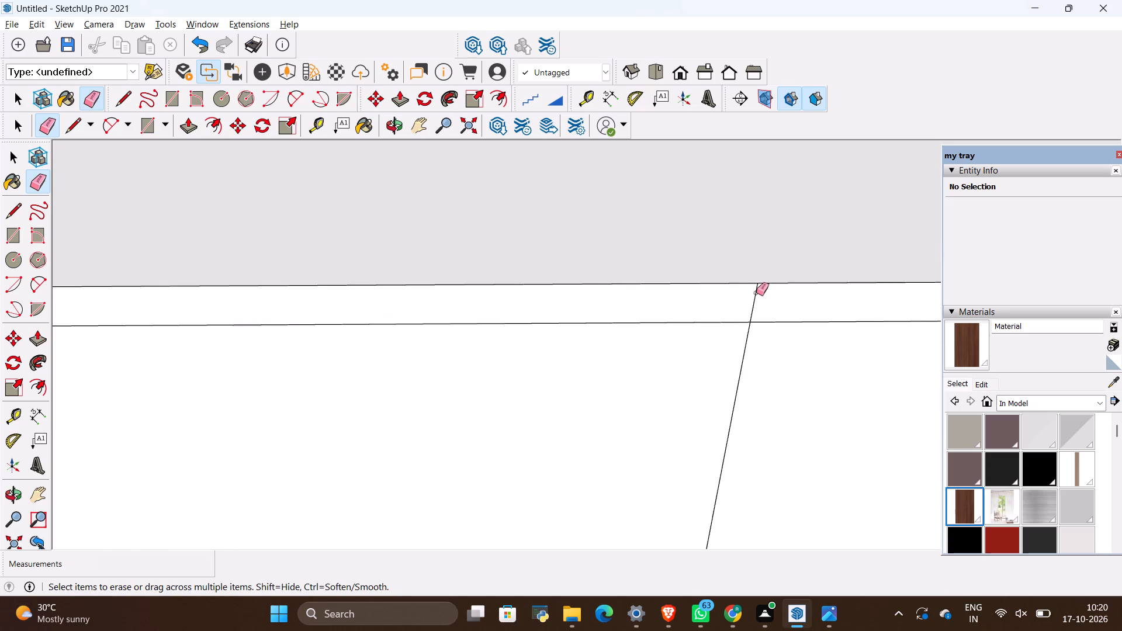
drag(756, 293, 737, 299)
scroll(278, 280, down, 20)
scroll(278, 280, down, 2)
scroll(614, 276, up, 2)
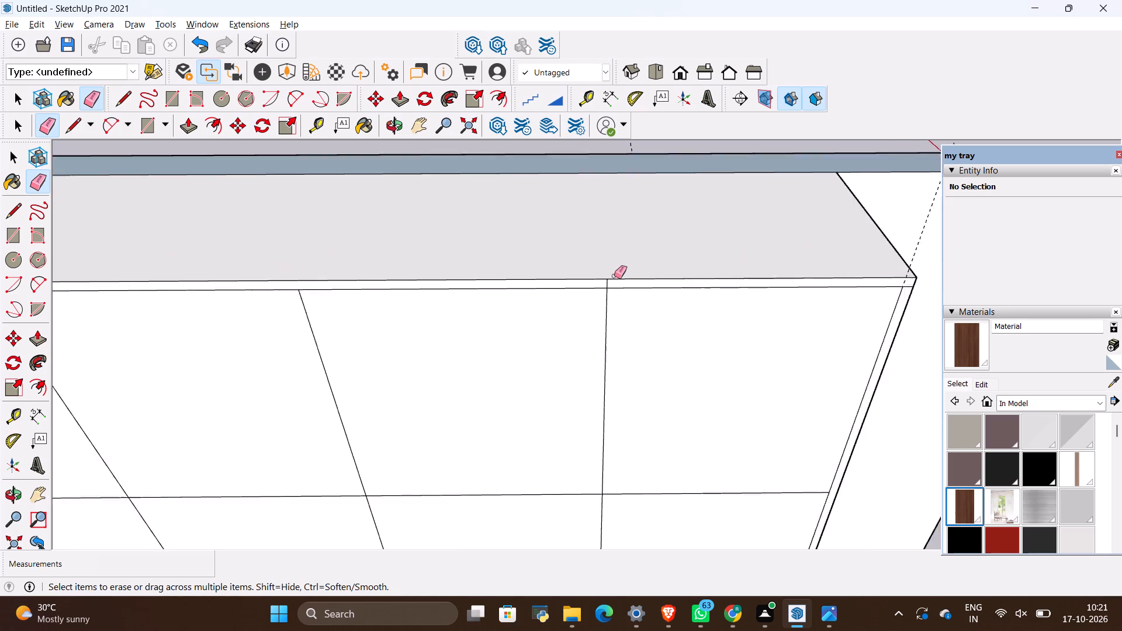
scroll(614, 276, up, 19)
drag(593, 292, 571, 297)
scroll(521, 274, down, 8)
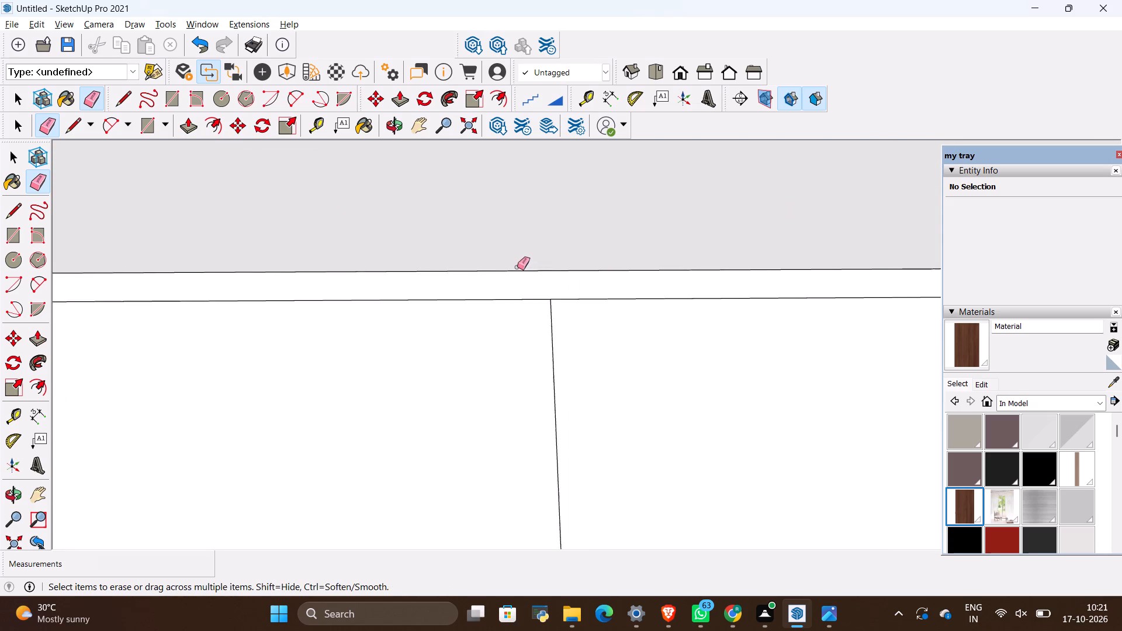
Erase the guide and the overlapping line segment at the wardrobe's free top corner, and check the joined frame face.
scroll(517, 267, down, 11)
scroll(975, 281, up, 3)
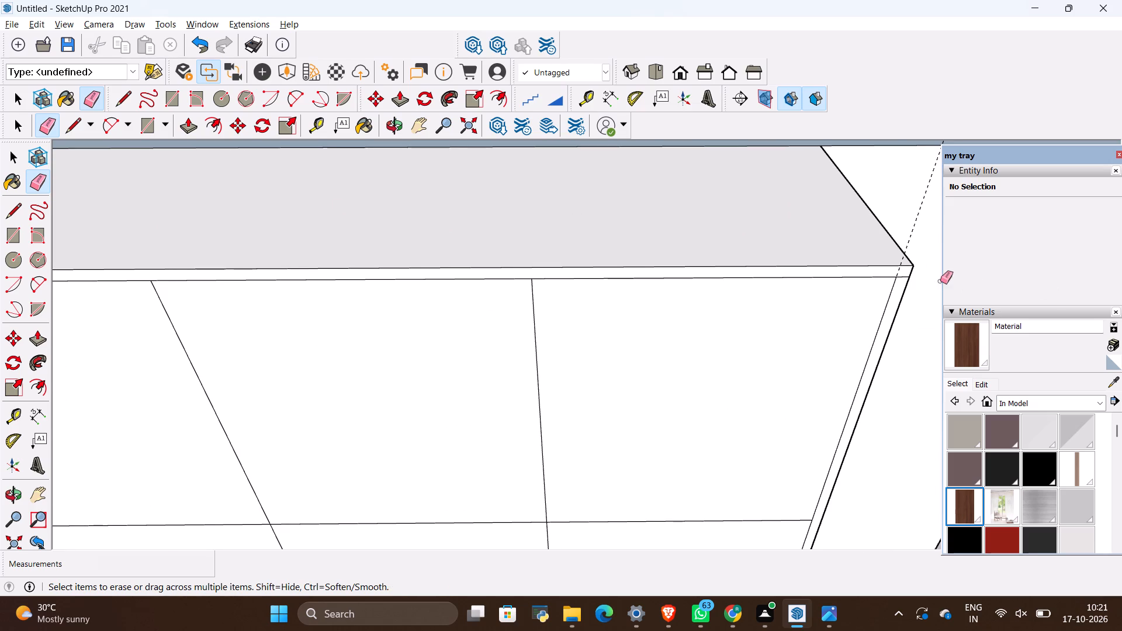
scroll(939, 280, up, 10)
scroll(841, 282, down, 5)
scroll(790, 302, up, 4)
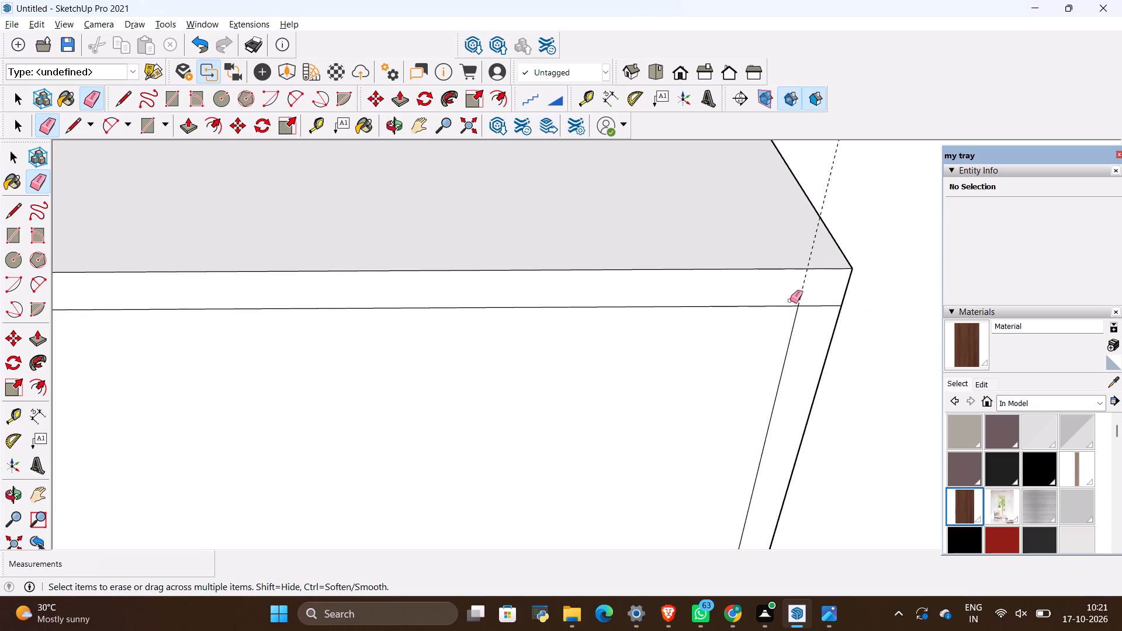
drag(825, 288, 794, 294)
key(space)
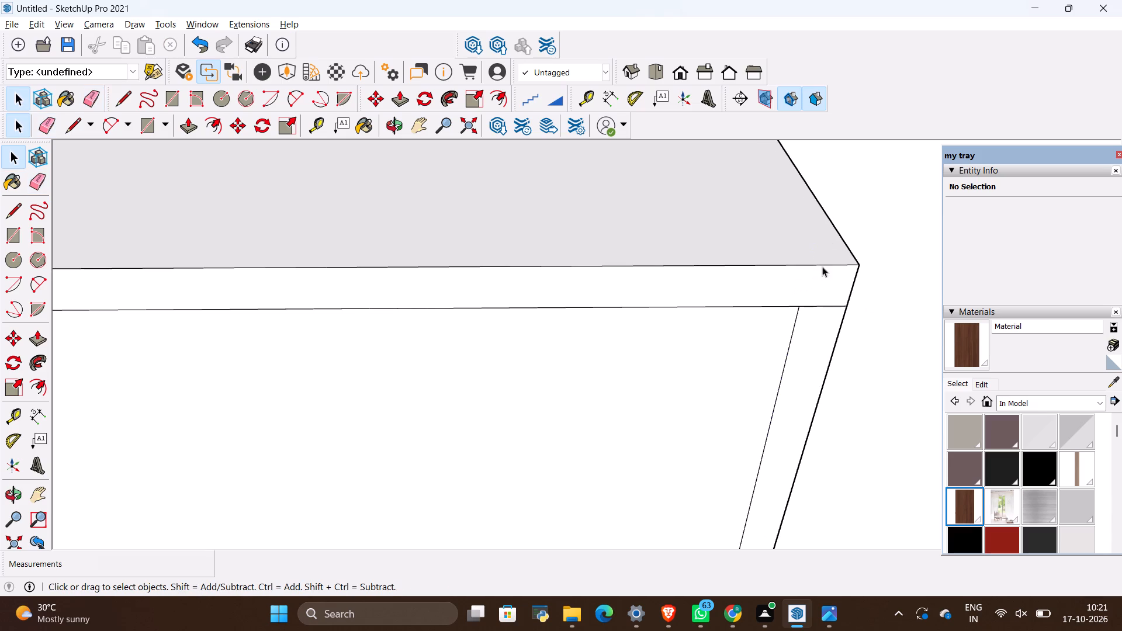
scroll(821, 304, up, 3)
key(e)
drag(818, 299, 817, 323)
key(space)
click(809, 262)
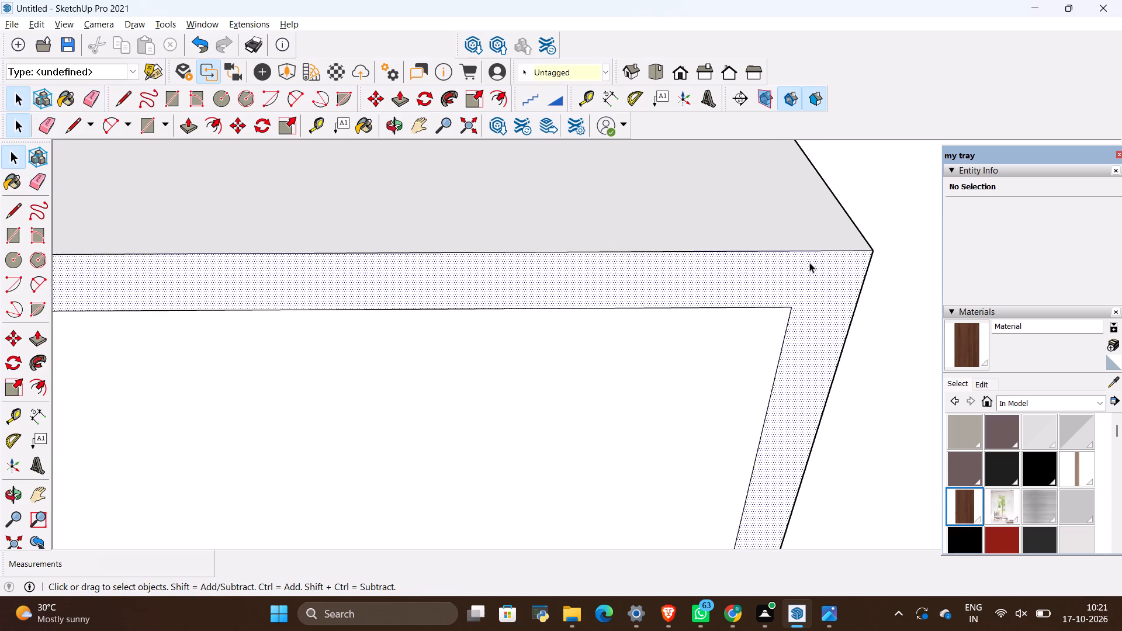
scroll(829, 255, down, 20)
scroll(829, 255, down, 3)
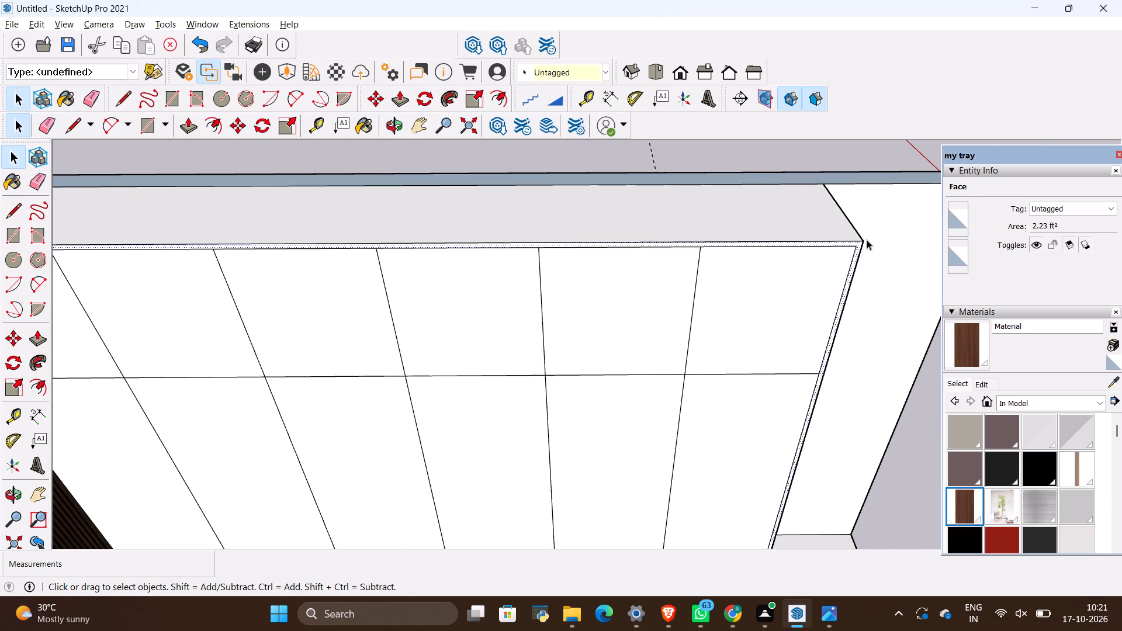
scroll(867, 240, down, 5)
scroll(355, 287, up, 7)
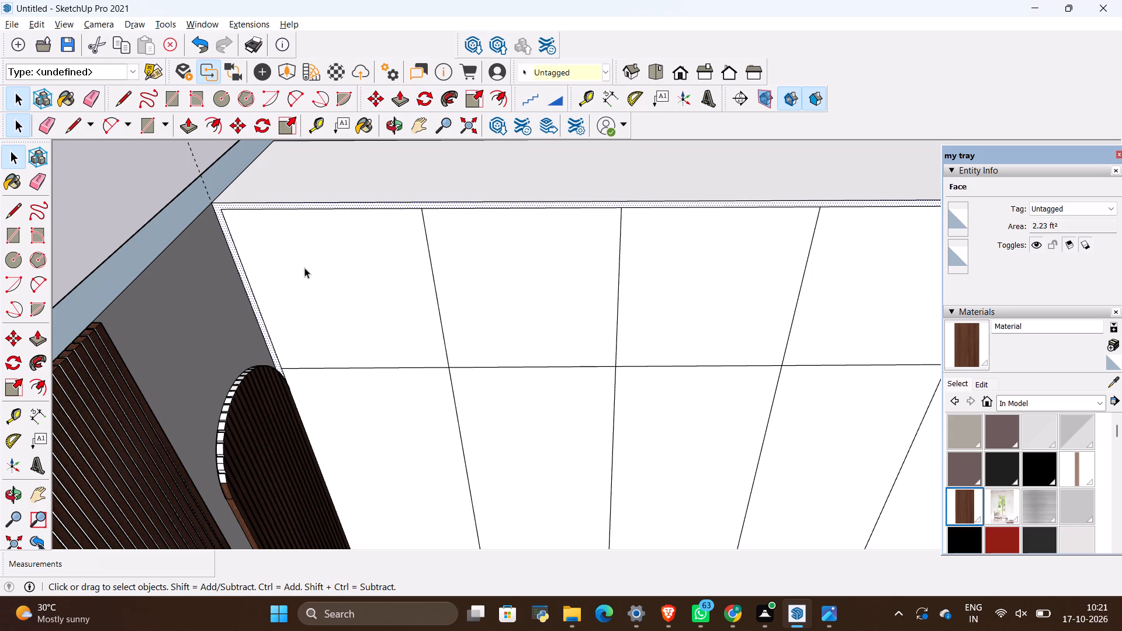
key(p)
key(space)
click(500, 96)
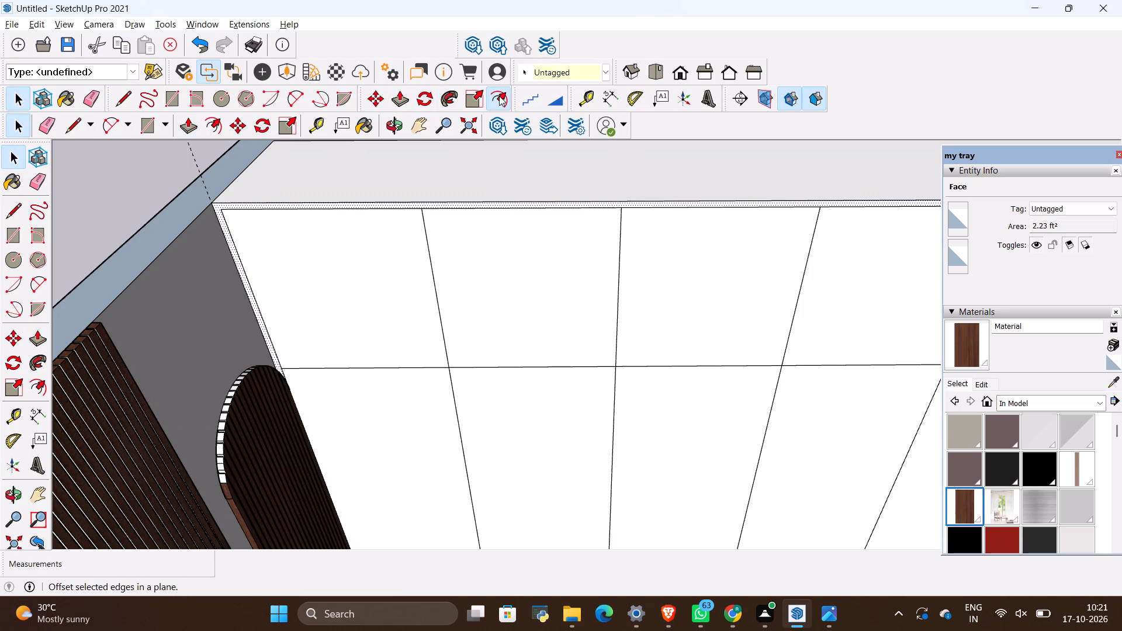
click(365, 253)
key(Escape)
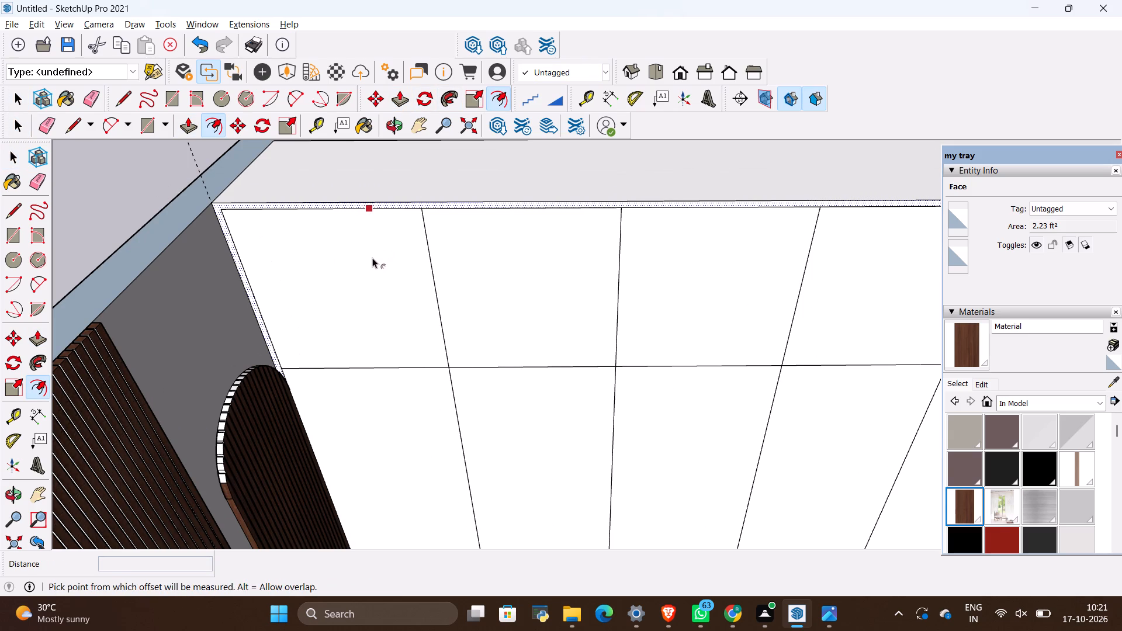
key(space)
Offset the outline of the wardrobe's first upper door panel, nearest the slatted wall, inward by 0.2 inch.
click(371, 262)
click(490, 100)
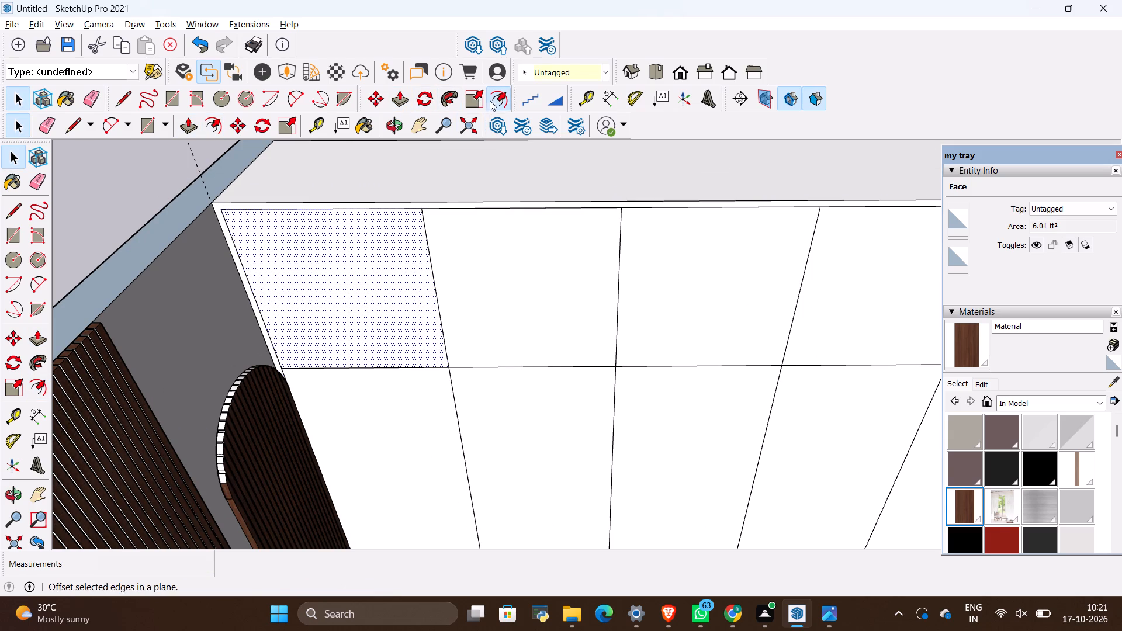
click(381, 259)
key(alt+BackSpace)
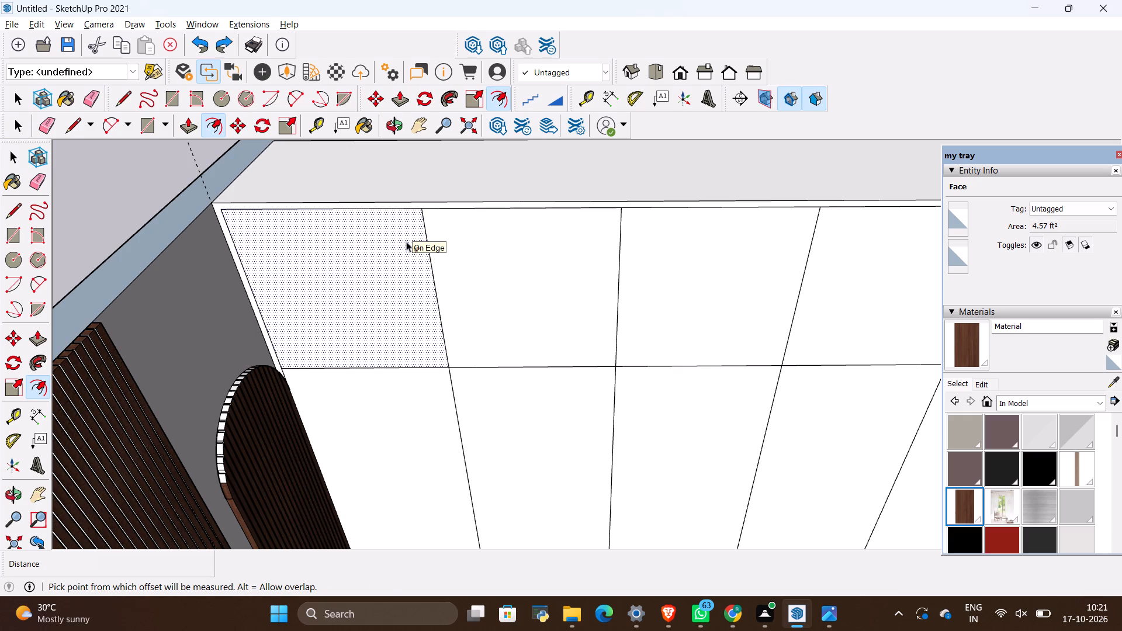
click(396, 255)
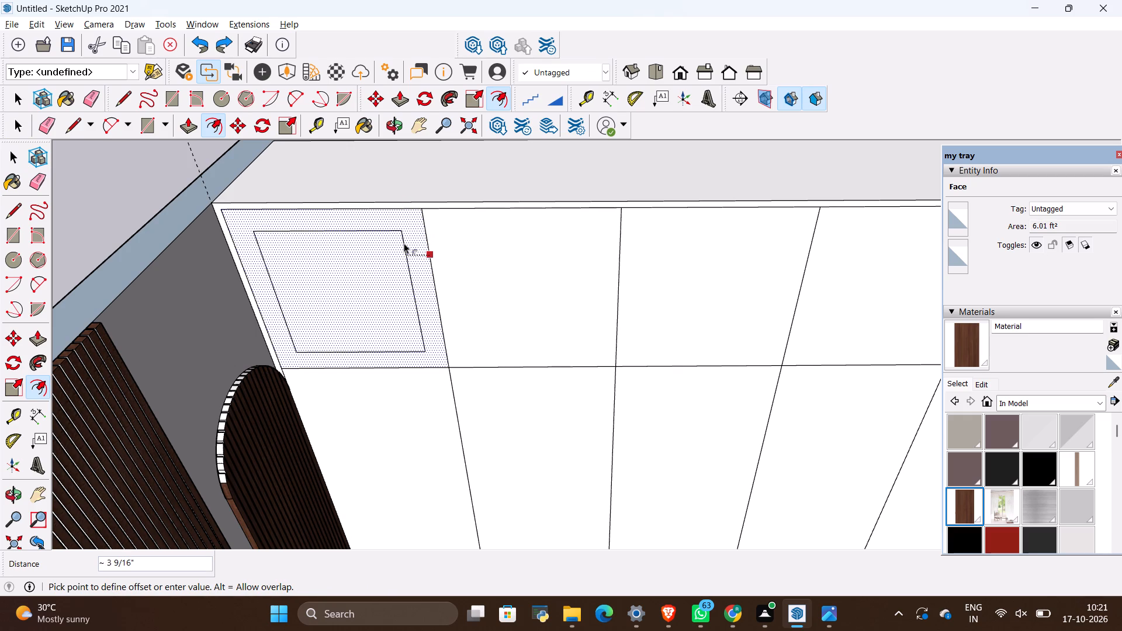
key(BackSpace)
text(.2")
key(Return)
key(Escape)
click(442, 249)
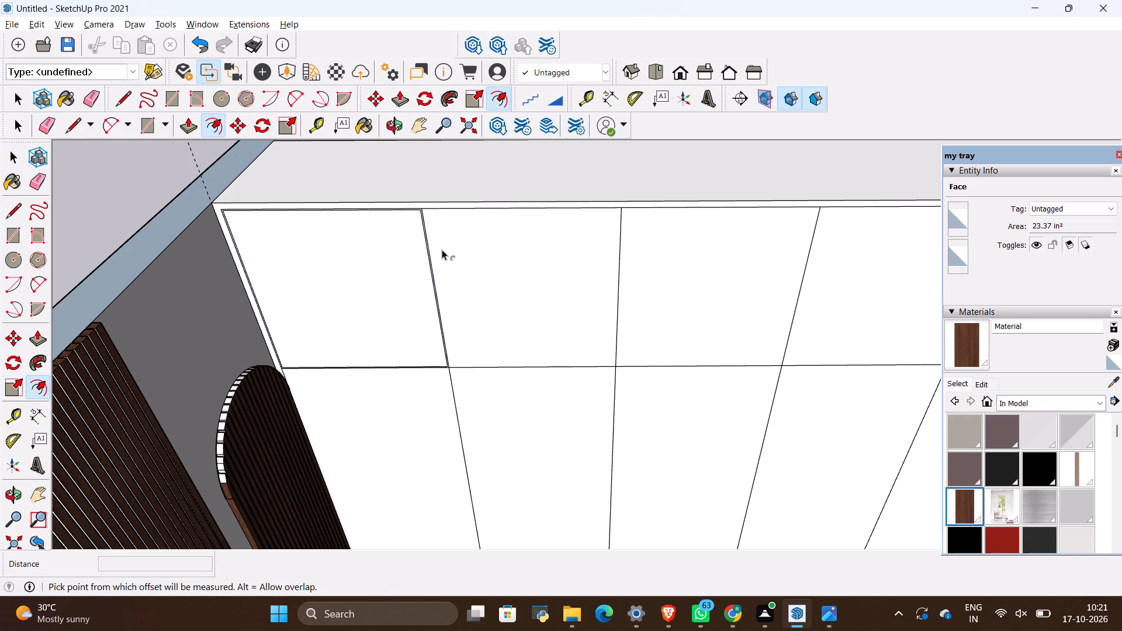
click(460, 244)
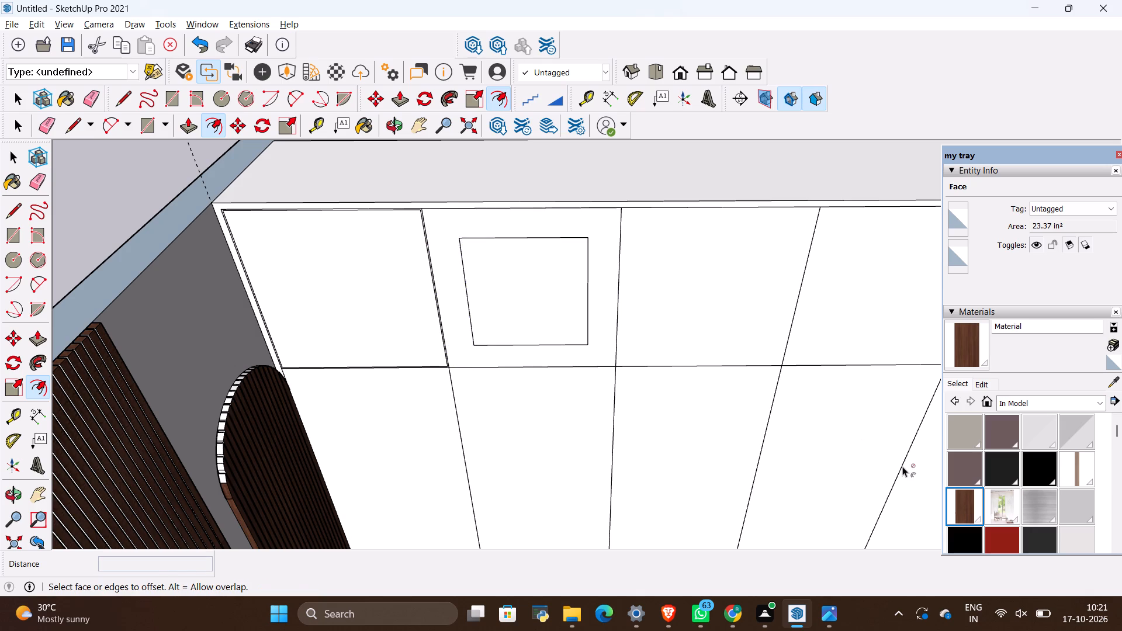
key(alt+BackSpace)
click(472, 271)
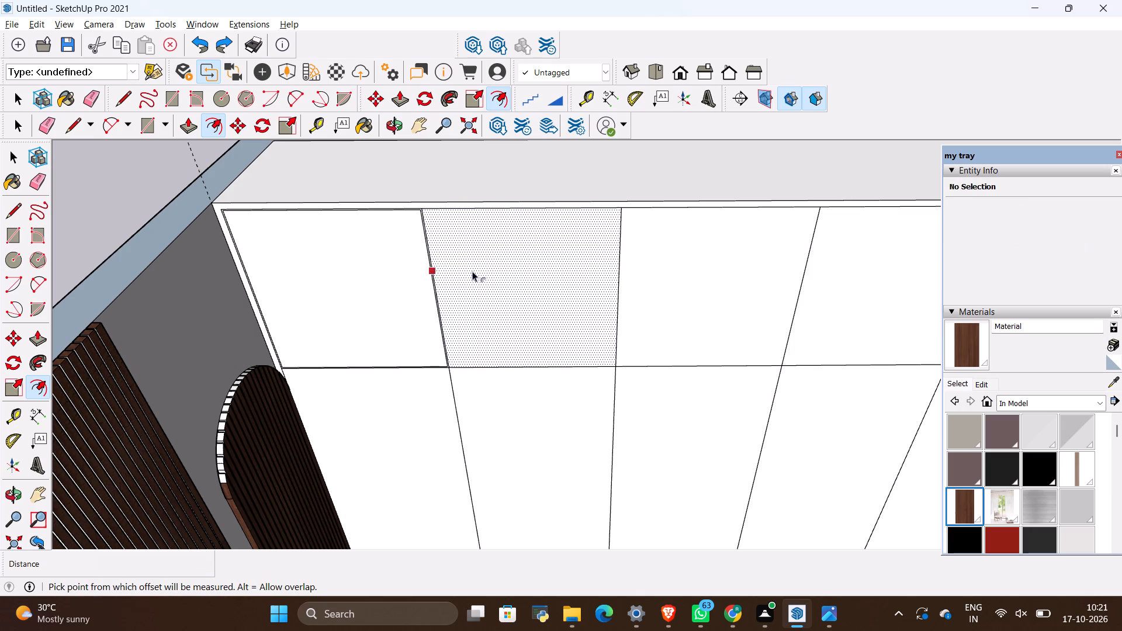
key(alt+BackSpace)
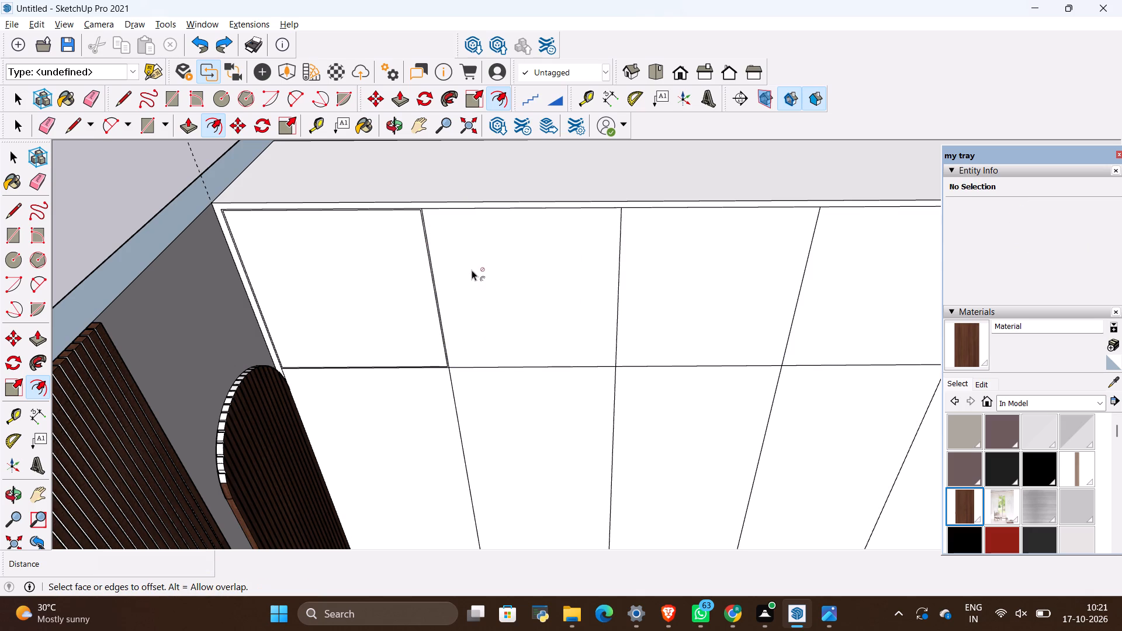
Offset the outline of the second upper door panel from the slatted wall inward by 0.2 inch.
click(546, 241)
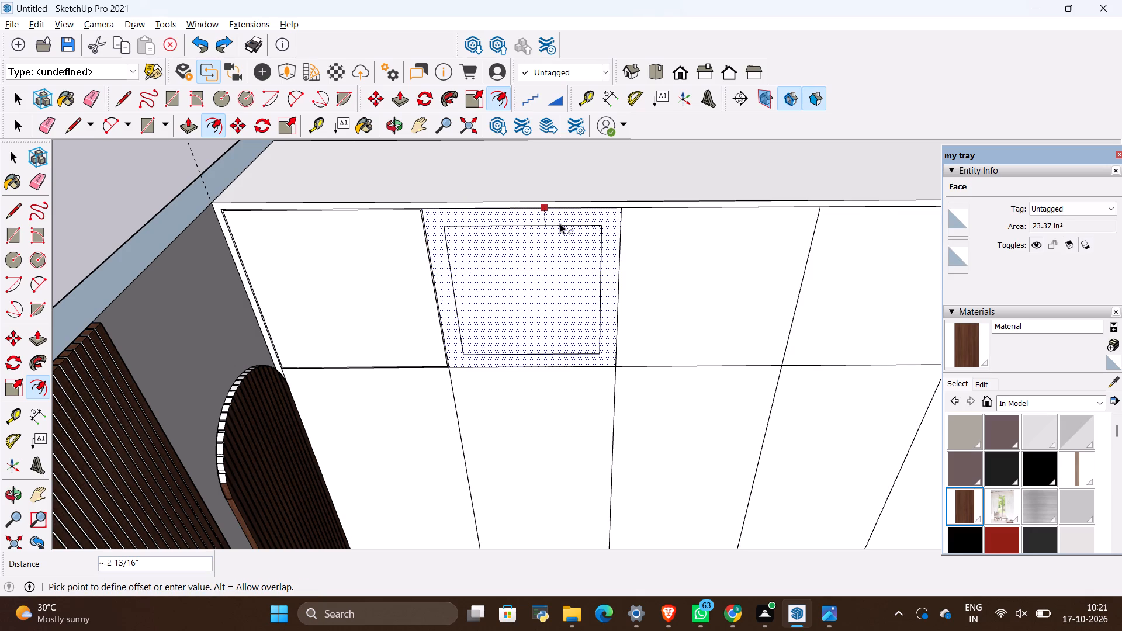
key(BackSpace)
text(.2)
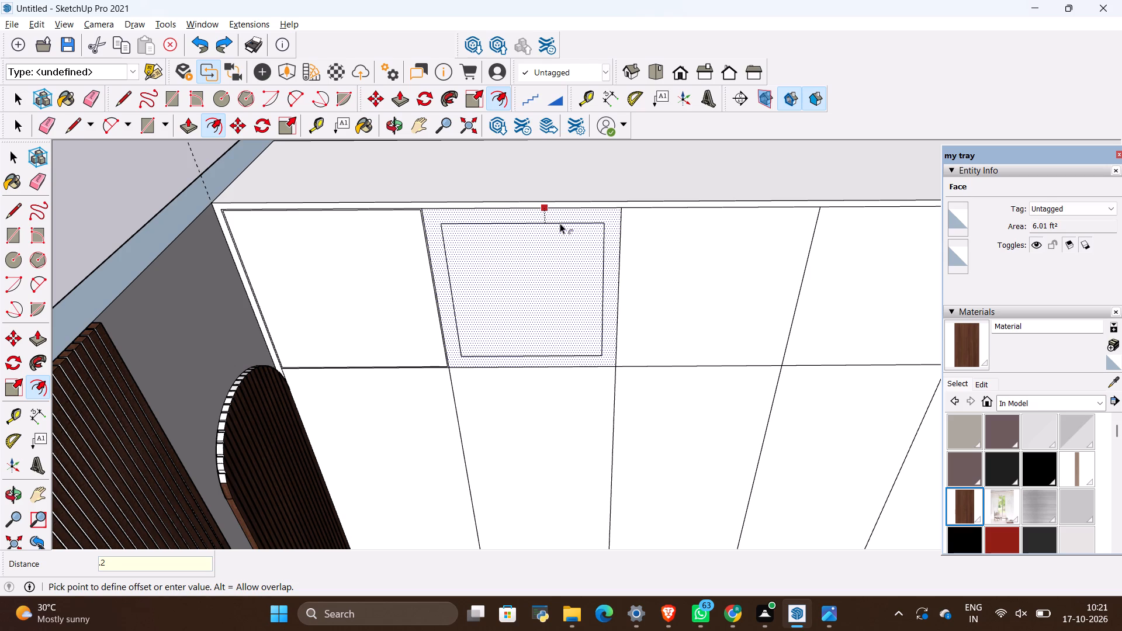
key(shift+quotedbl)
key(Return)
key(Escape)
Offset the outline of the third upper door panel from the slatted wall inward by 0.2 inch.
click(689, 227)
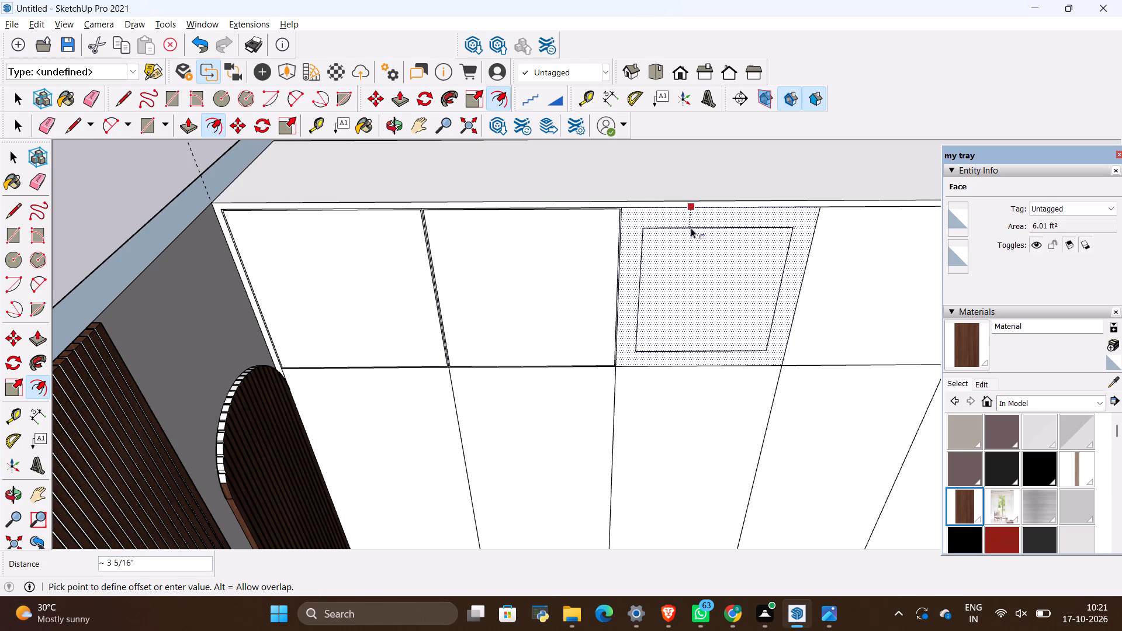
key(BackSpace)
text(.2")
key(Return)
Offset the outline of the fourth upper door panel from the slatted wall inward by 0.2 inch.
scroll(380, 349, down, 11)
scroll(582, 338, up, 5)
key(Escape)
click(556, 330)
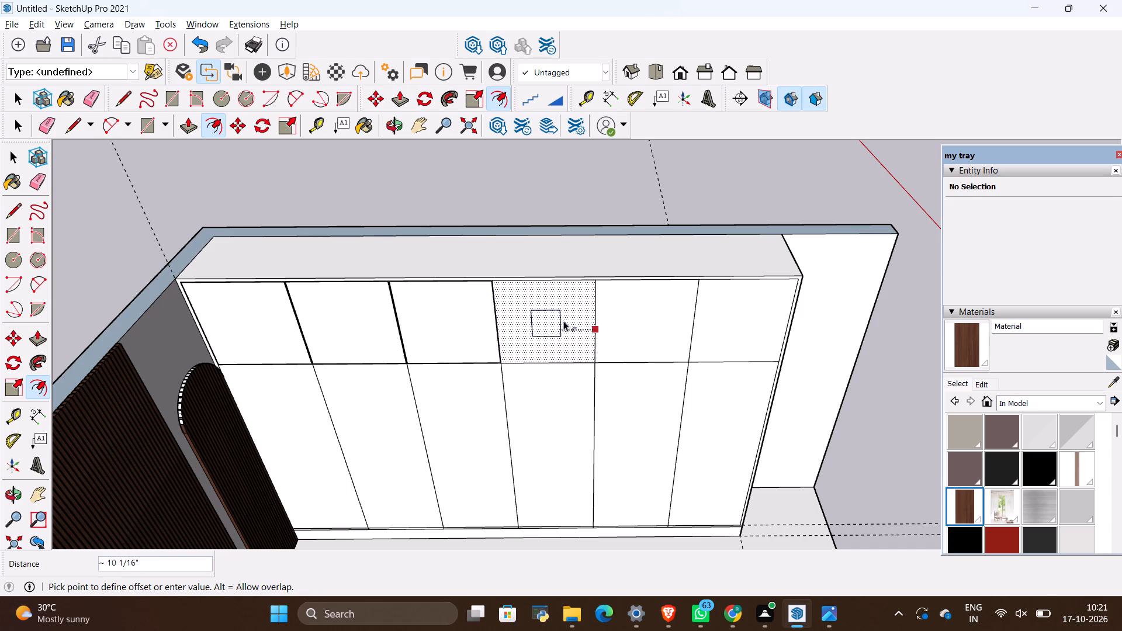
key(BackSpace)
text(.2)
key(shift+quotedbl)
key(Return)
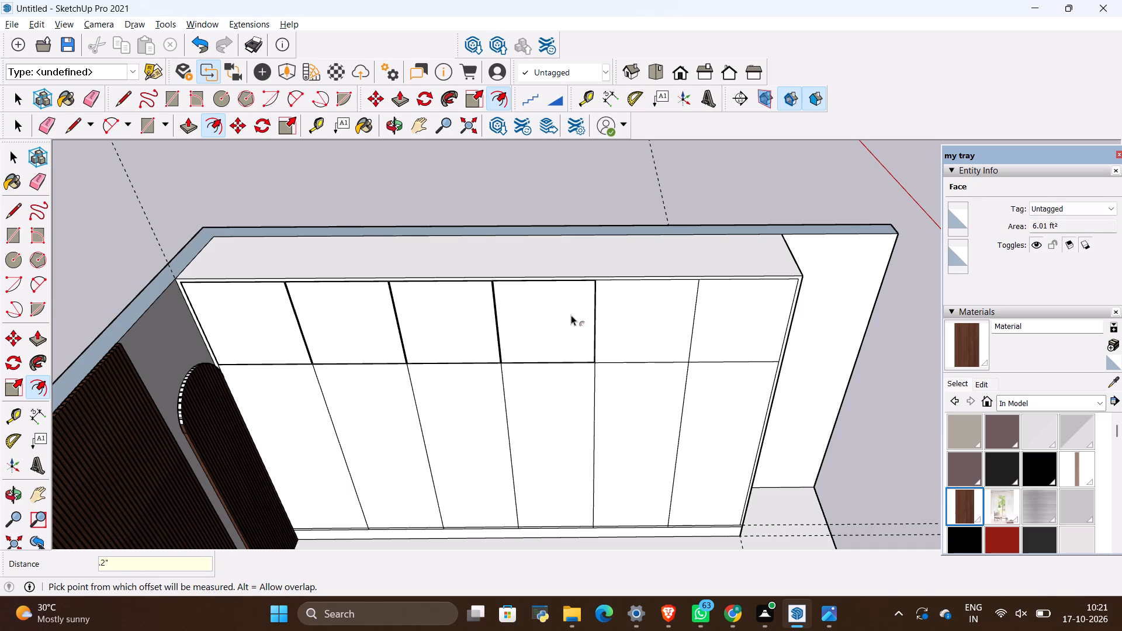
key(Escape)
Offset the outline of the fifth upper door panel from the slatted wall inward by 0.2 inch.
click(626, 301)
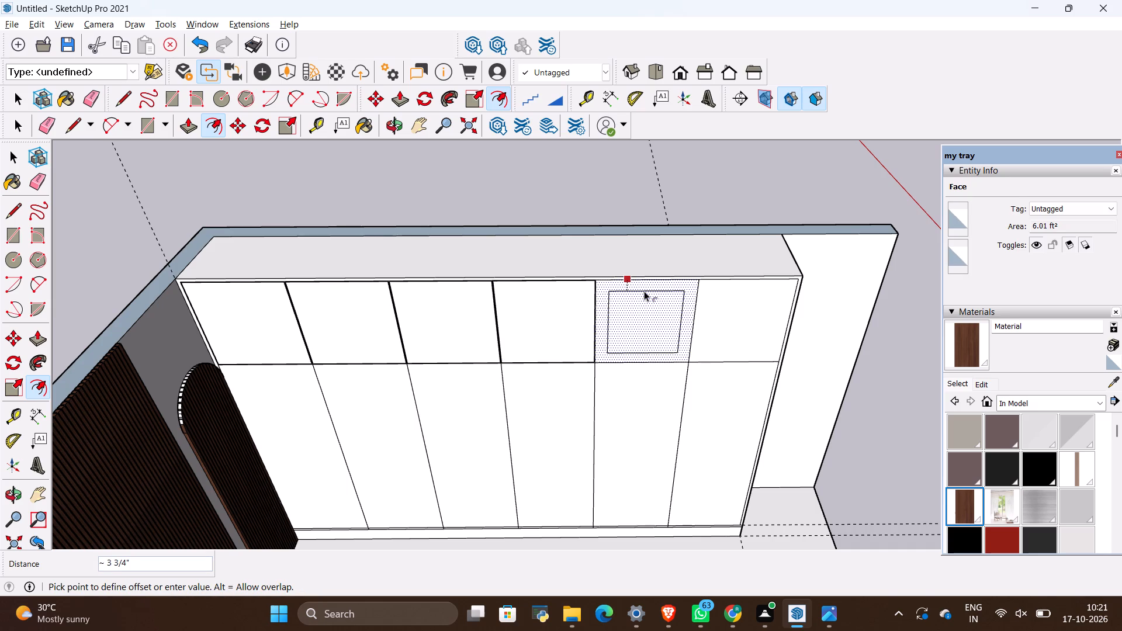
key(BackSpace)
text(.2)
key(shift+quotedbl)
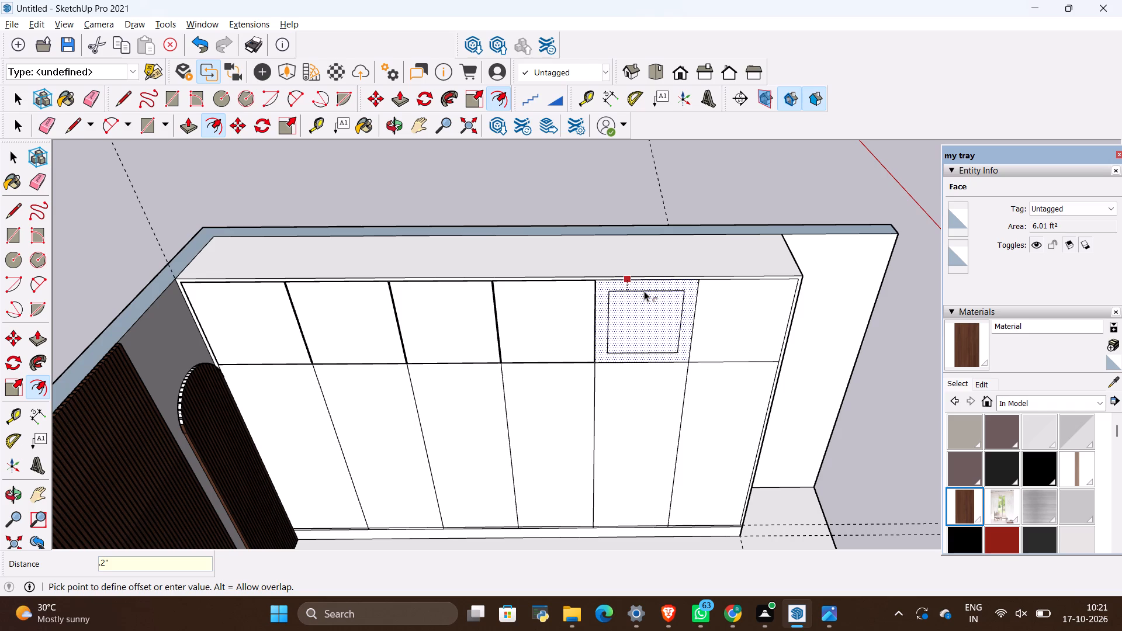
key(Return)
key(Escape)
Offset the outline of the sixth upper door panel, at the wardrobe's free end, inward by 0.2 inch.
click(720, 297)
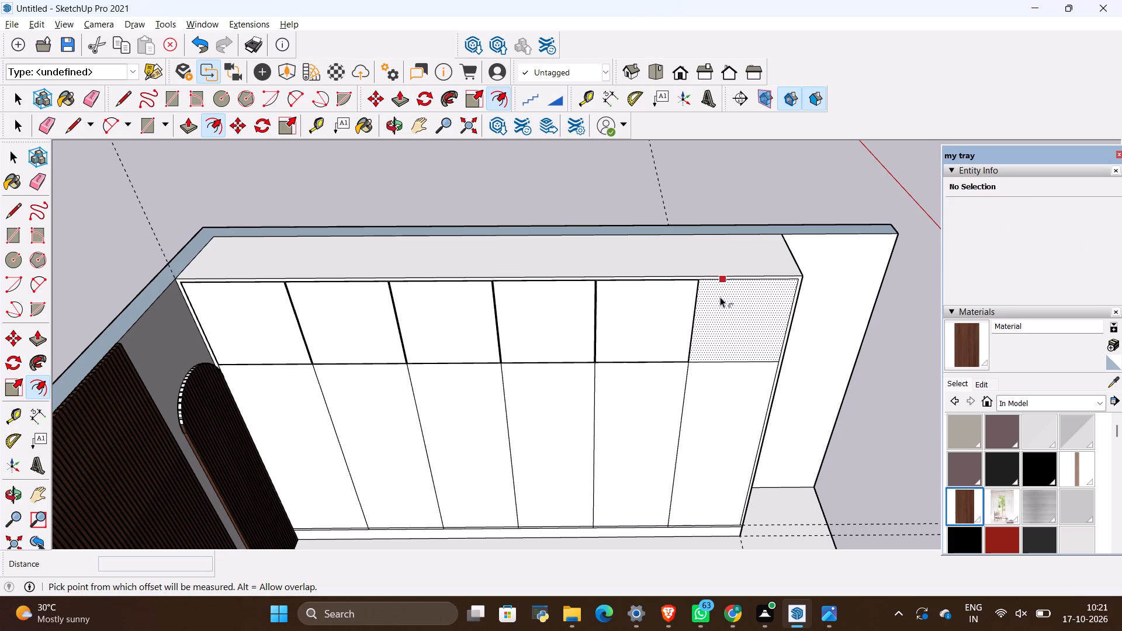
key(BackSpace)
text(.2")
key(Return)
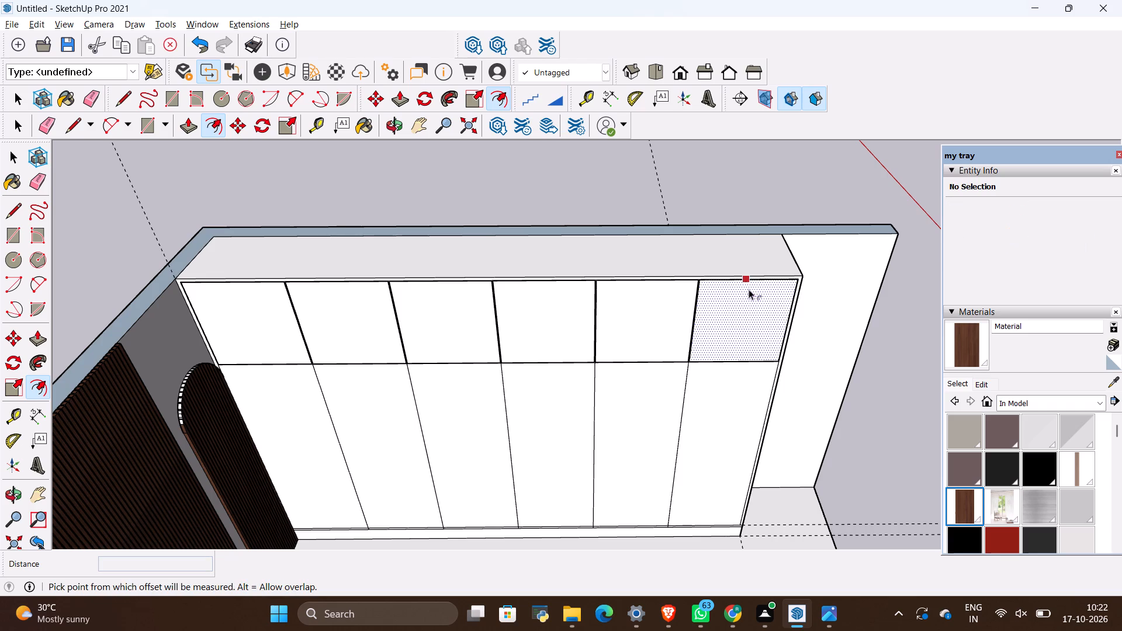
Offset the outline of the first tall lower door panel, nearest the slatted wall, inward by 0.2 inch.
scroll(749, 290, down, 9)
scroll(430, 359, up, 11)
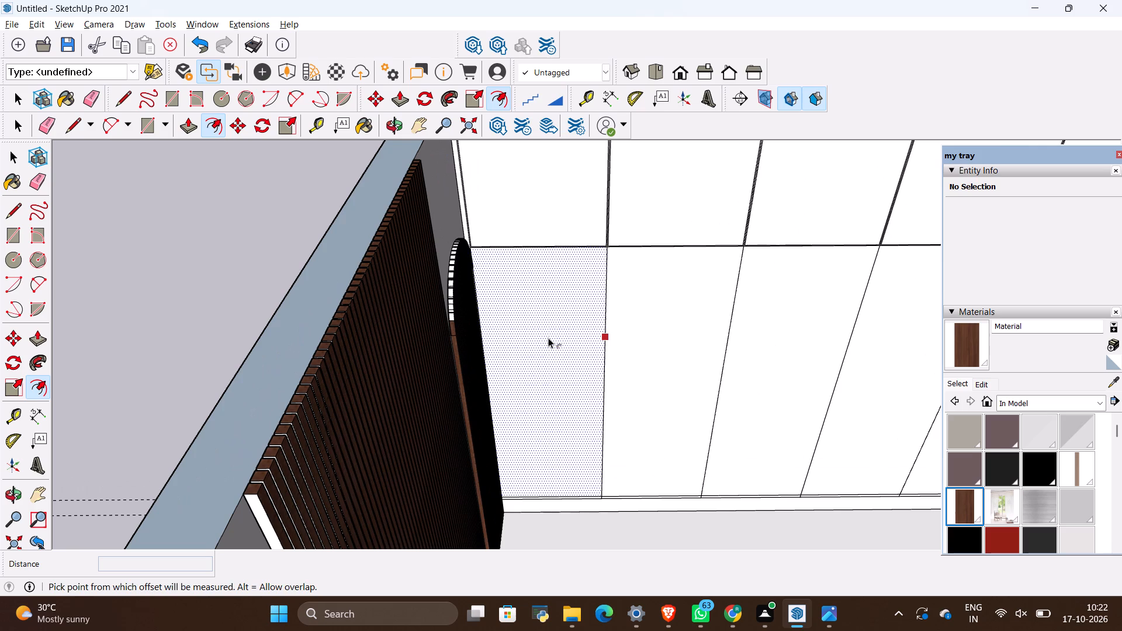
click(548, 338)
key(BackSpace)
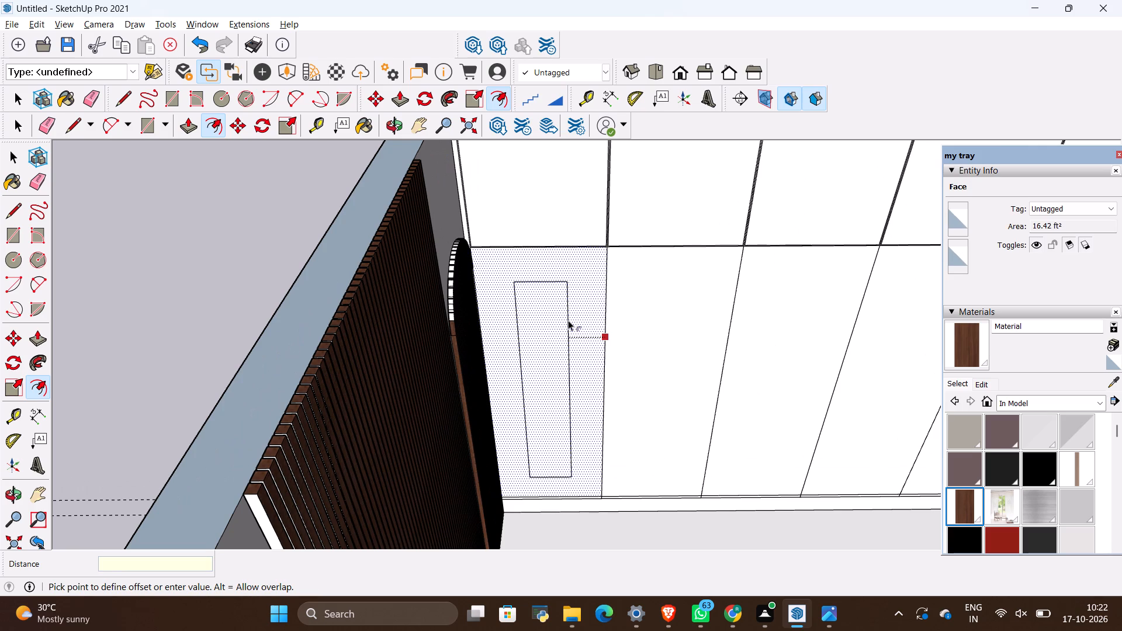
text(.2")
key(Return)
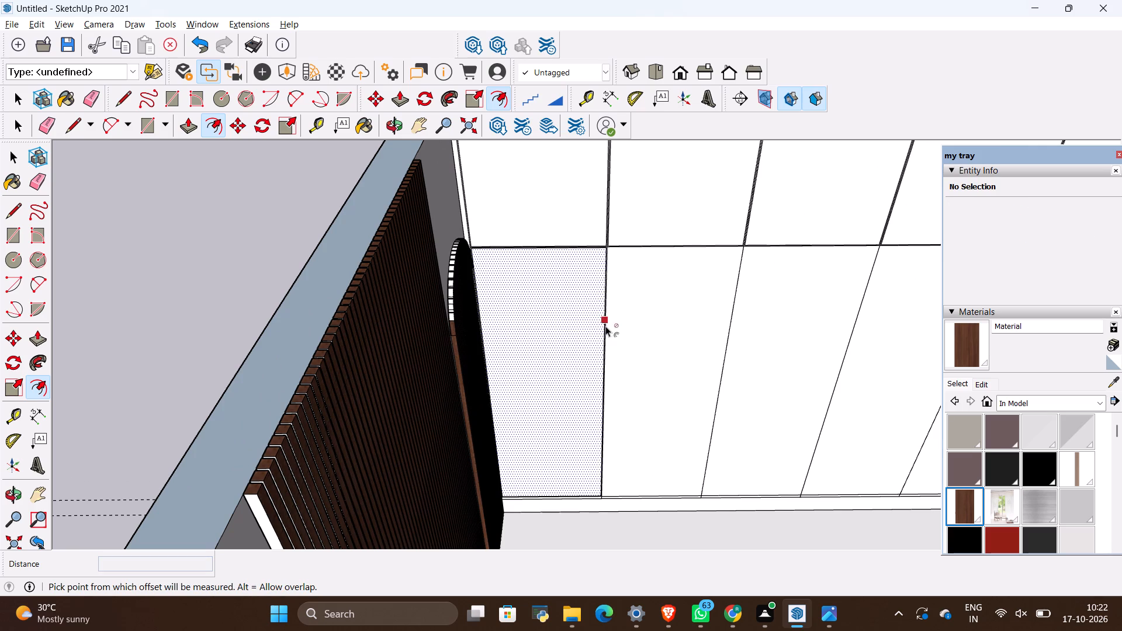
key(Escape)
Offset the outline of the second lower door panel from the slatted wall inward by 0.2 inch.
click(678, 325)
key(BackSpace)
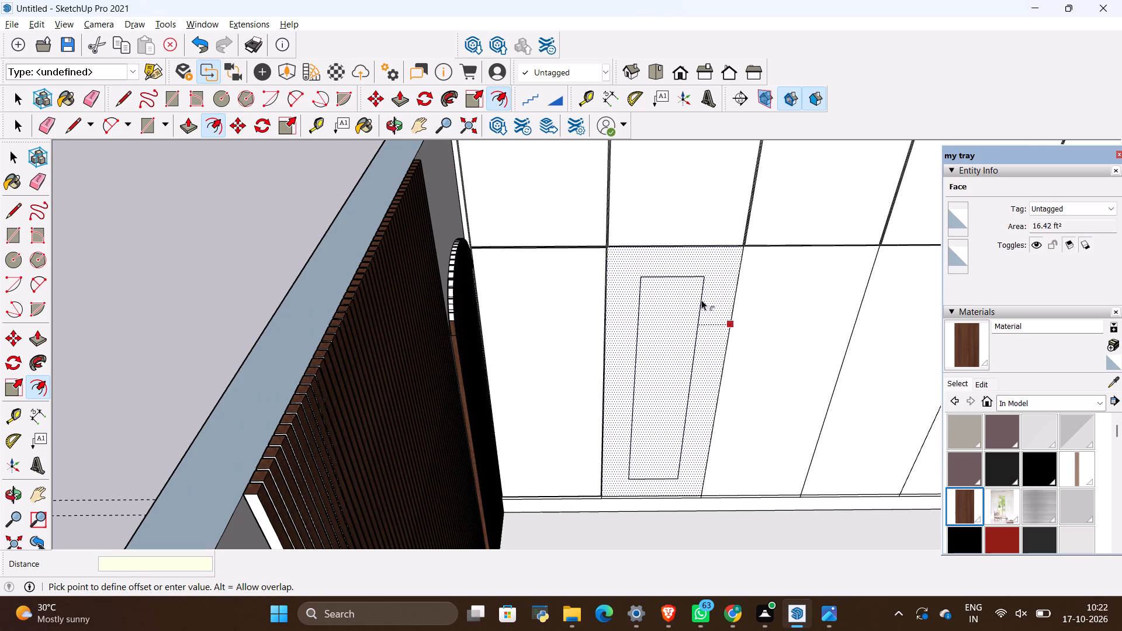
text(.2")
key(Return)
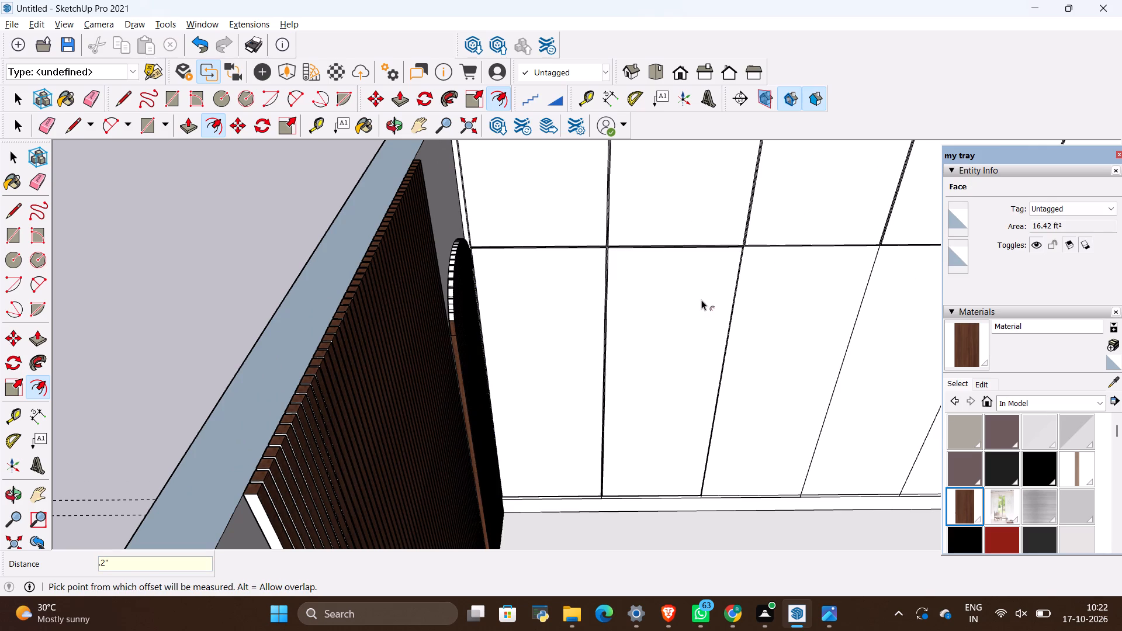
key(Escape)
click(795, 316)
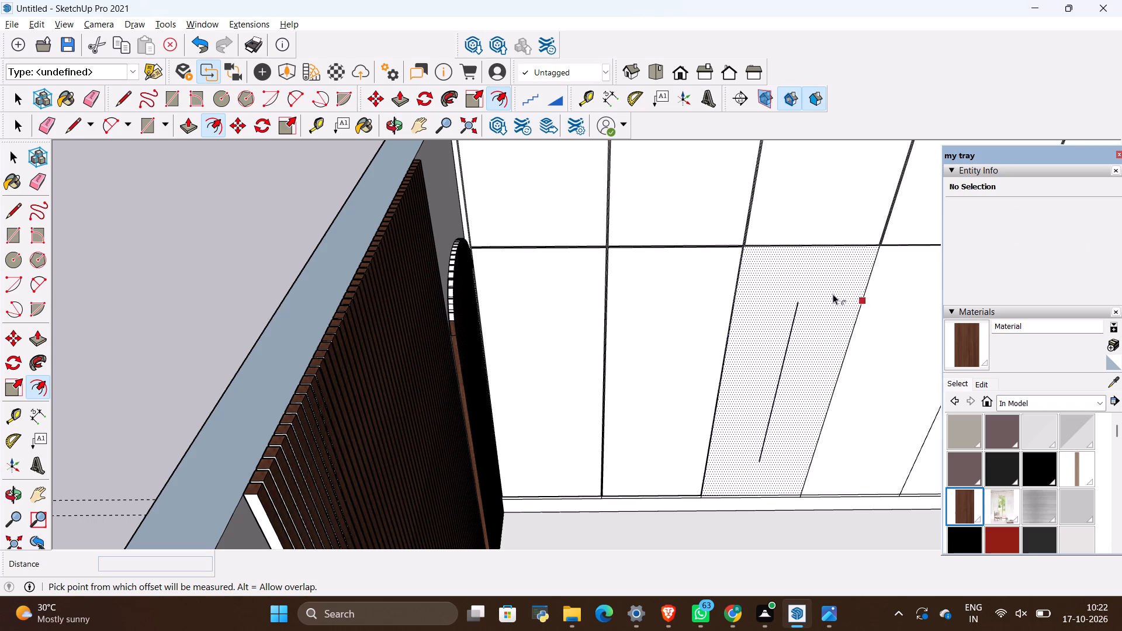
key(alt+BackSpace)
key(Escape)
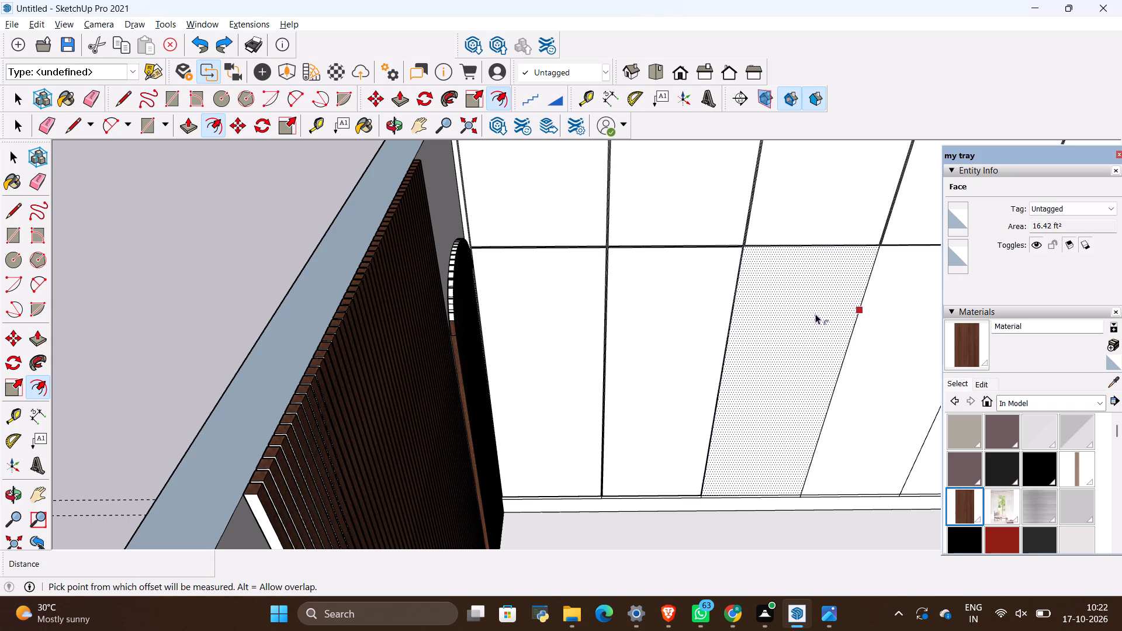
Offset the outline of the third lower door panel from the slatted wall inward by 0.2 inch.
click(814, 314)
key(BackSpace)
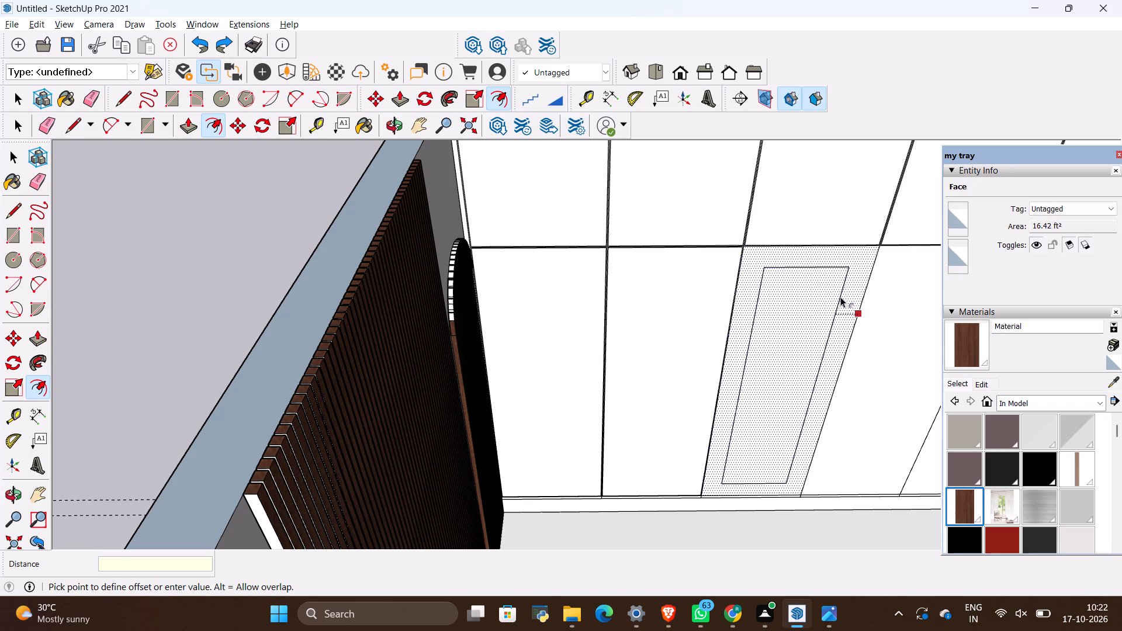
text(.2")
key(Return)
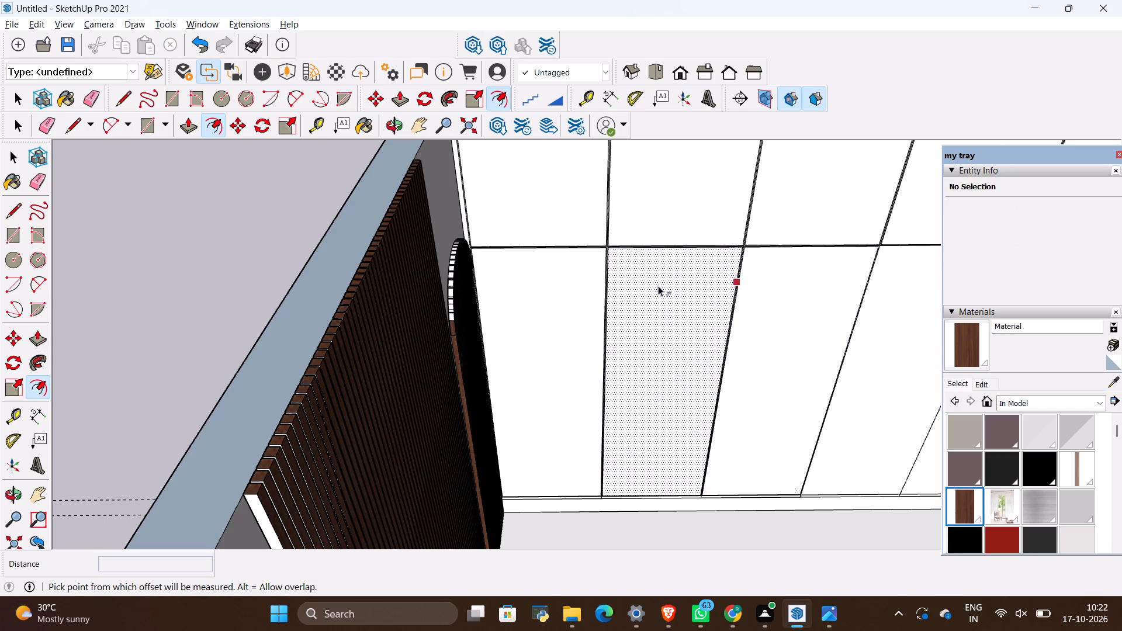
Offset the outline of the fourth lower door panel from the slatted wall inward by 0.2 inch.
scroll(652, 287, down, 12)
scroll(790, 293, up, 8)
key(Escape)
click(760, 299)
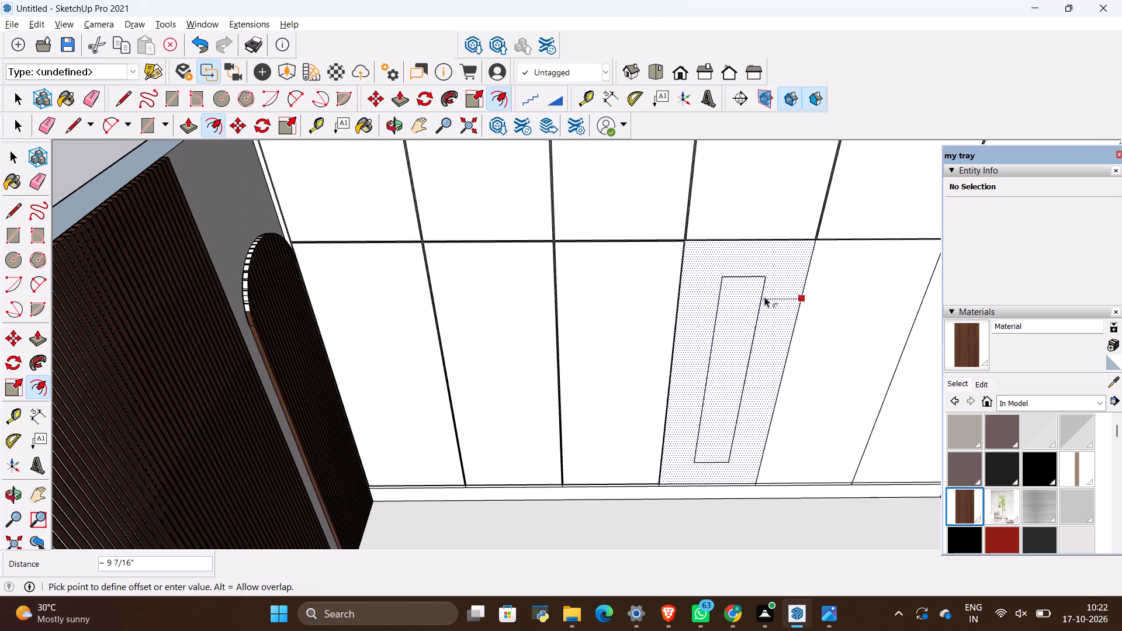
key(BackSpace)
text(.2")
key(Return)
Offset the outline of the fifth lower door panel from the slatted wall inward by 0.2 inch.
scroll(298, 408, down, 9)
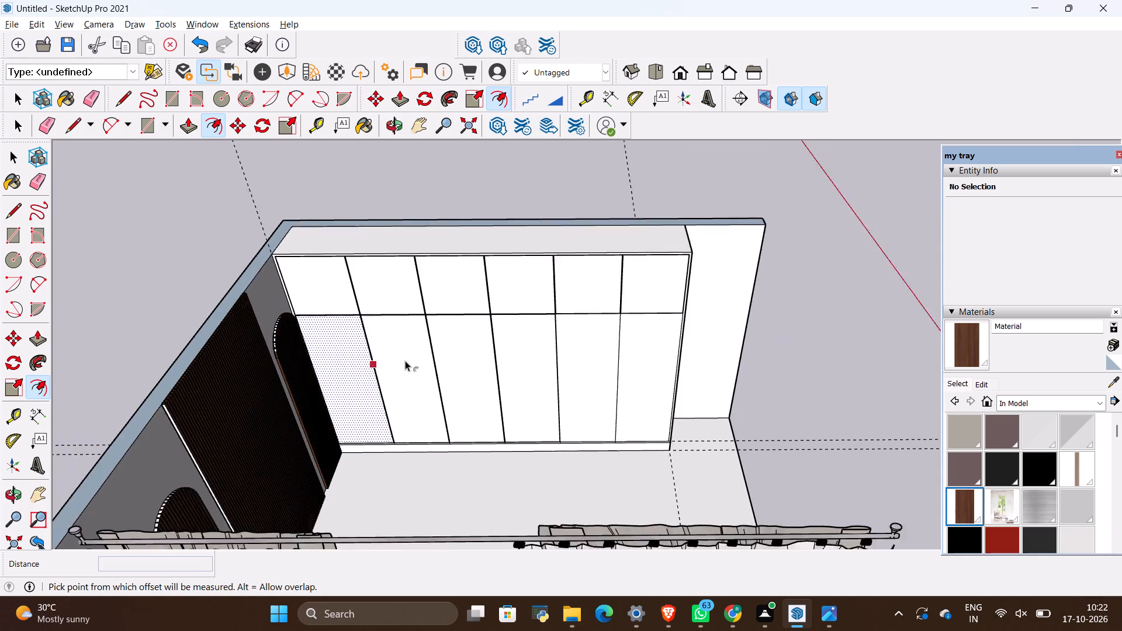
key(Escape)
click(572, 346)
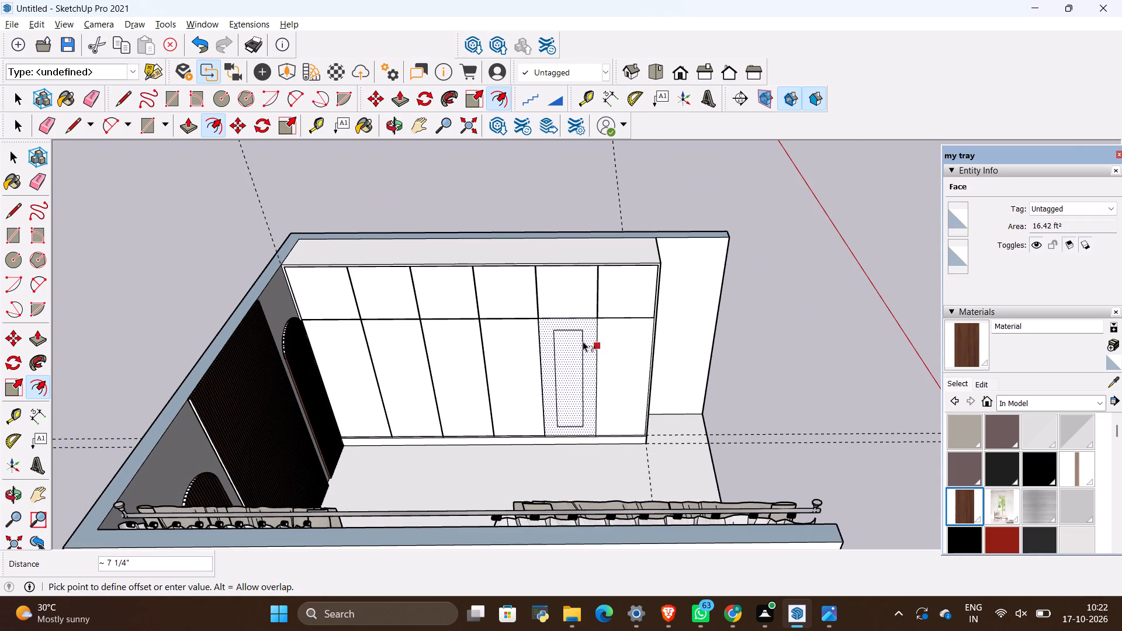
key(BackSpace)
text(.2")
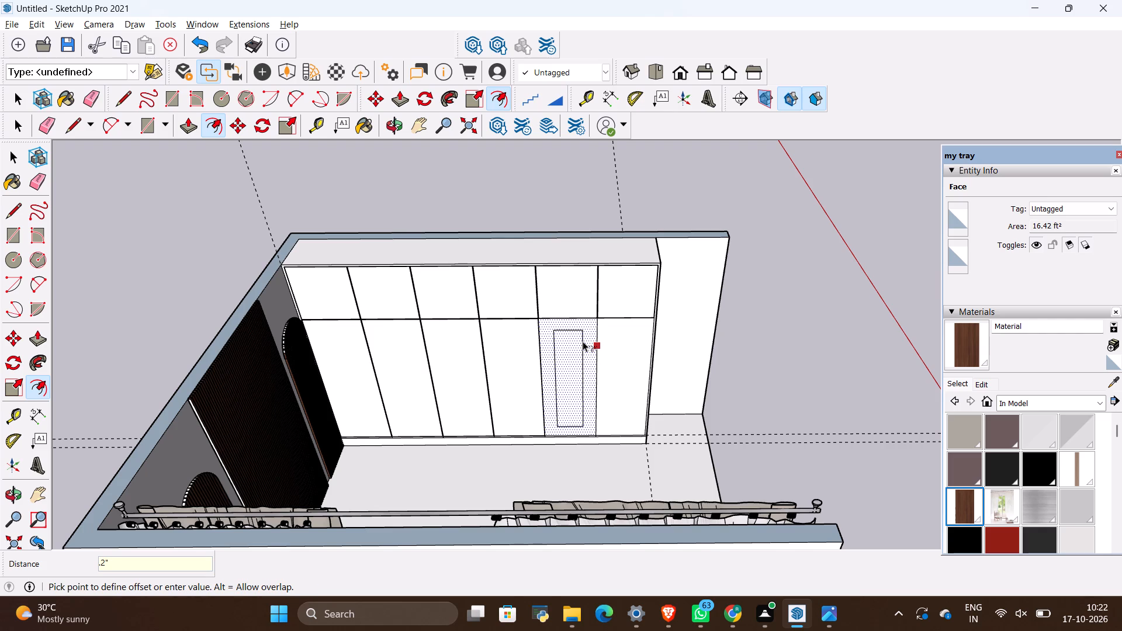
key(Return)
Offset the outline of the sixth lower door panel from the slatted wall inward by 0.2 inch.
scroll(587, 341, down, 4)
scroll(604, 355, up, 10)
key(Escape)
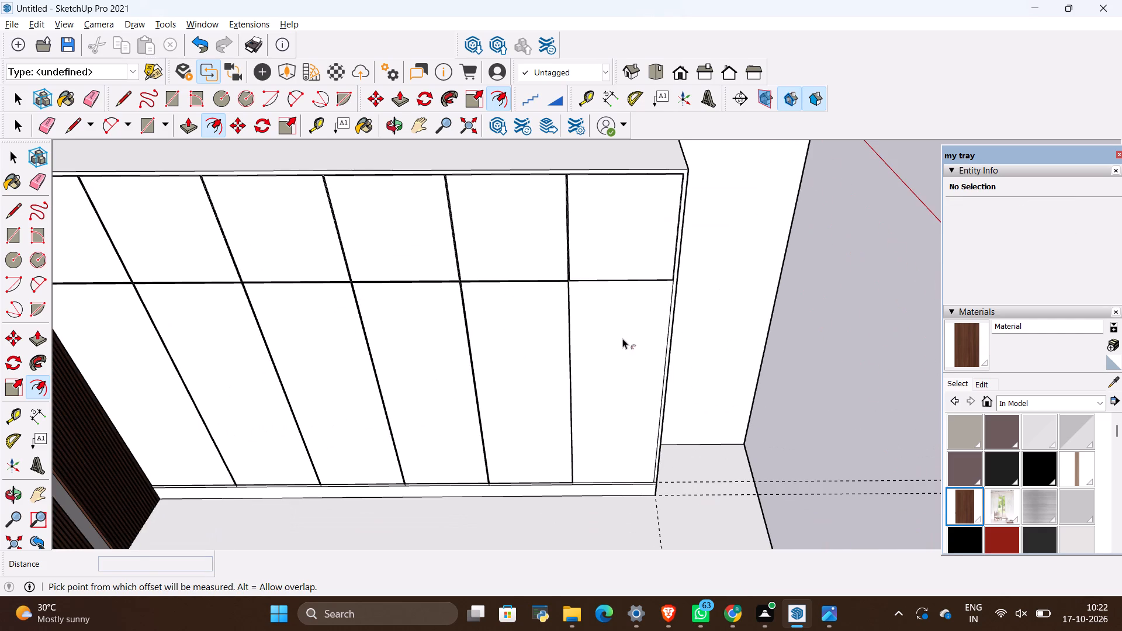
click(622, 338)
key(alt+BackSpace)
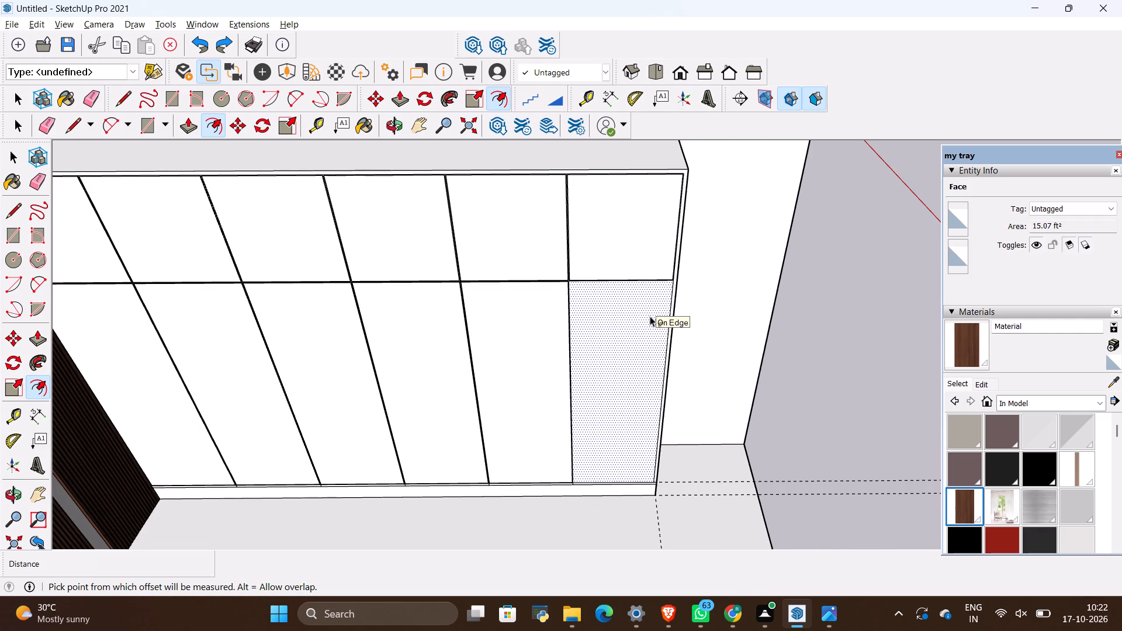
click(641, 347)
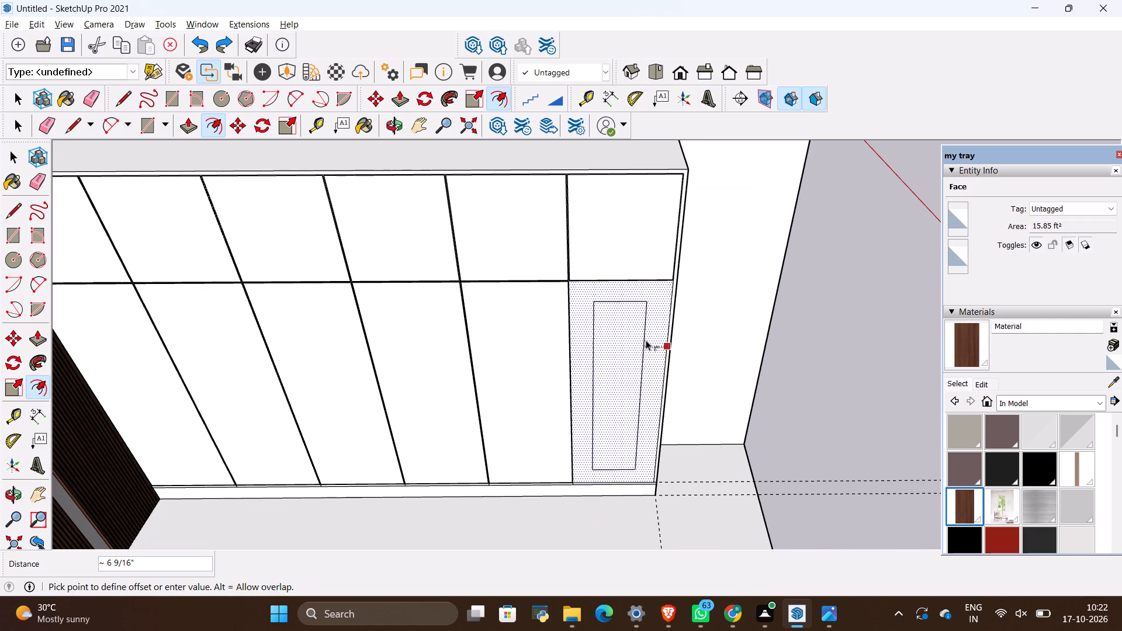
key(BackSpace)
text(.2")
key(Return)
key(space)
click(649, 335)
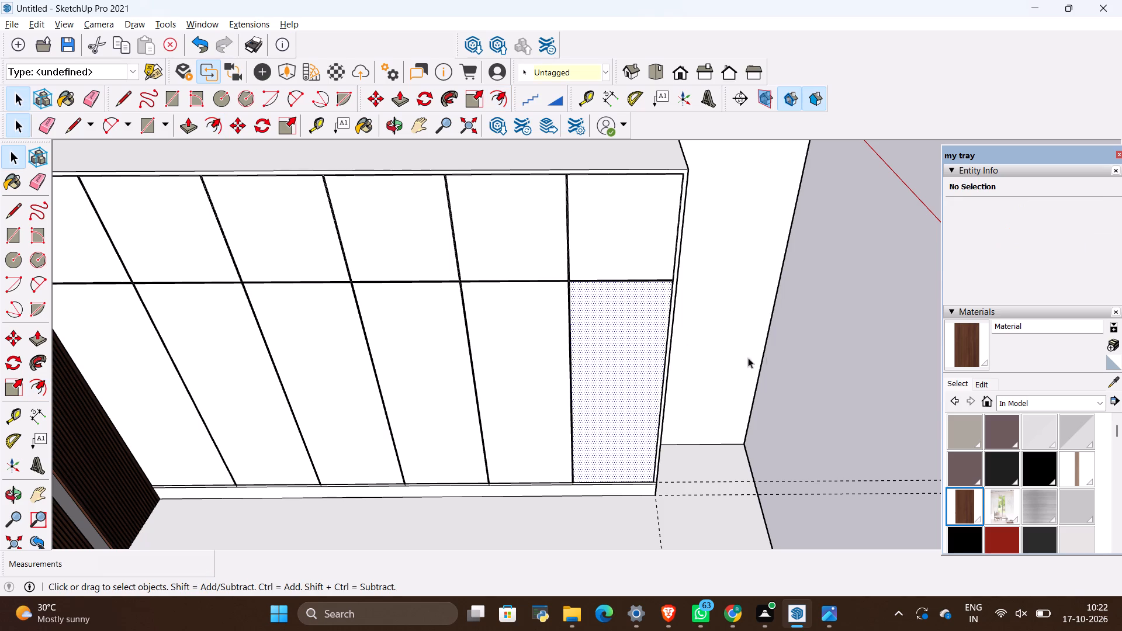
Erase the leftover centre line, including its stub at the base, between the fifth and sixth lower doors from the slatted wall.
scroll(772, 357, down, 5)
scroll(588, 401, up, 16)
scroll(596, 462, up, 2)
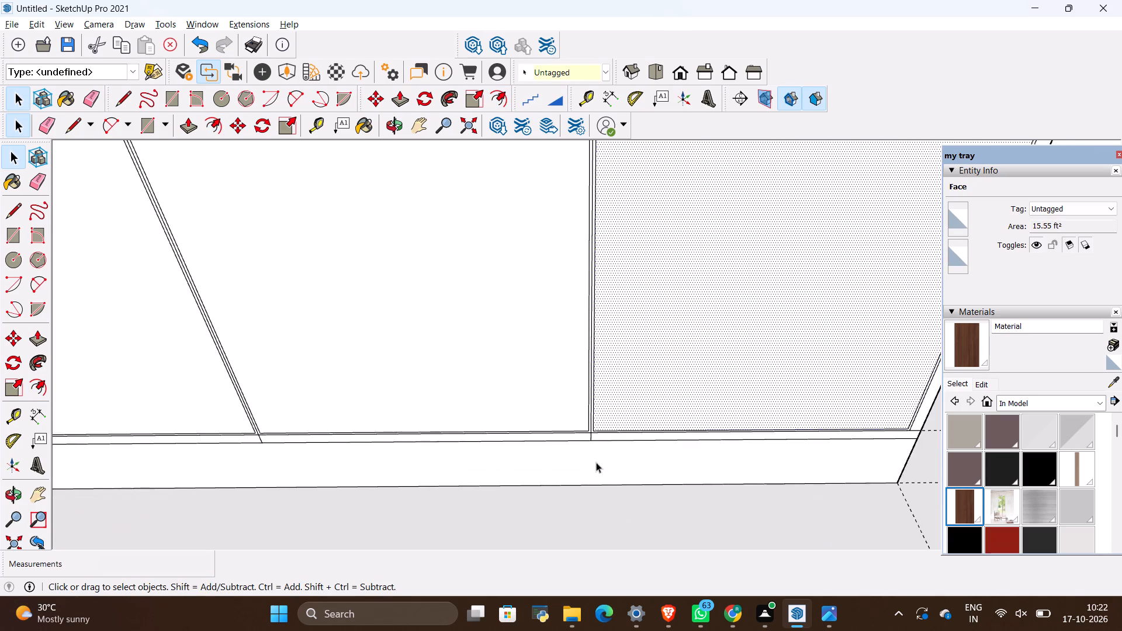
scroll(596, 462, up, 19)
key(e)
drag(594, 417, 593, 417)
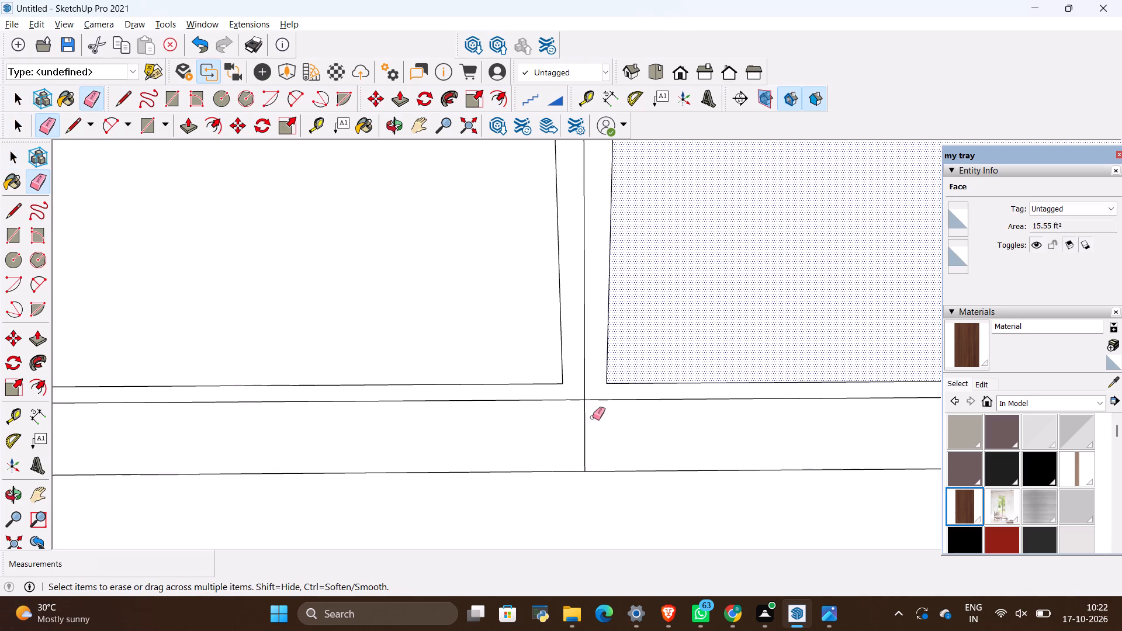
drag(593, 417, 571, 423)
drag(590, 369, 579, 415)
Erase the leftover centre line and bottom edge segments between the fourth and fifth lower doors.
scroll(706, 419, down, 19)
scroll(779, 407, down, 7)
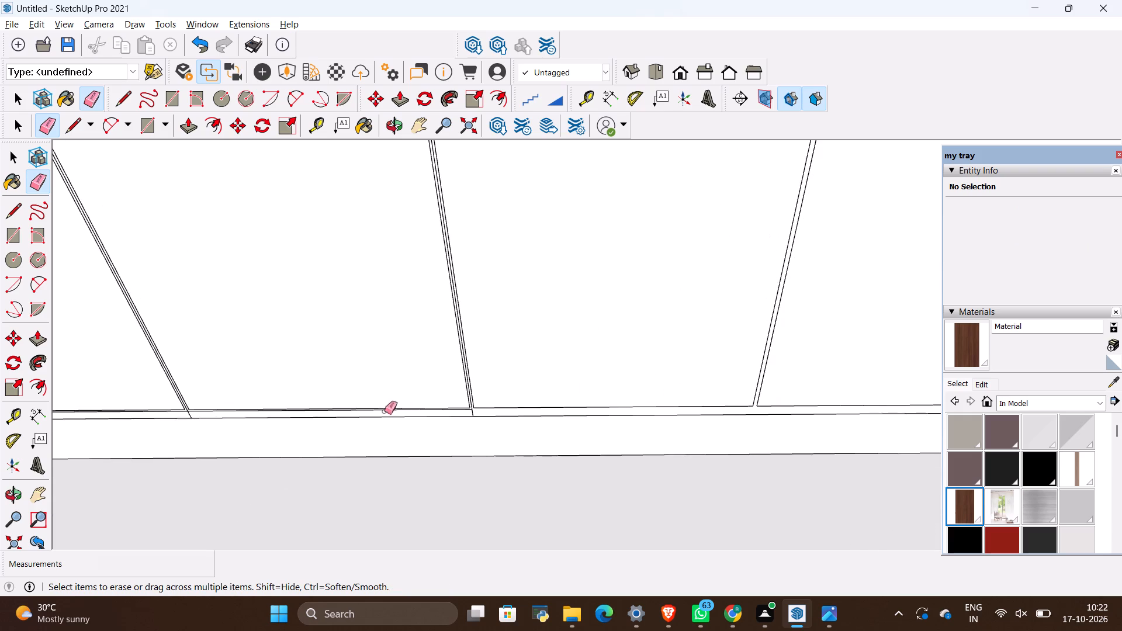
scroll(380, 417, up, 15)
drag(490, 413, 449, 418)
scroll(445, 400, up, 5)
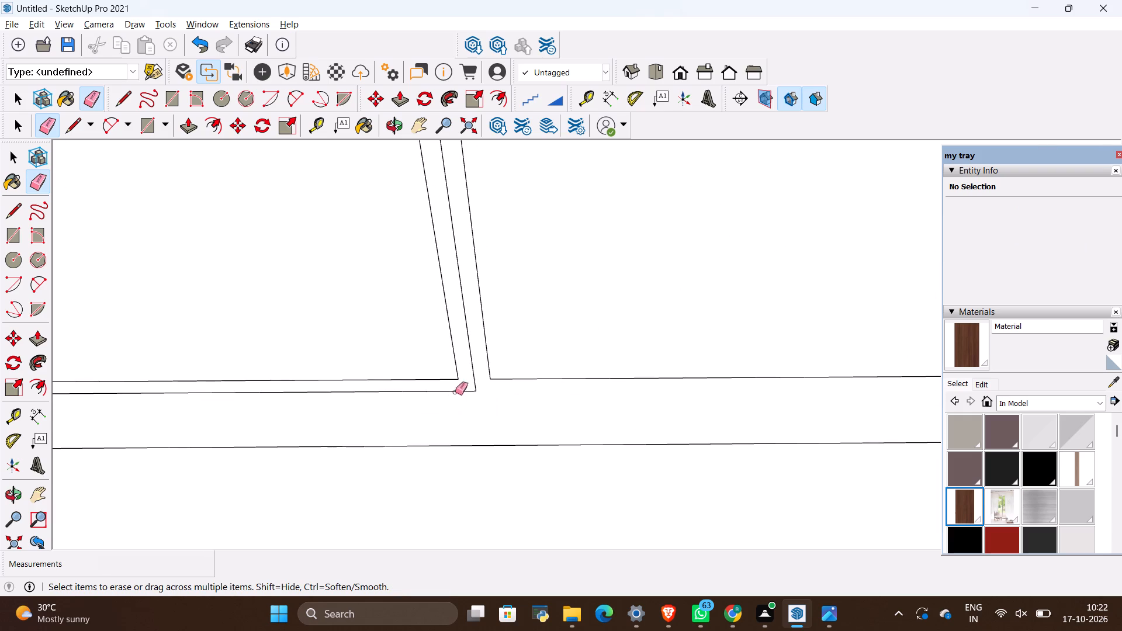
drag(477, 384, 462, 399)
Erase the leftover centre line and bottom edge segments between the third and fourth lower doors.
scroll(664, 450, down, 20)
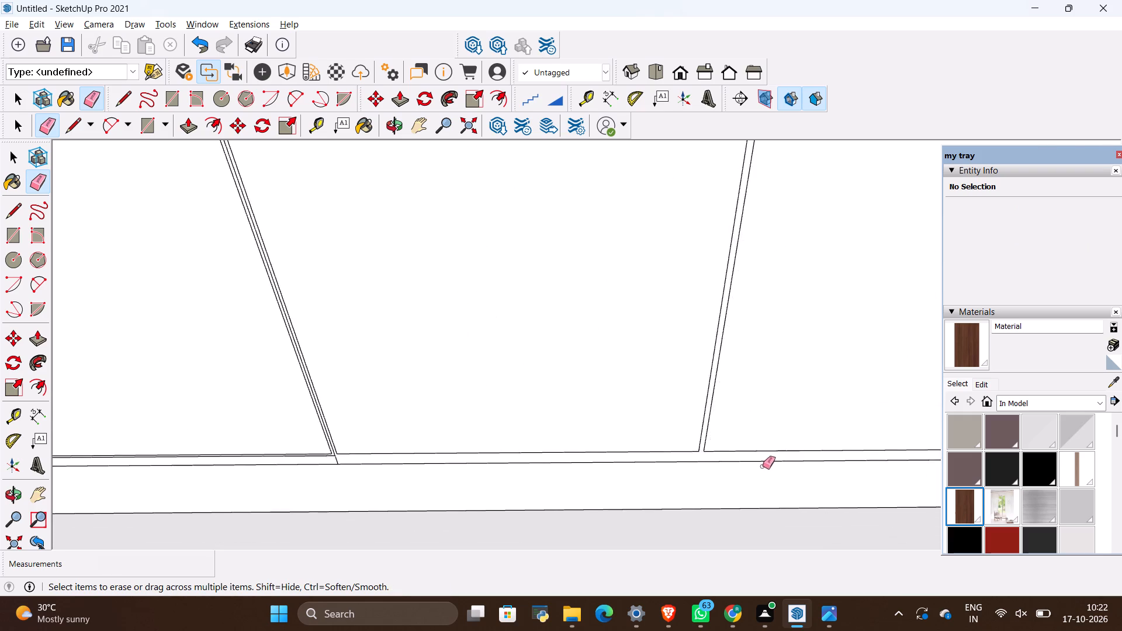
scroll(775, 457, down, 6)
scroll(532, 440, up, 14)
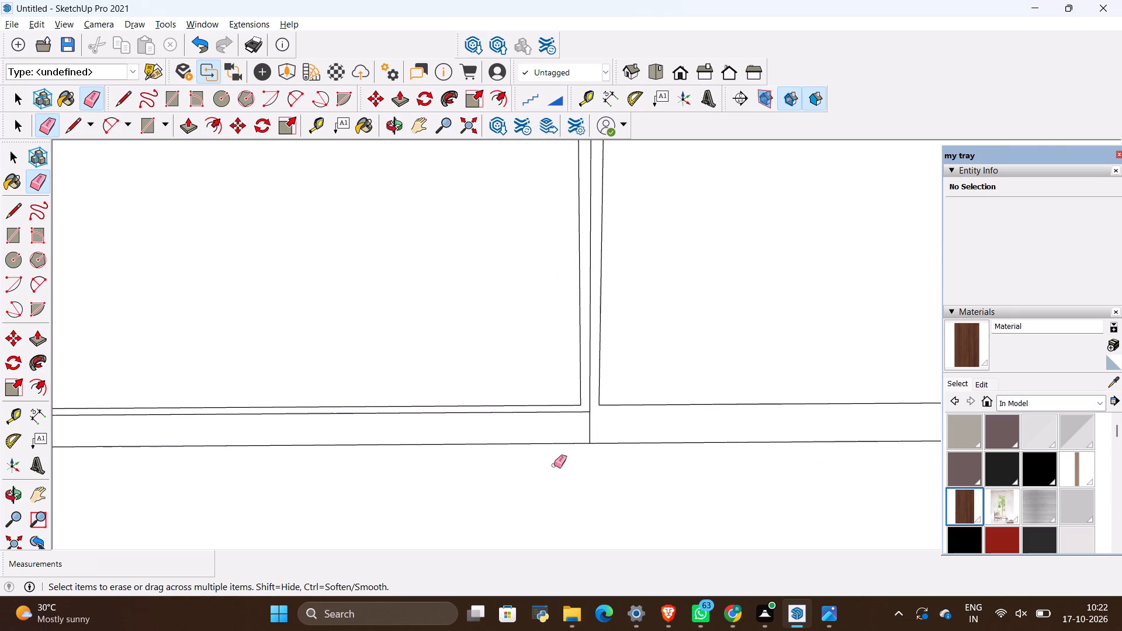
scroll(554, 465, up, 13)
drag(612, 394, 579, 417)
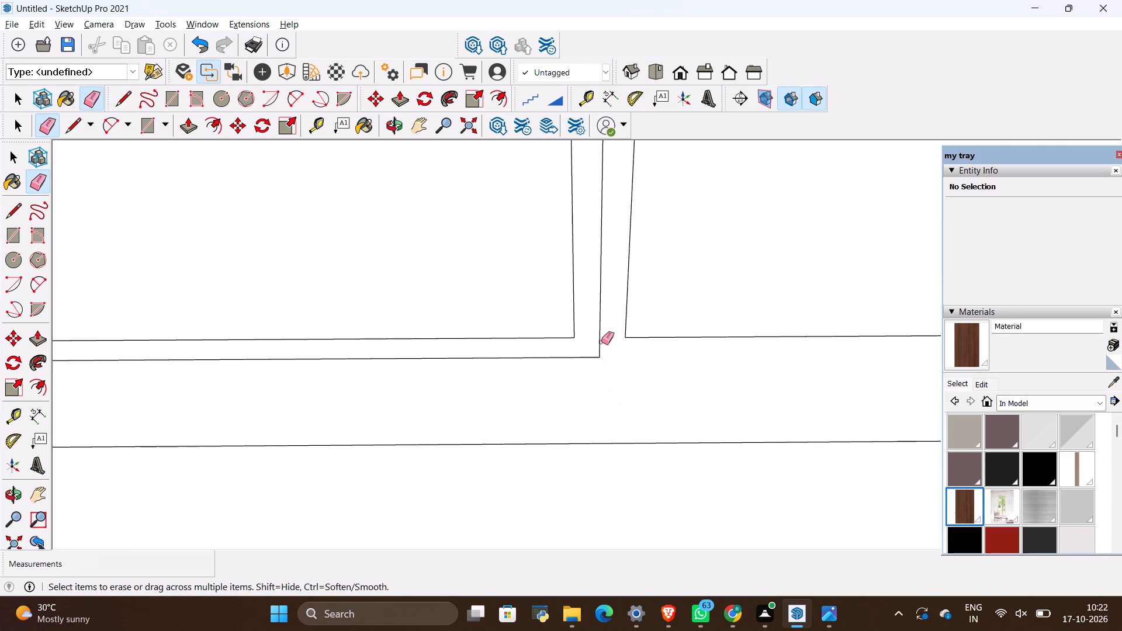
drag(601, 342, 581, 391)
drag(592, 358, 587, 379)
Erase the leftover centre line and bottom edge segments between the second and third lower doors.
scroll(729, 476, down, 6)
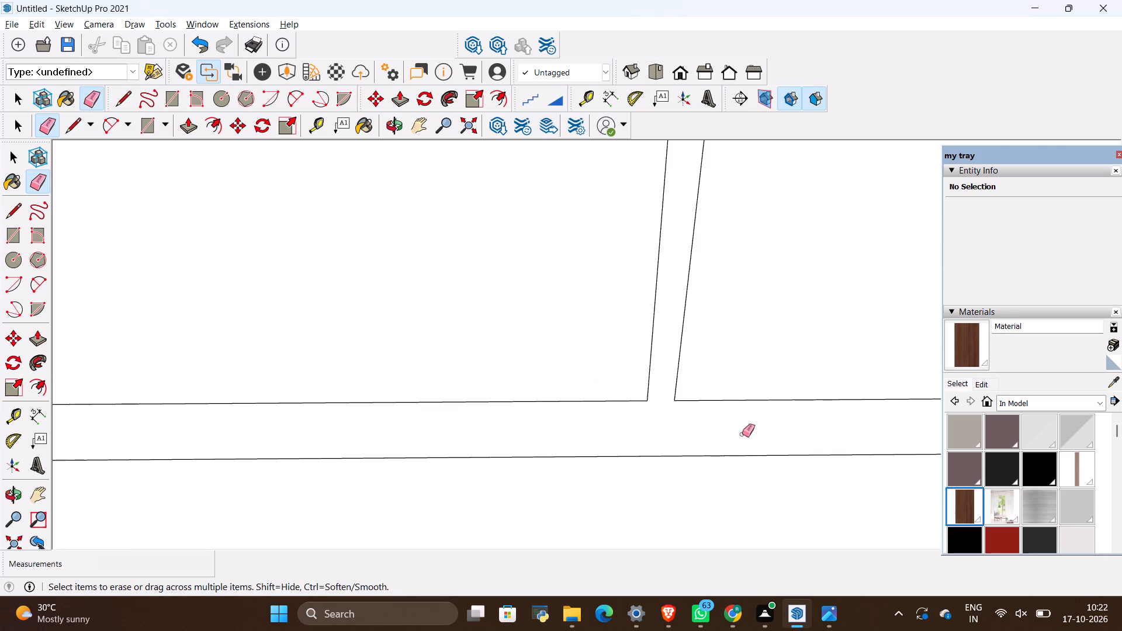
scroll(742, 434, down, 20)
scroll(742, 434, down, 6)
scroll(563, 375, up, 18)
drag(609, 372, 580, 381)
scroll(594, 377, up, 9)
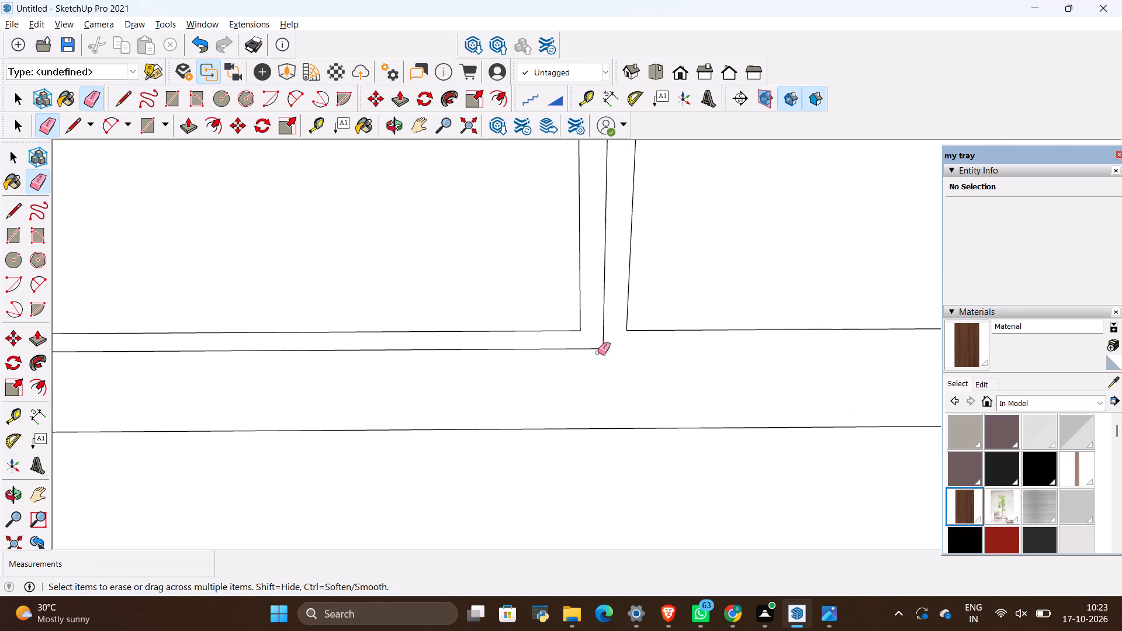
drag(604, 340, 589, 358)
Erase the leftover centre line and bottom edge segments between the first and second lower doors, nearest the slatted wall.
scroll(692, 411, down, 18)
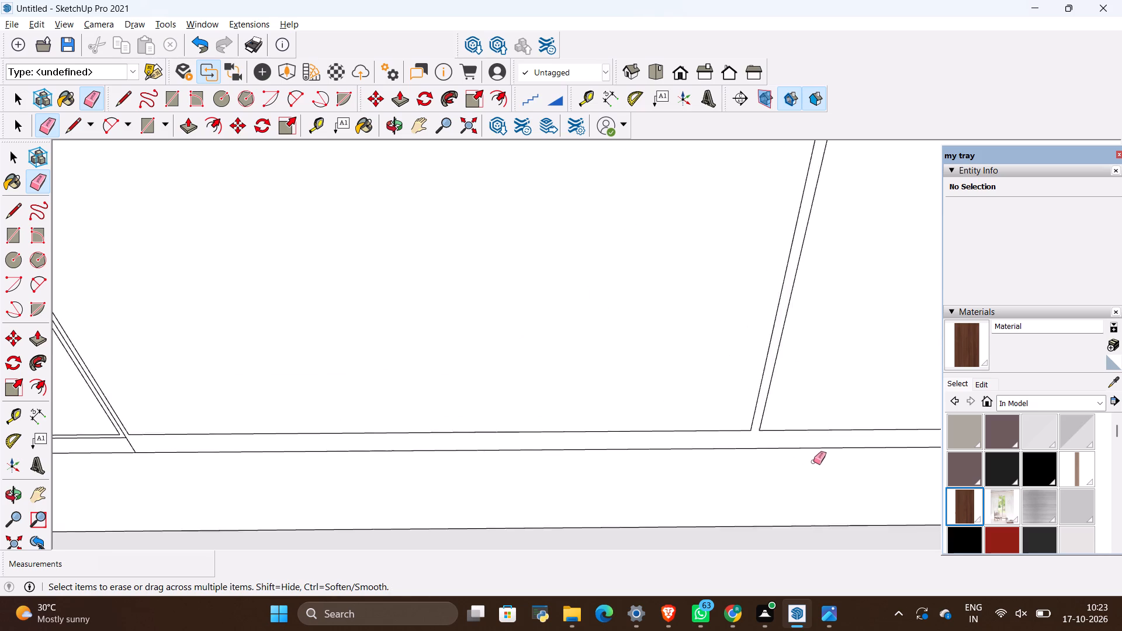
scroll(813, 462, down, 9)
scroll(376, 493, up, 6)
scroll(598, 380, up, 14)
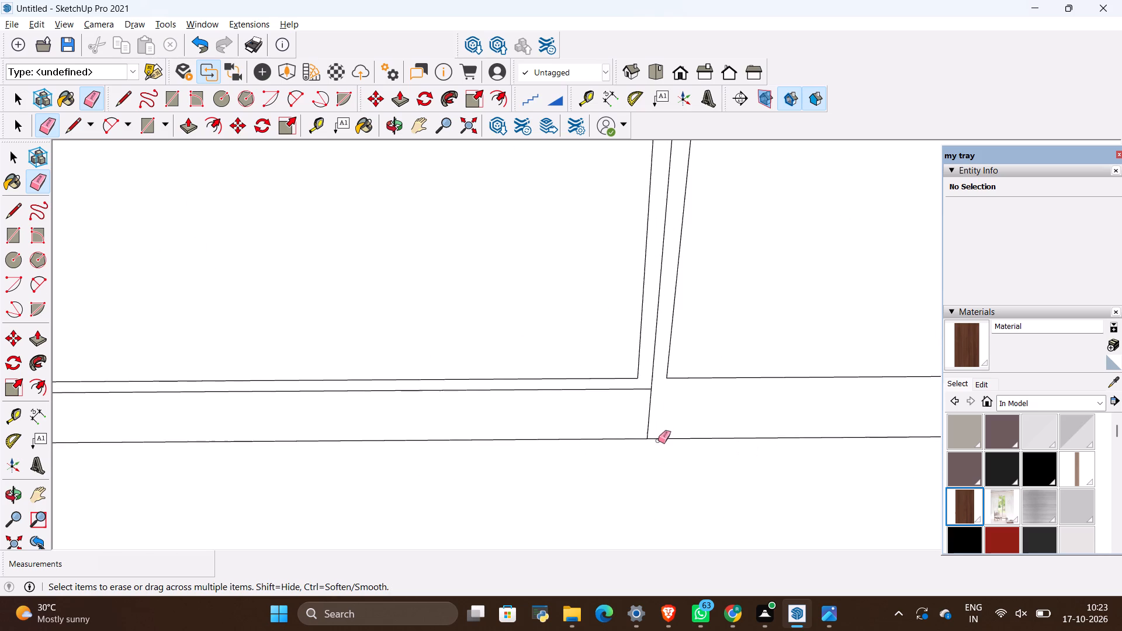
scroll(658, 441, up, 3)
drag(653, 391, 617, 409)
scroll(631, 386, up, 4)
drag(659, 355, 647, 366)
Erase the leftover centre lines where the gaps of the first and second upper and lower doors cross.
scroll(612, 478, down, 20)
scroll(612, 478, down, 14)
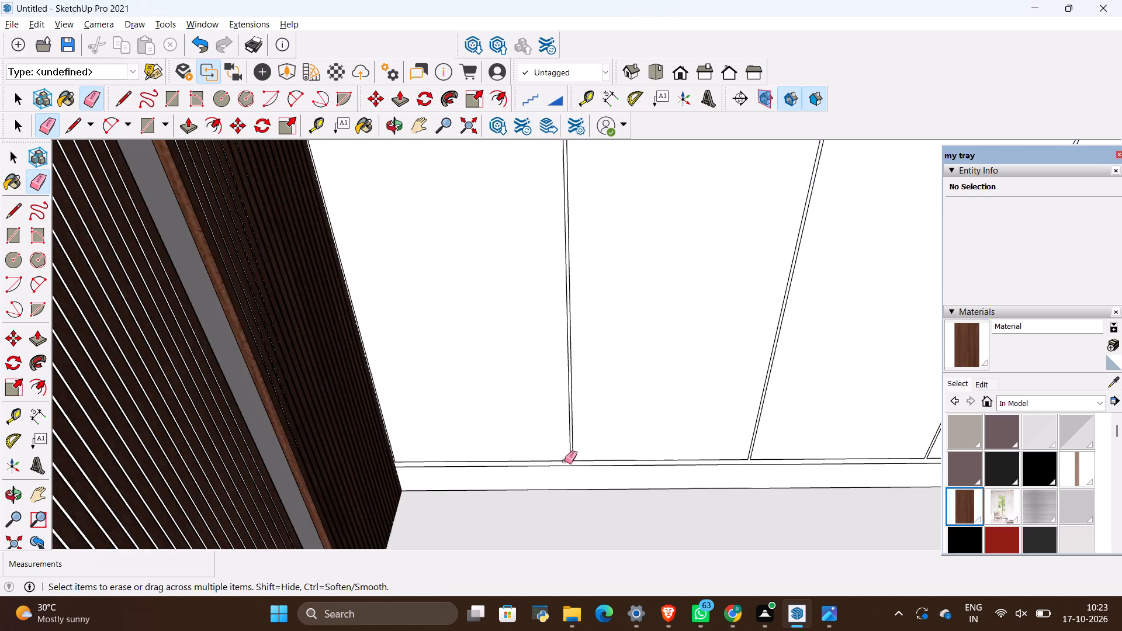
scroll(565, 461, down, 10)
scroll(560, 259, up, 20)
scroll(560, 259, up, 1)
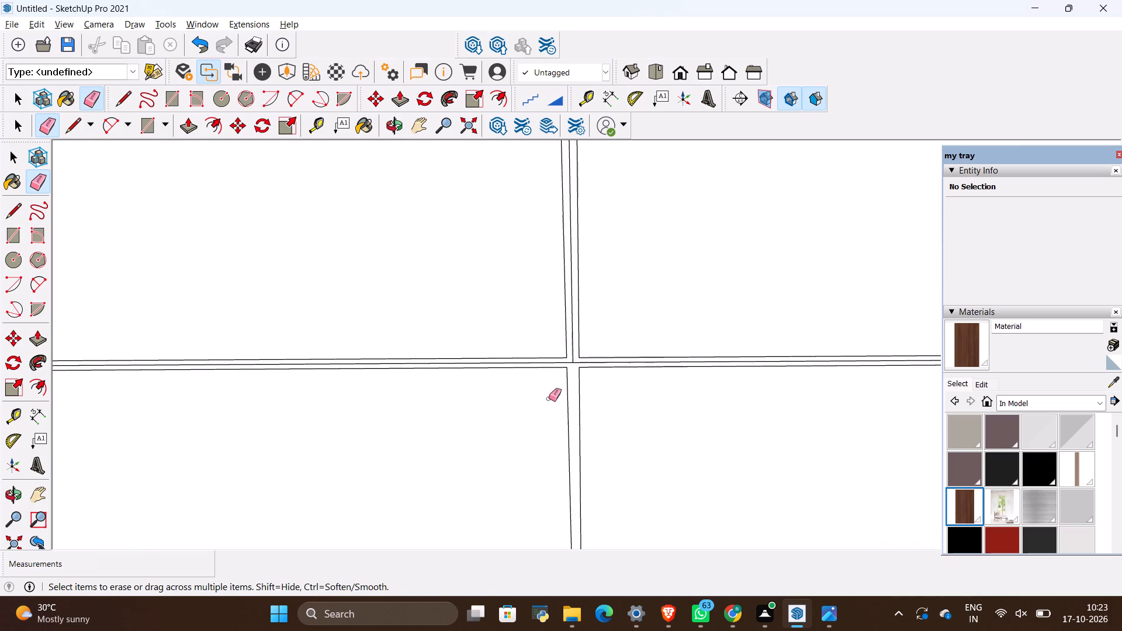
scroll(549, 398, up, 18)
drag(605, 331, 617, 336)
drag(617, 336, 608, 345)
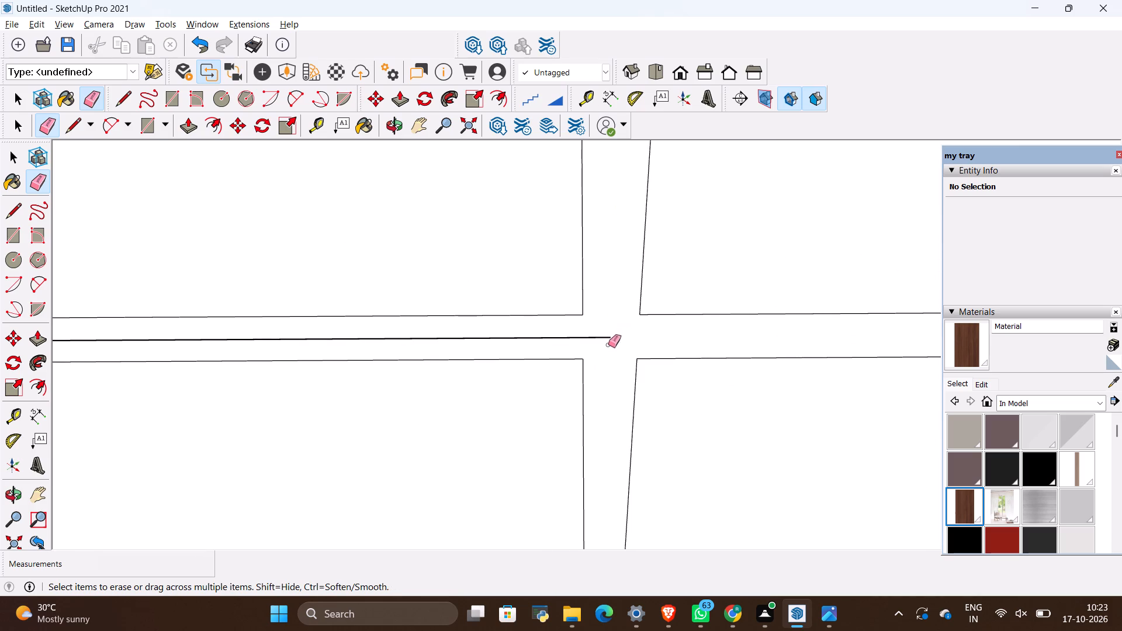
drag(608, 345, 602, 349)
drag(598, 328, 605, 362)
Erase the centre line between the second and third upper doors and the one beneath the third upper door.
scroll(475, 359, down, 20)
scroll(475, 359, down, 6)
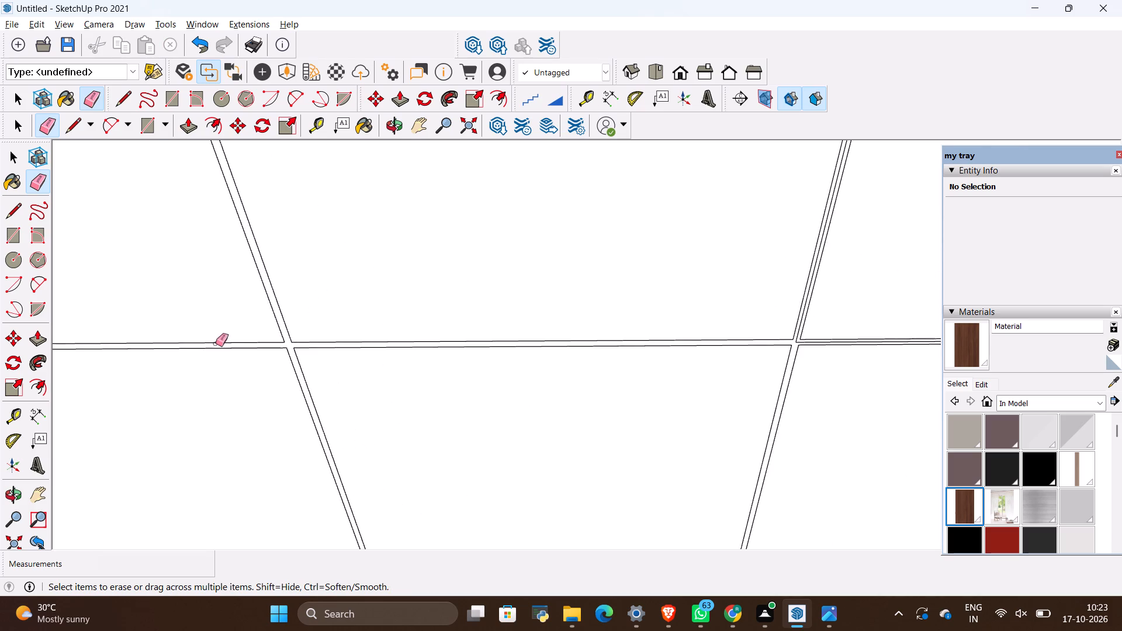
scroll(216, 344, down, 5)
scroll(515, 315, up, 20)
scroll(515, 315, up, 4)
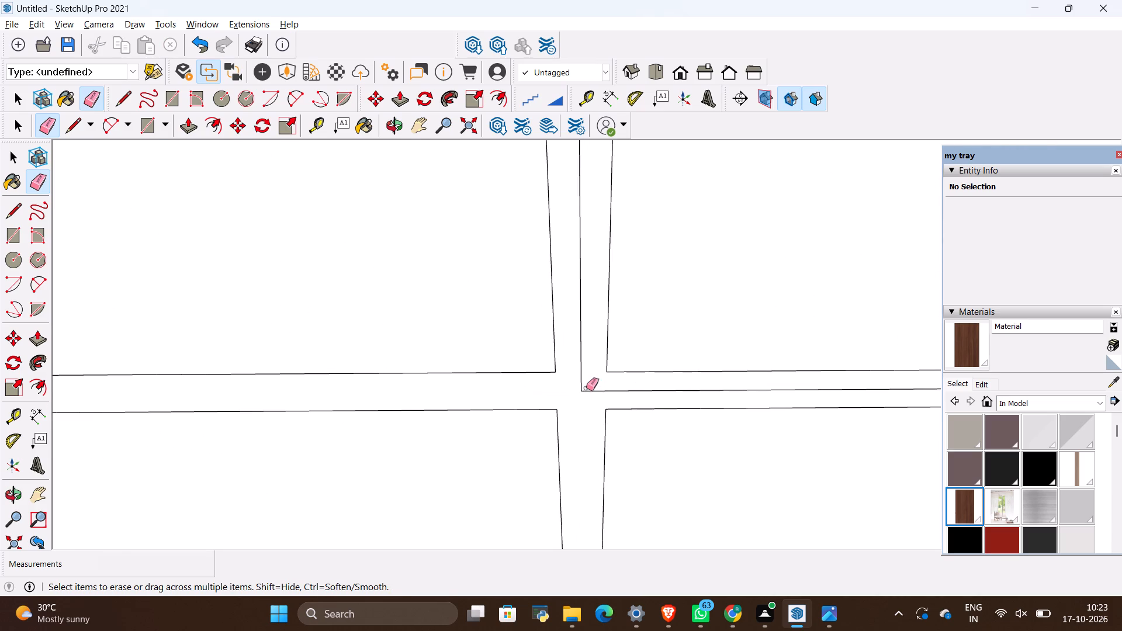
drag(584, 387, 573, 403)
drag(584, 382, 591, 408)
Erase the centre line between the third and fourth upper doors and the one beneath the fourth upper door.
scroll(382, 390, down, 19)
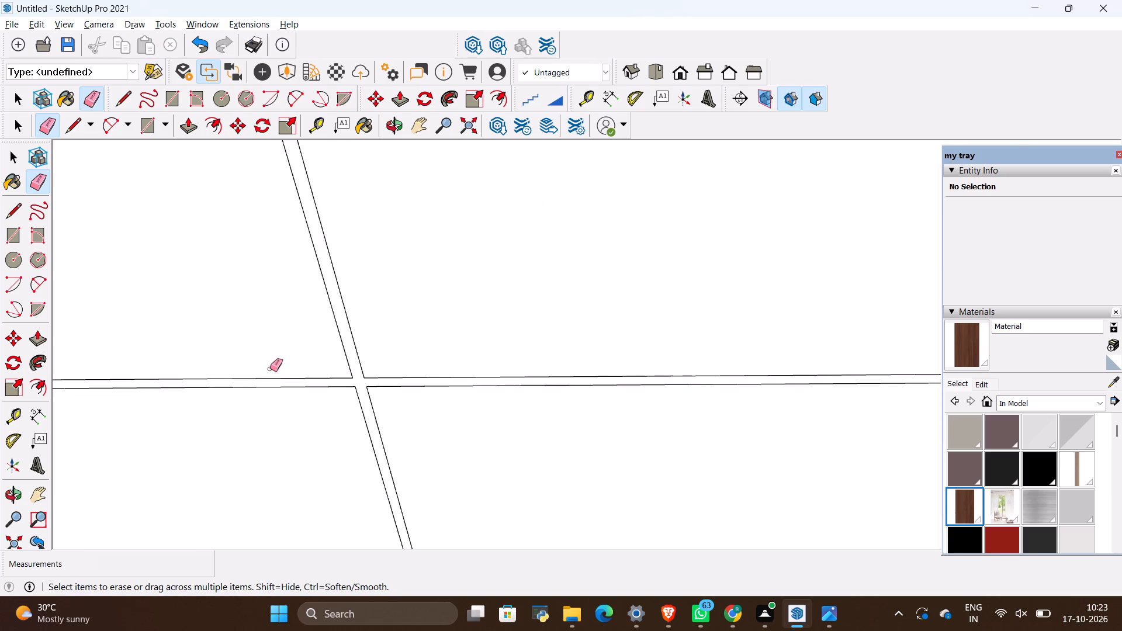
scroll(270, 369, down, 12)
scroll(573, 357, up, 20)
scroll(573, 357, up, 6)
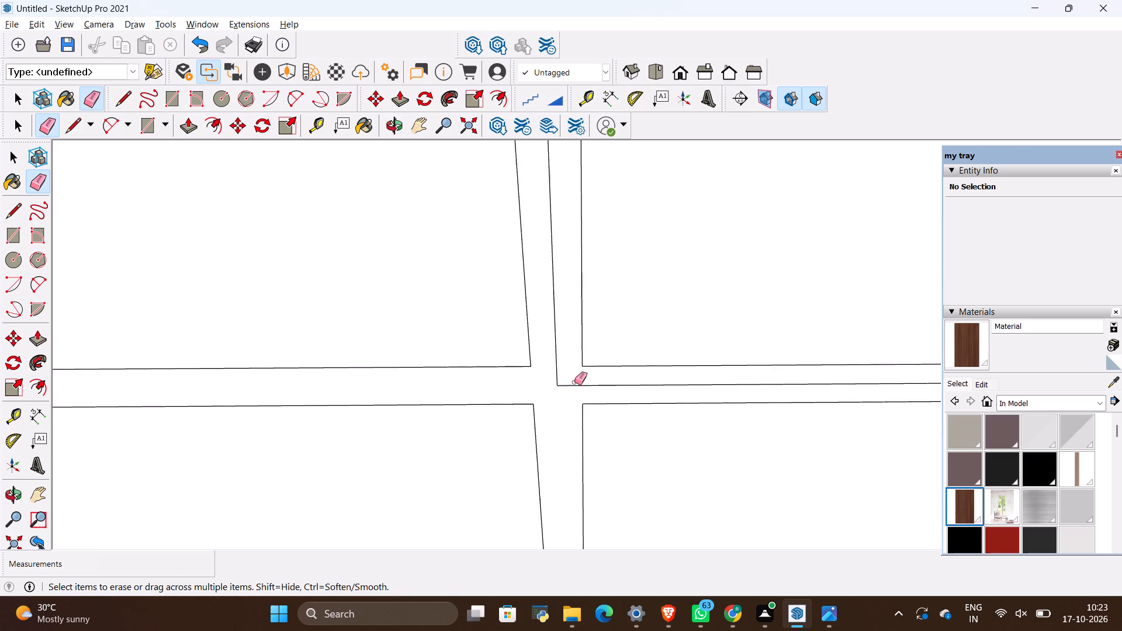
drag(556, 374, 528, 400)
drag(551, 380, 561, 415)
drag(542, 377, 563, 409)
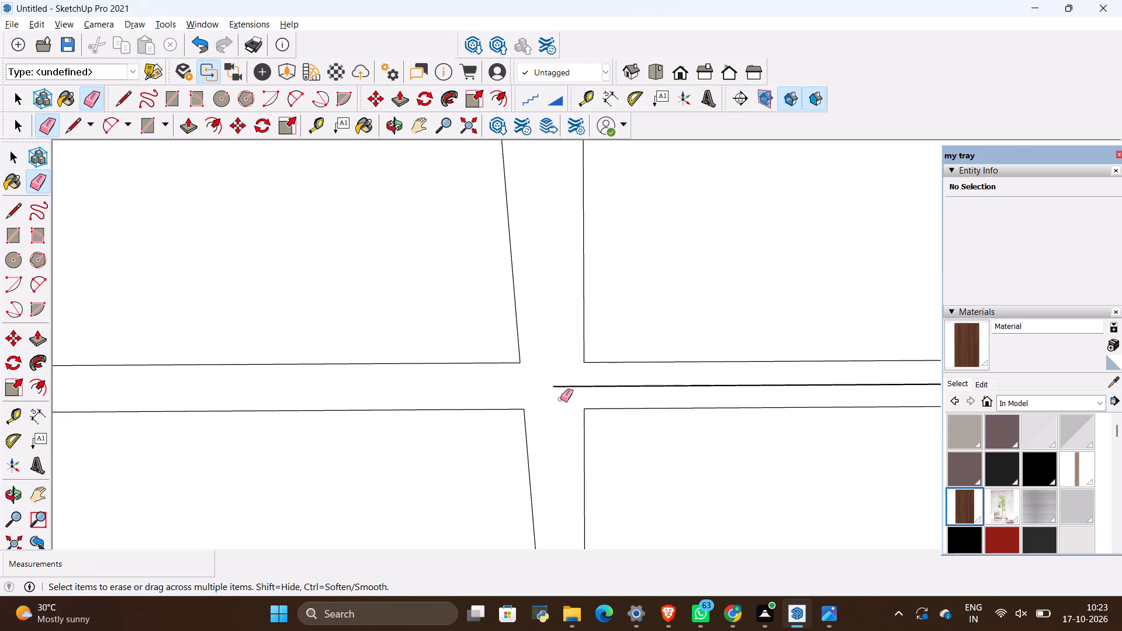
drag(560, 379, 563, 389)
Erase the centre line between the fourth and fifth upper doors and the one beneath the fifth upper door.
scroll(490, 404, down, 20)
scroll(490, 404, down, 3)
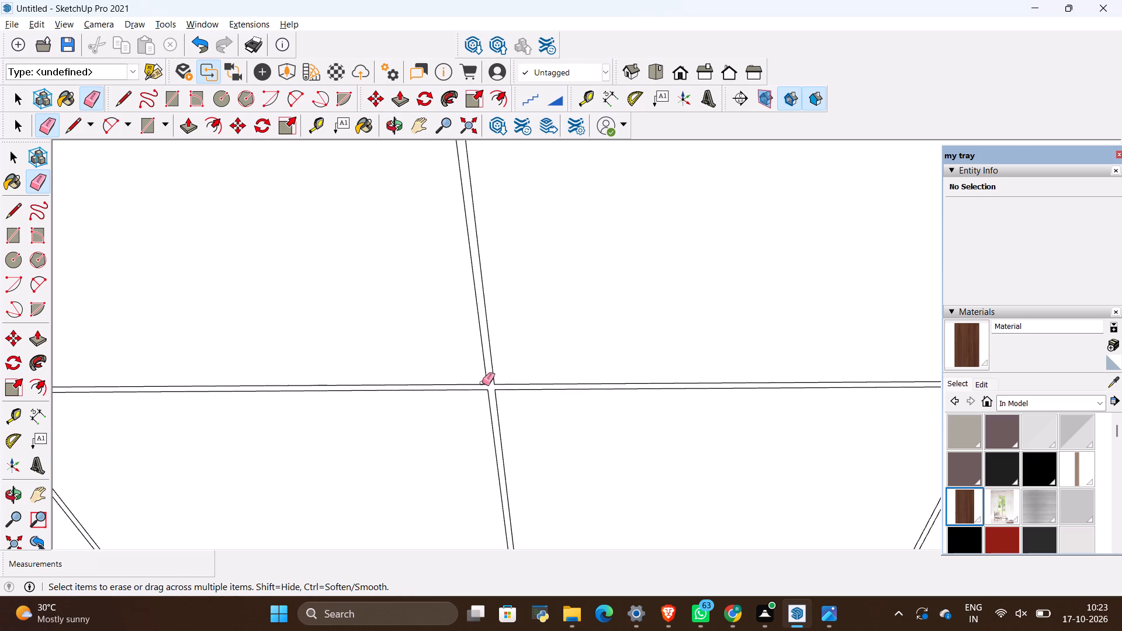
scroll(482, 383, down, 11)
scroll(698, 372, up, 20)
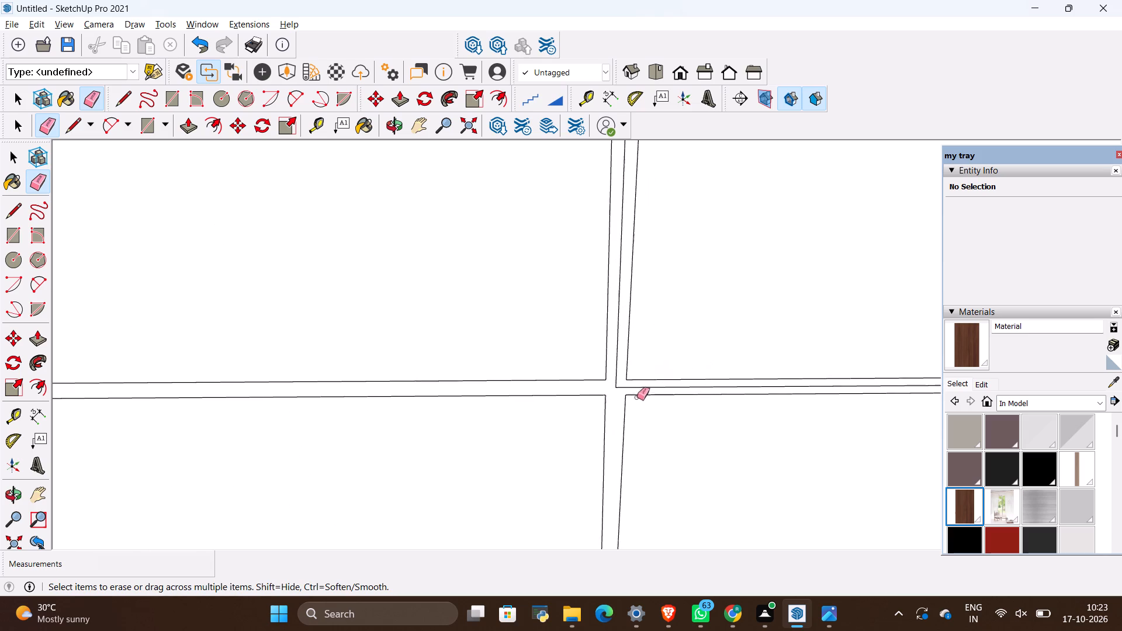
scroll(637, 397, up, 5)
scroll(720, 414, up, 9)
drag(591, 365, 588, 407)
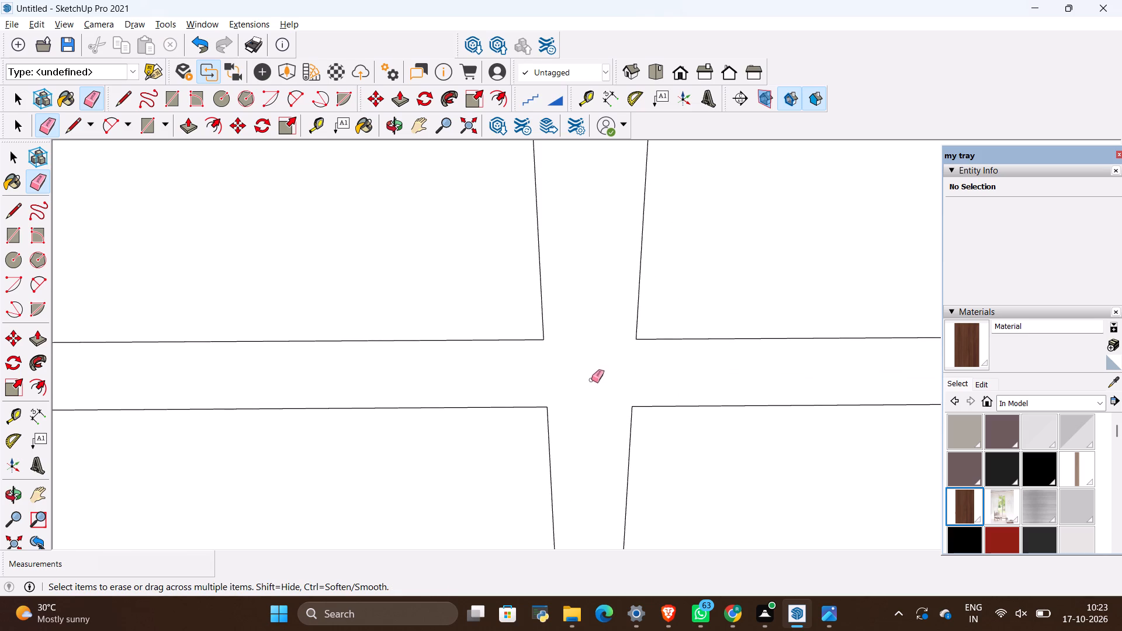
Erase the centre line between the fifth and sixth upper doors and the one beneath the sixth upper door.
scroll(431, 393, down, 20)
scroll(431, 393, down, 18)
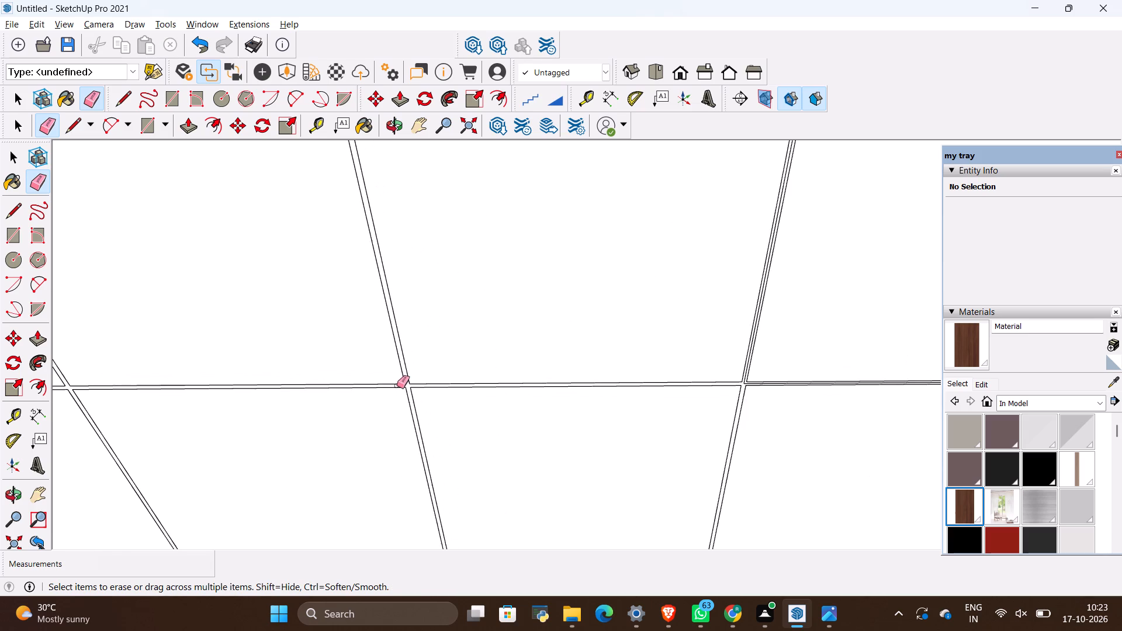
scroll(397, 386, down, 5)
scroll(662, 402, up, 15)
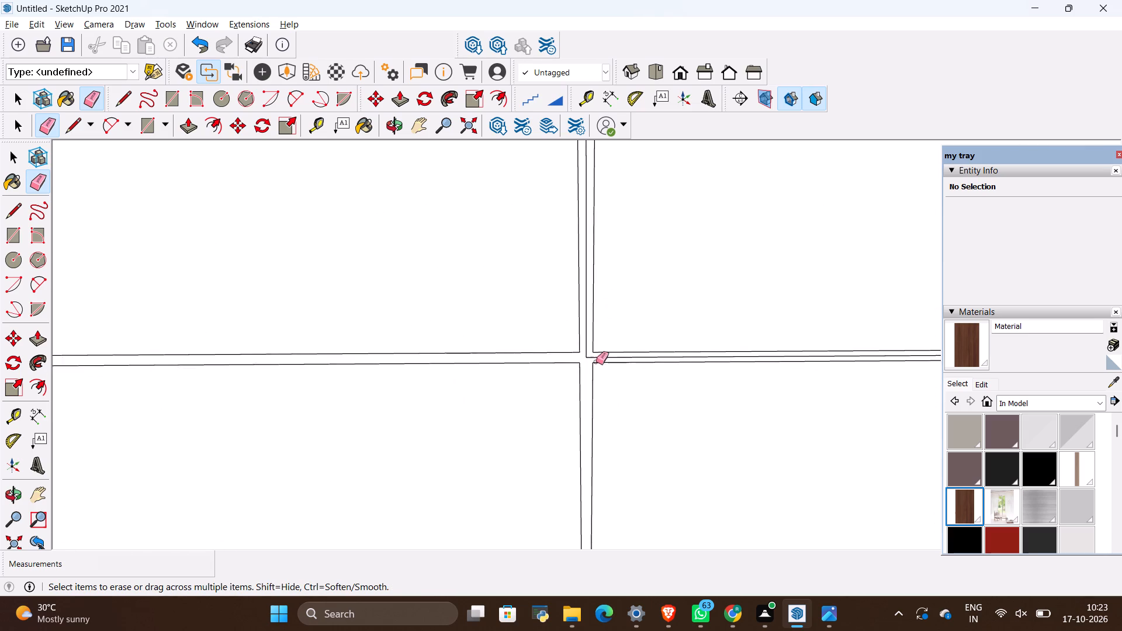
scroll(596, 362, up, 10)
drag(593, 346, 589, 369)
drag(588, 356, 576, 363)
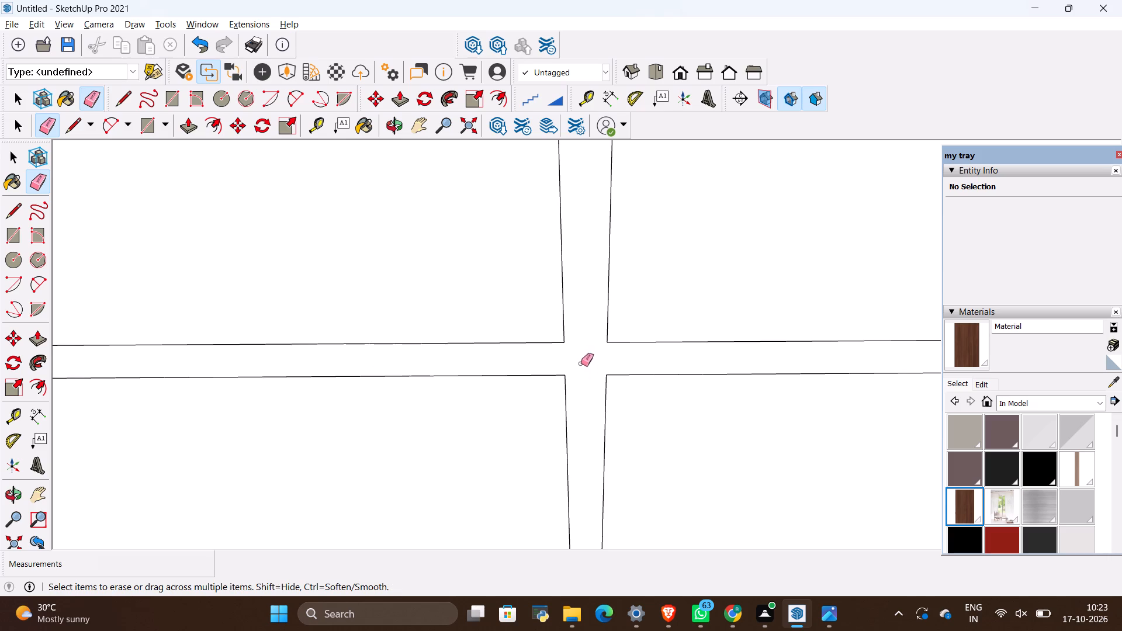
Select the merged door-gap face and examine its extent across the wardrobe front.
key(space)
click(586, 364)
scroll(586, 401, down, 20)
scroll(586, 401, down, 4)
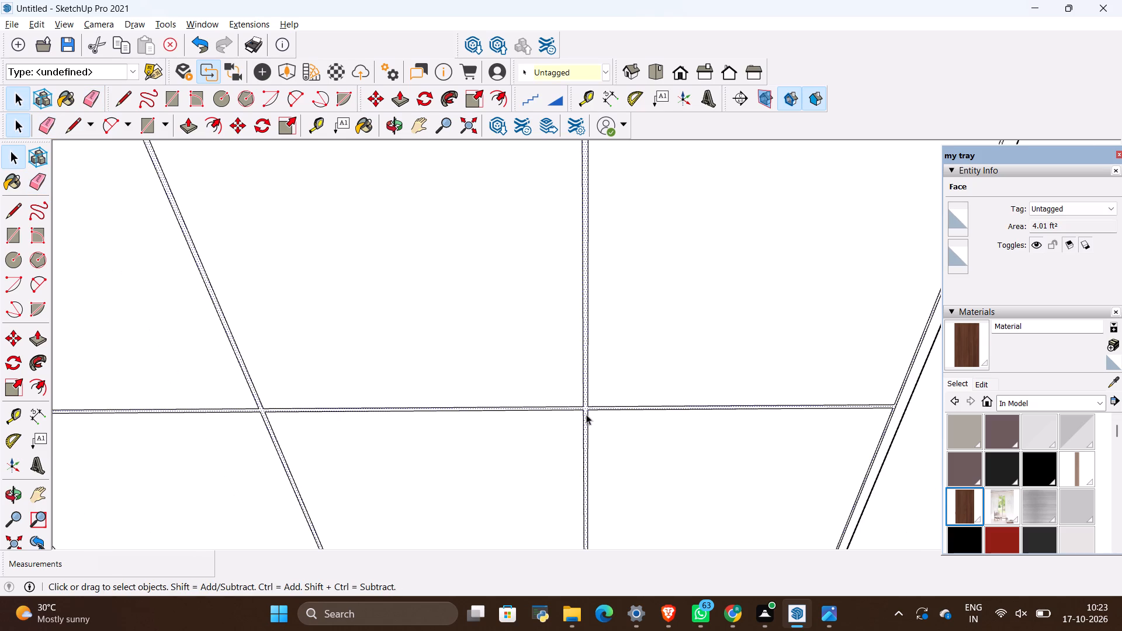
scroll(586, 414, down, 3)
scroll(835, 401, up, 6)
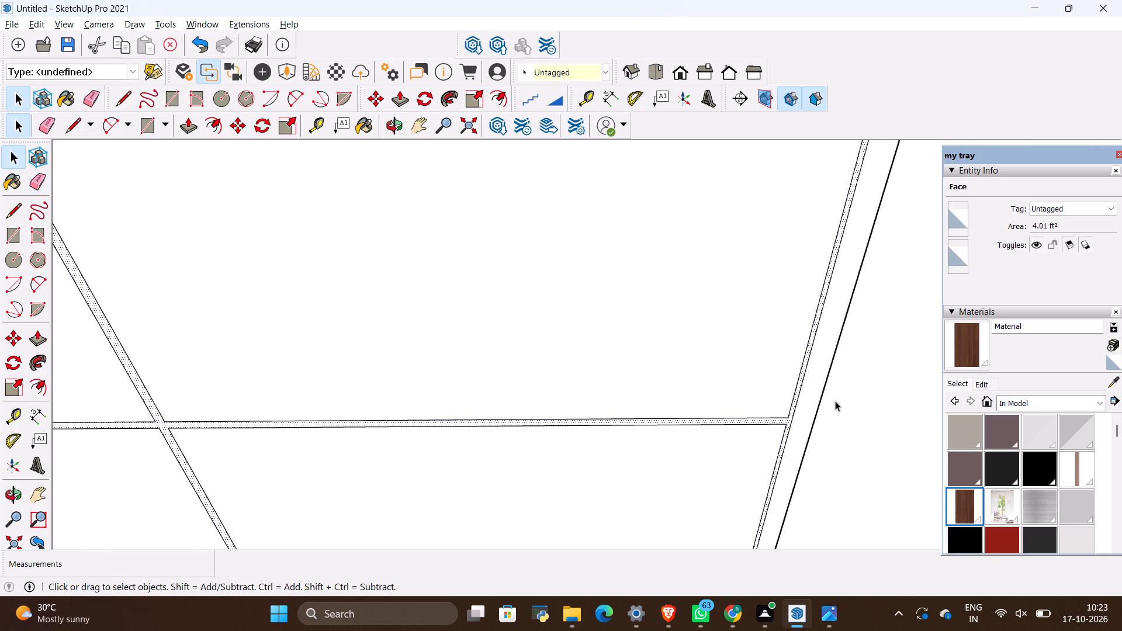
scroll(792, 415, up, 12)
scroll(792, 415, down, 14)
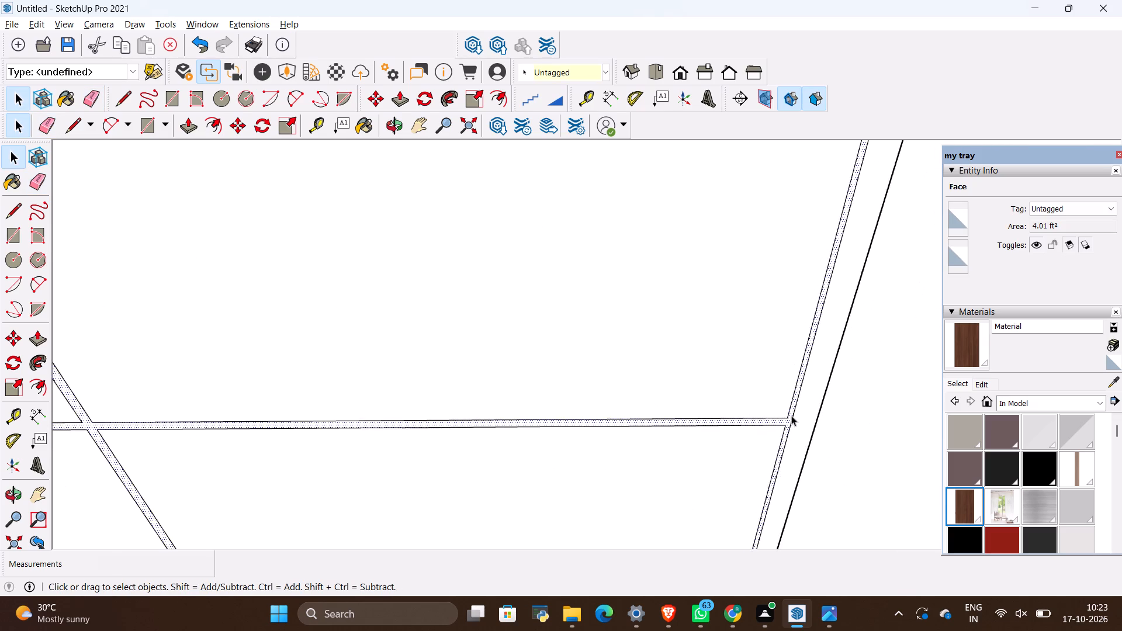
scroll(791, 415, down, 11)
scroll(775, 398, down, 12)
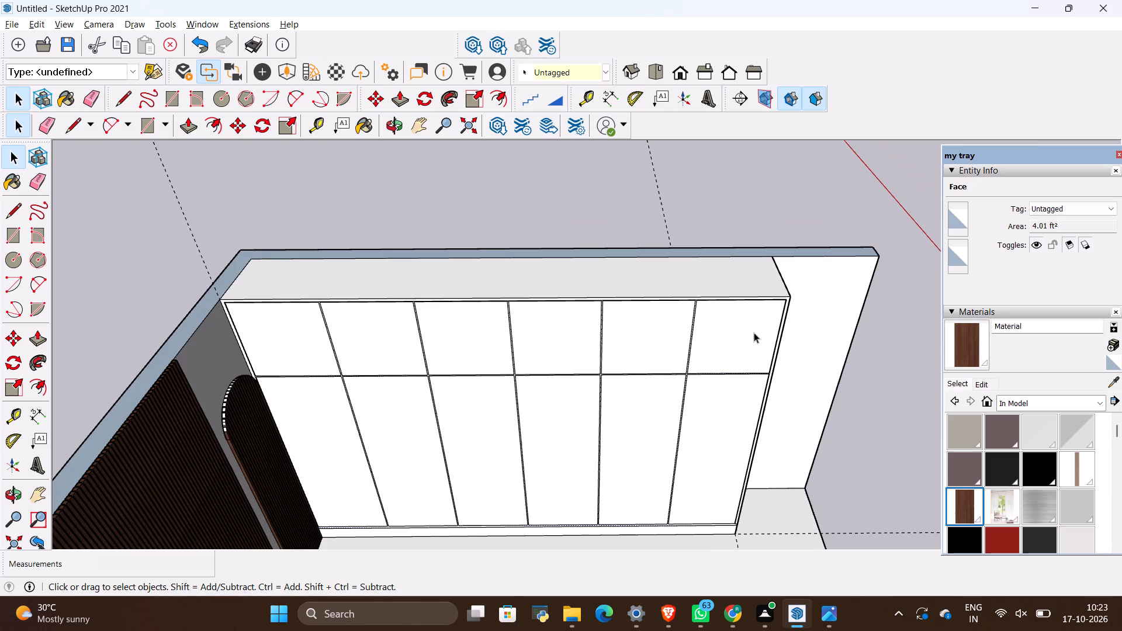
Draw a 14' 4" line along the bottom of the lower doors, from the end door's gap corner to the slatted panel.
scroll(767, 538, up, 16)
scroll(798, 518, up, 8)
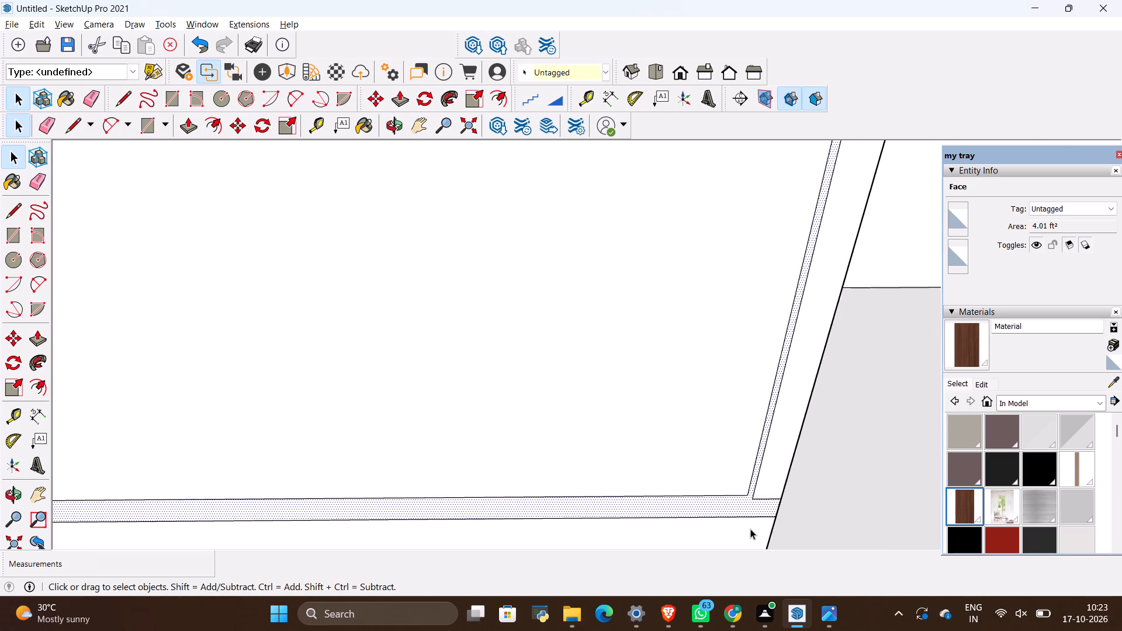
scroll(750, 529, up, 7)
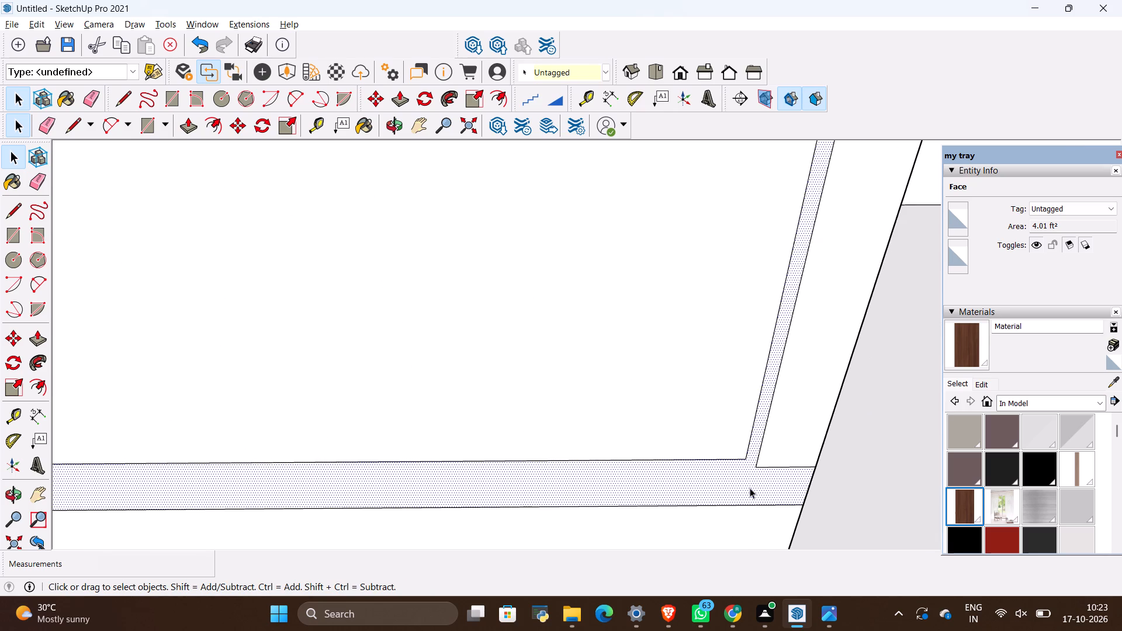
scroll(746, 464, up, 5)
key(l)
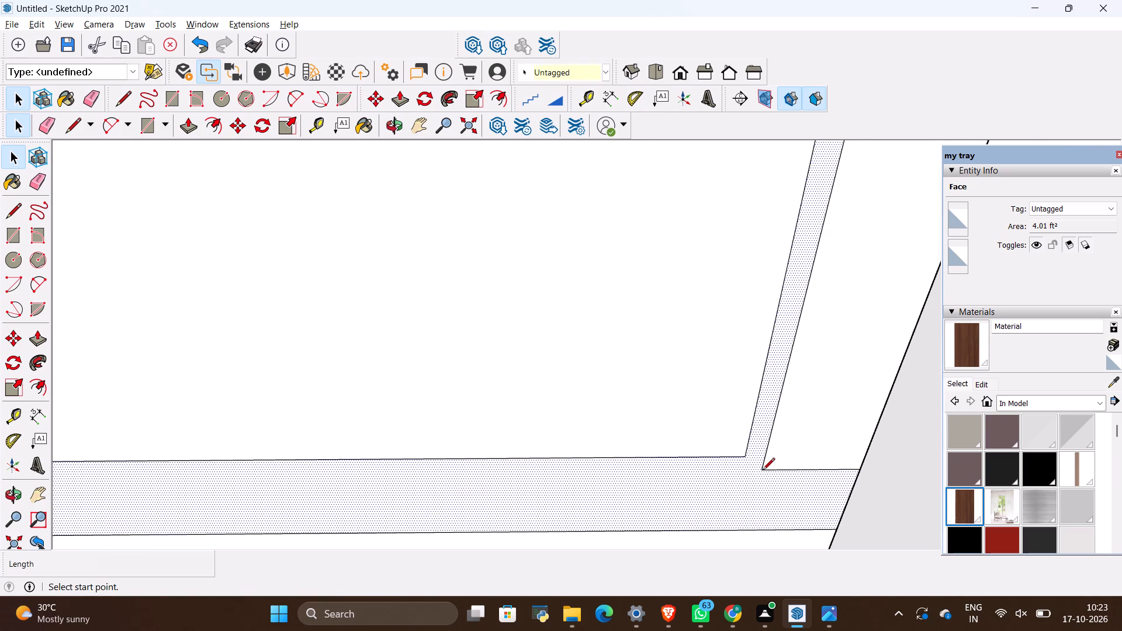
drag(763, 471, 666, 479)
scroll(768, 484, down, 19)
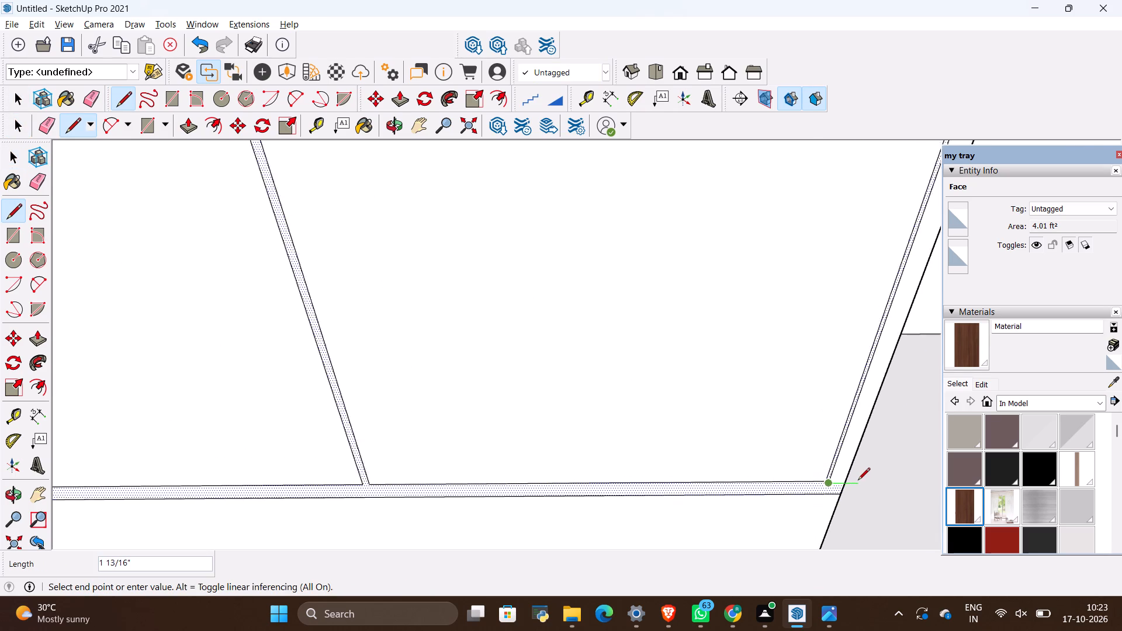
scroll(858, 481, down, 12)
scroll(352, 494, up, 4)
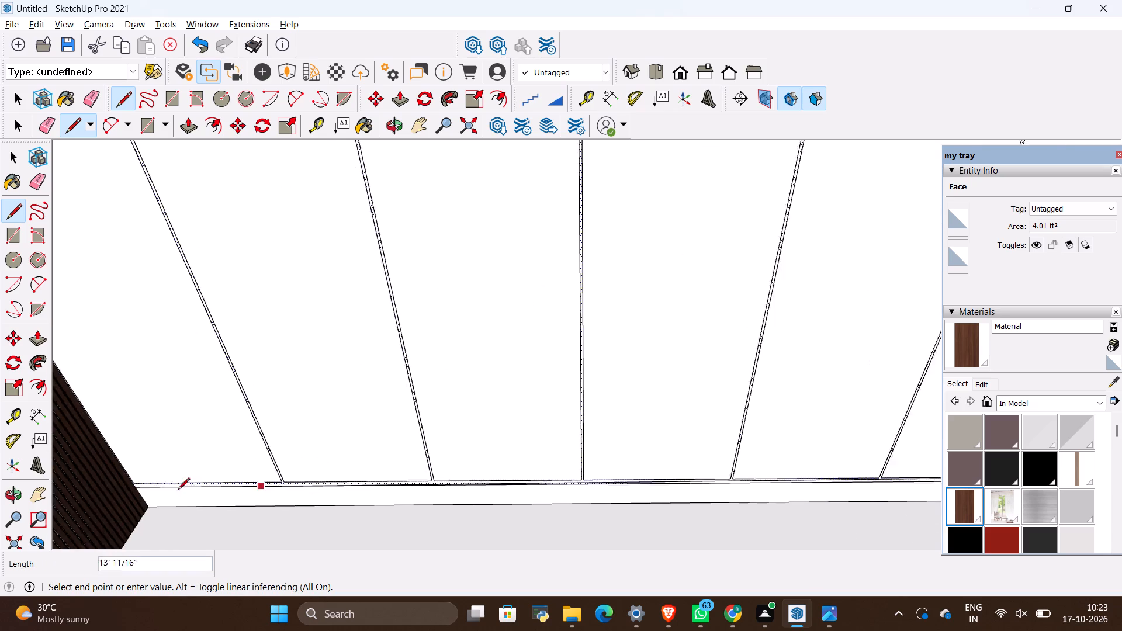
scroll(178, 491, up, 20)
scroll(178, 491, up, 2)
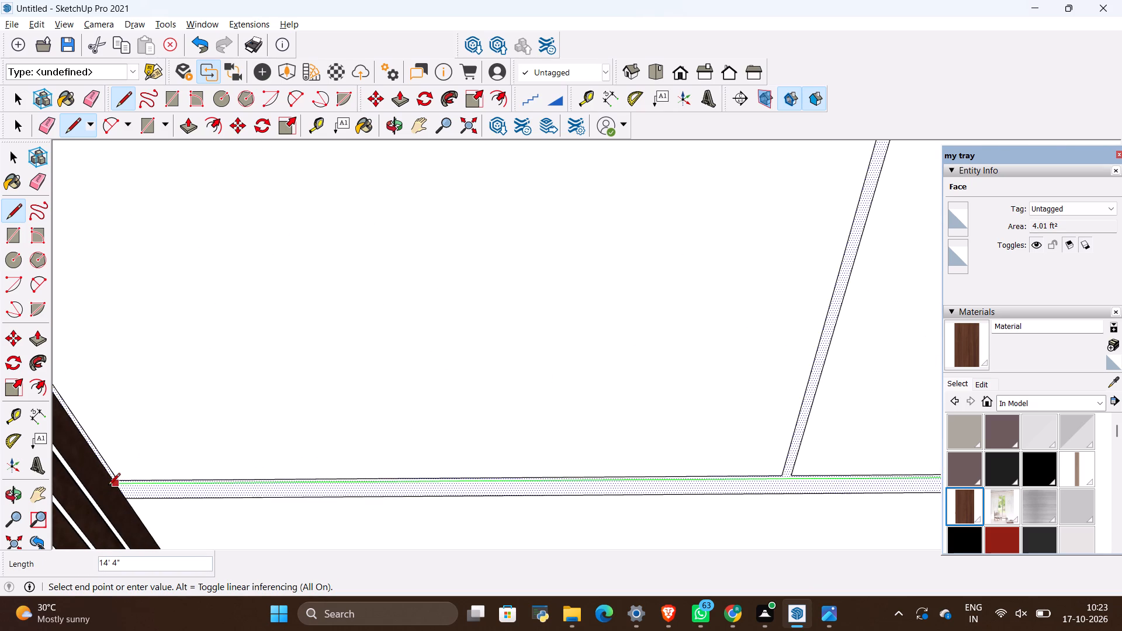
scroll(483, 488, down, 6)
scroll(355, 497, up, 10)
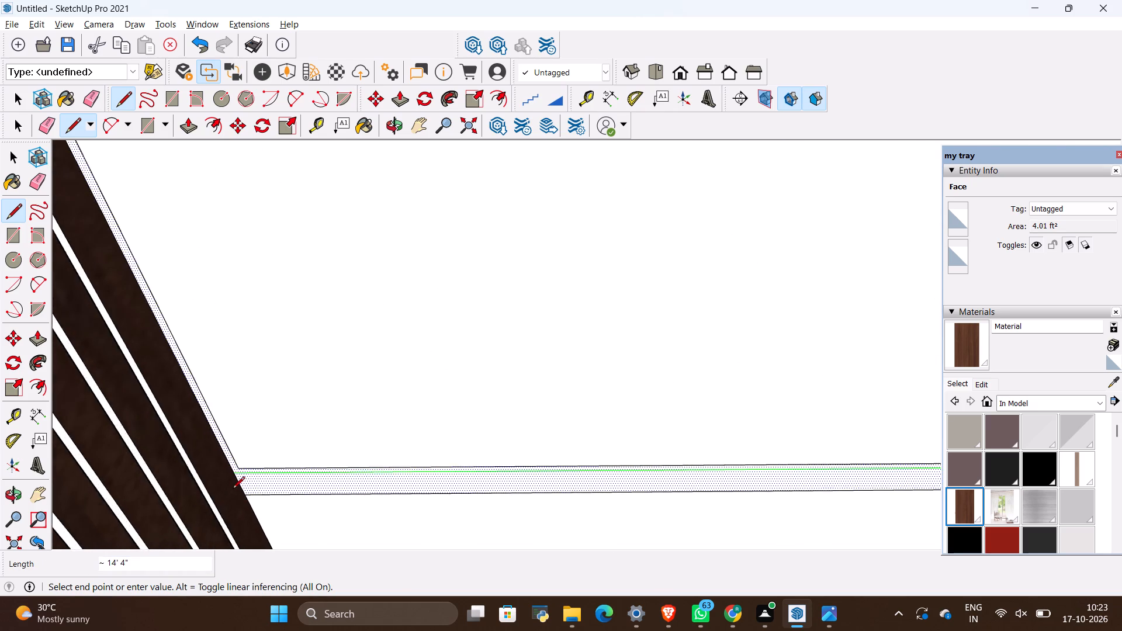
scroll(233, 490, up, 8)
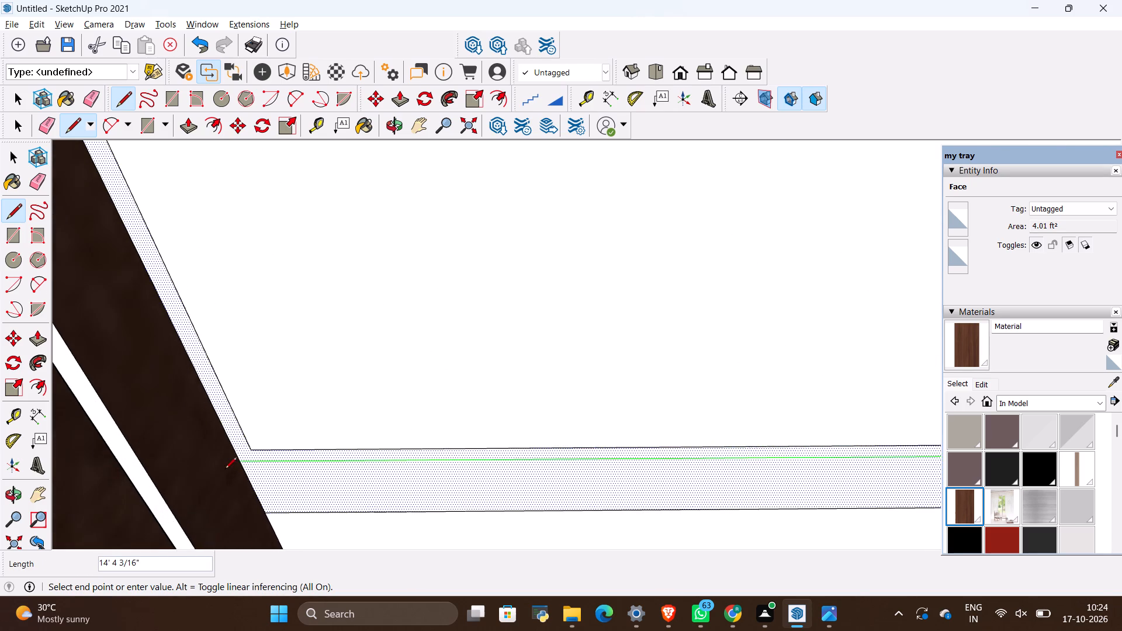
scroll(225, 470, up, 10)
click(246, 459)
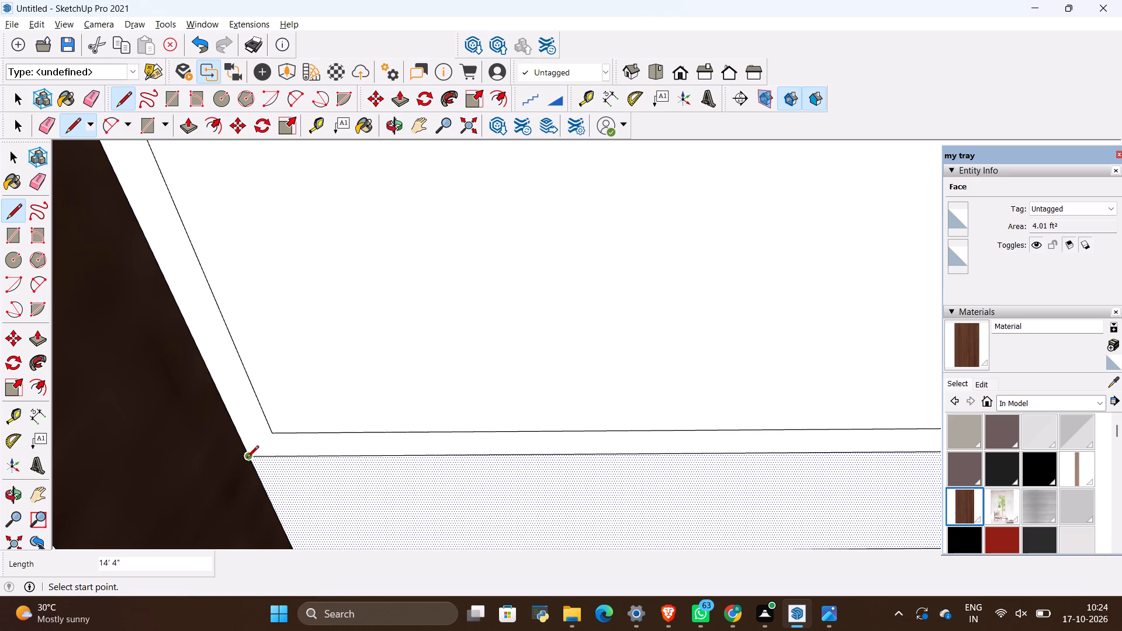
Select the door-gap face and check its separation from the bottom strip along the lower doors.
key(space)
click(325, 448)
scroll(195, 490, down, 6)
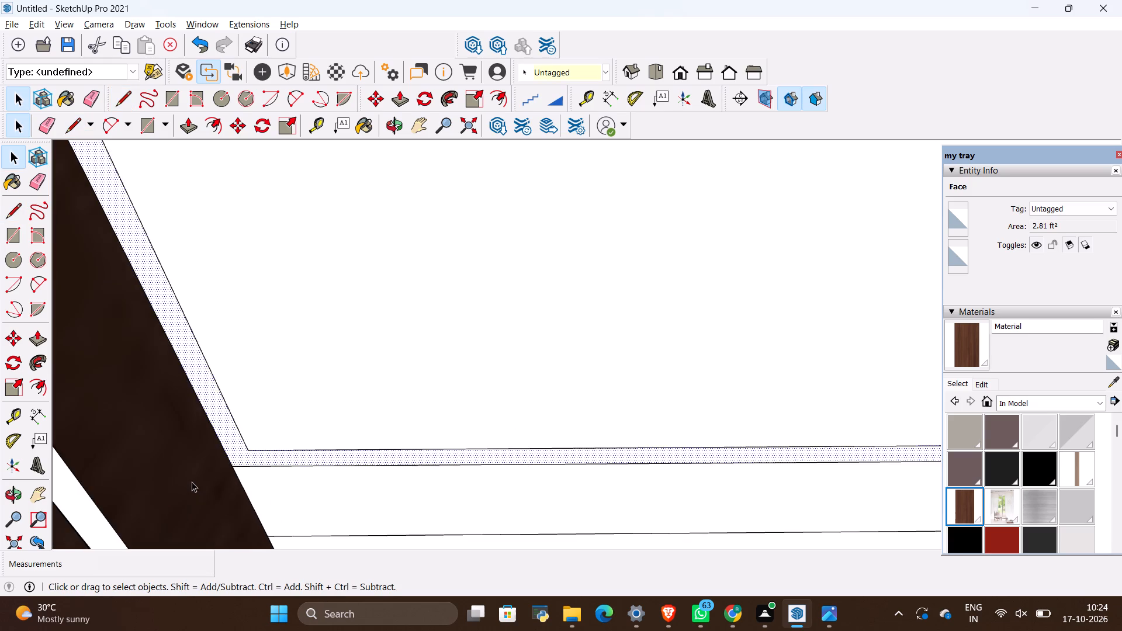
scroll(192, 481, down, 20)
scroll(192, 481, down, 11)
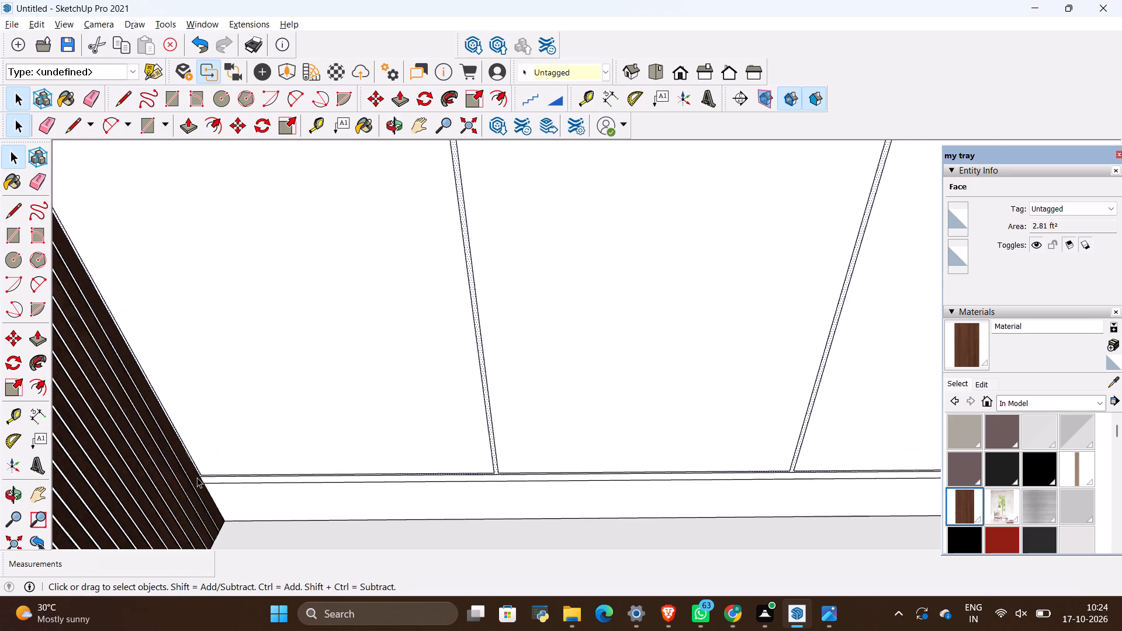
scroll(197, 477, down, 13)
scroll(698, 463, up, 11)
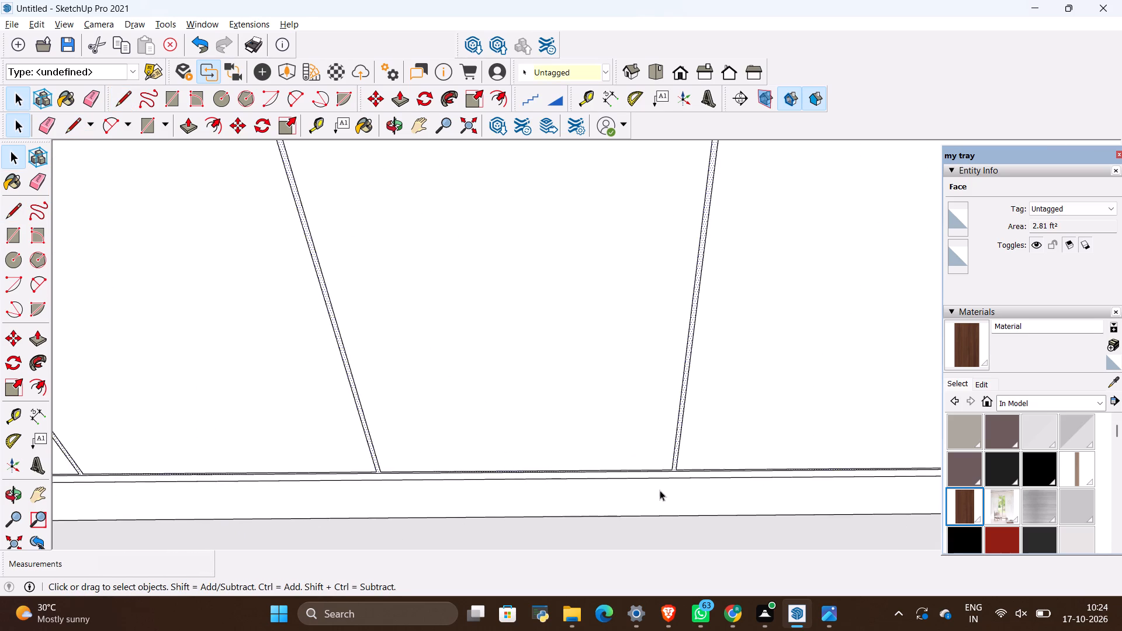
scroll(660, 490, up, 11)
scroll(678, 444, up, 3)
scroll(540, 479, down, 14)
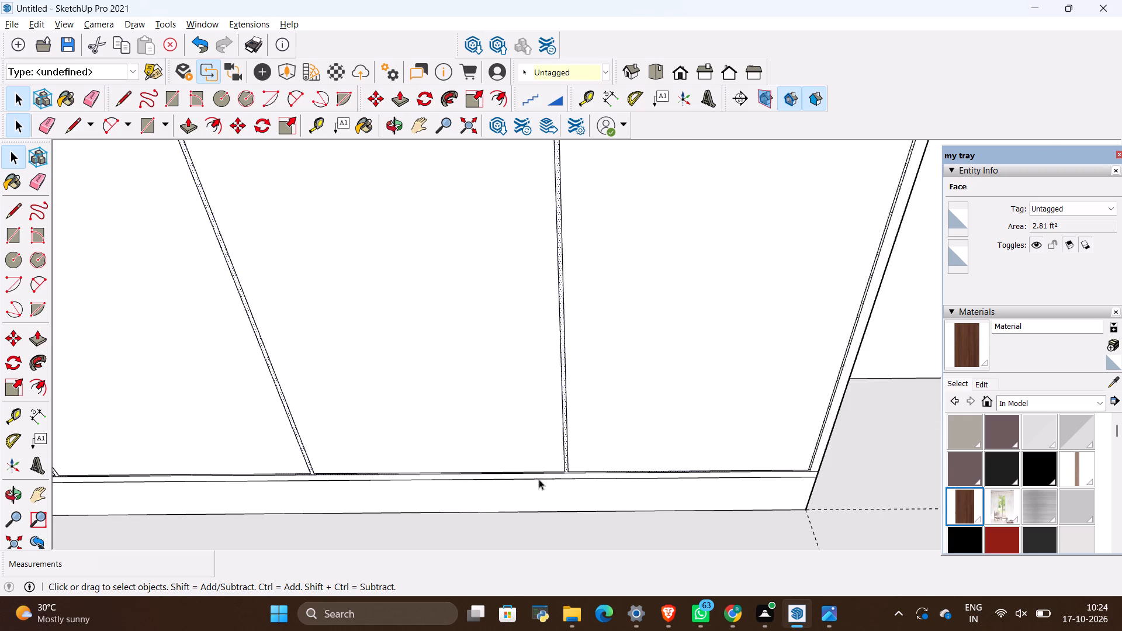
scroll(539, 479, down, 8)
Erase the short edge between the wardrobe's outer side frame and its bottom strip, at the end away from the slatted panel.
scroll(645, 461, up, 4)
scroll(756, 493, up, 8)
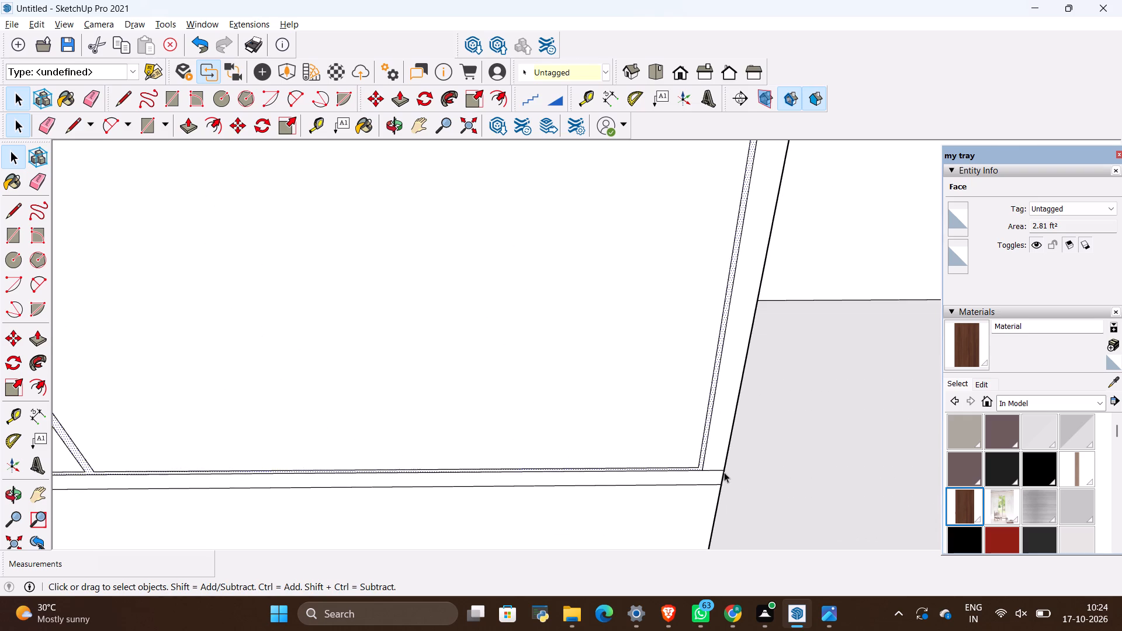
scroll(724, 472, up, 14)
key(e)
drag(708, 470, 709, 489)
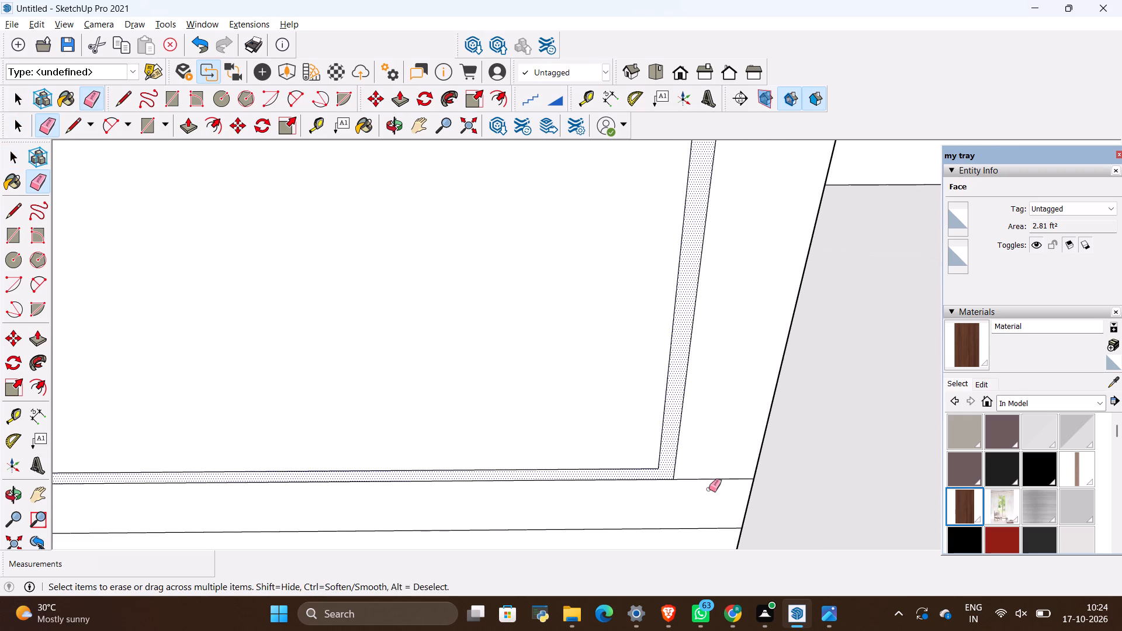
drag(709, 489, 709, 491)
Select the door-gap face and the outer frame face in turn to check that they are separate.
scroll(726, 493, down, 12)
key(space)
click(708, 471)
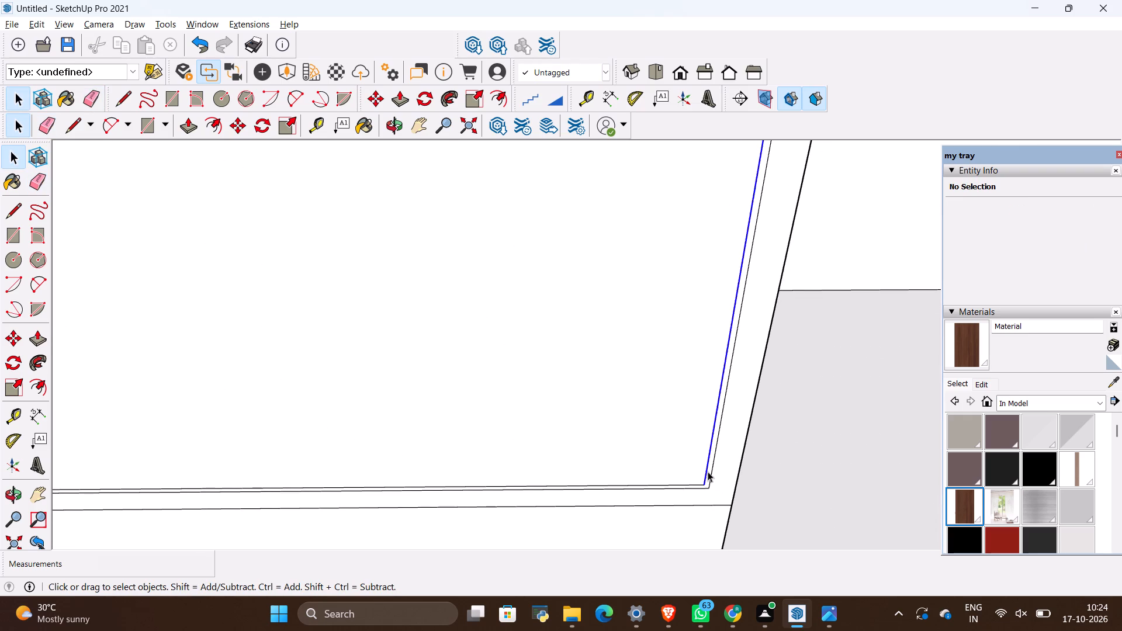
scroll(711, 471, up, 4)
click(708, 471)
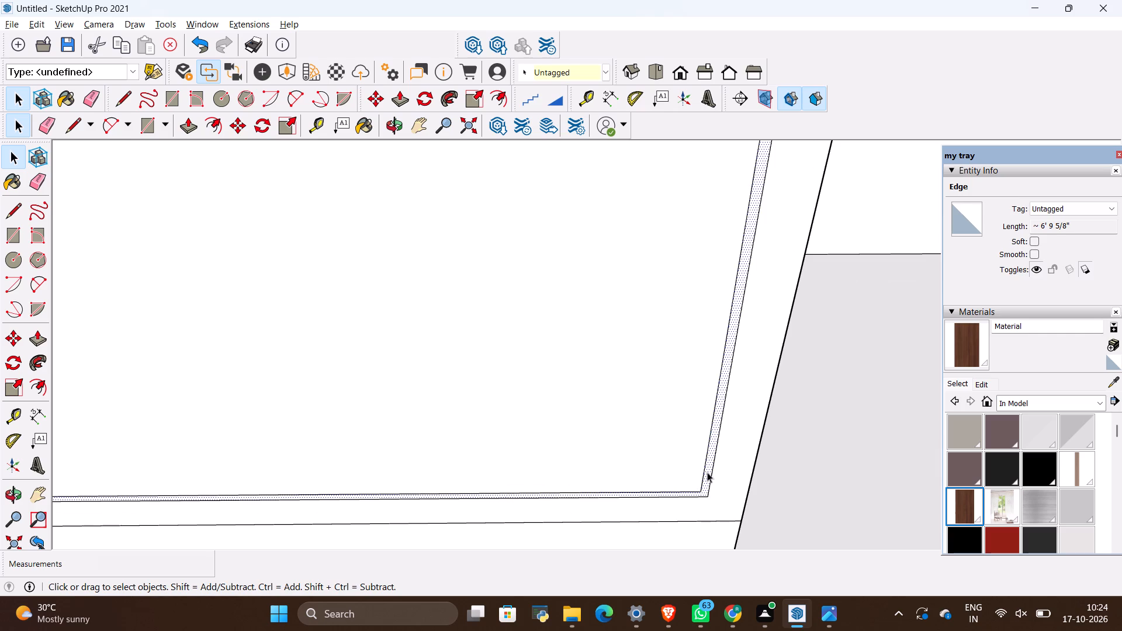
scroll(707, 475, up, 10)
click(707, 476)
click(733, 469)
scroll(744, 522, down, 9)
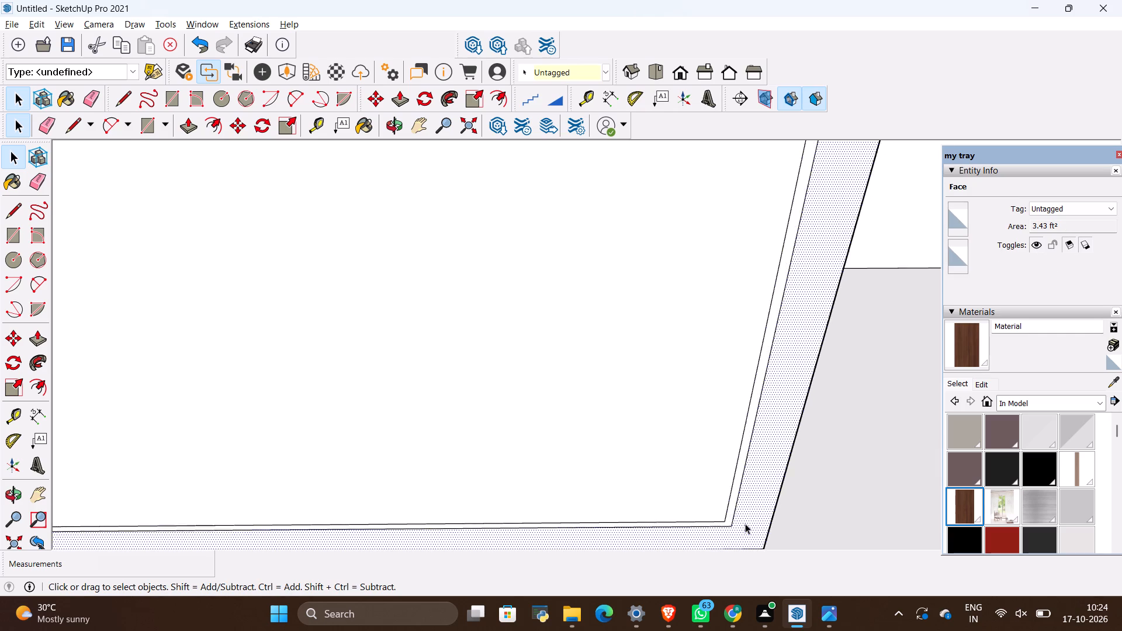
scroll(745, 523, down, 20)
scroll(745, 523, down, 11)
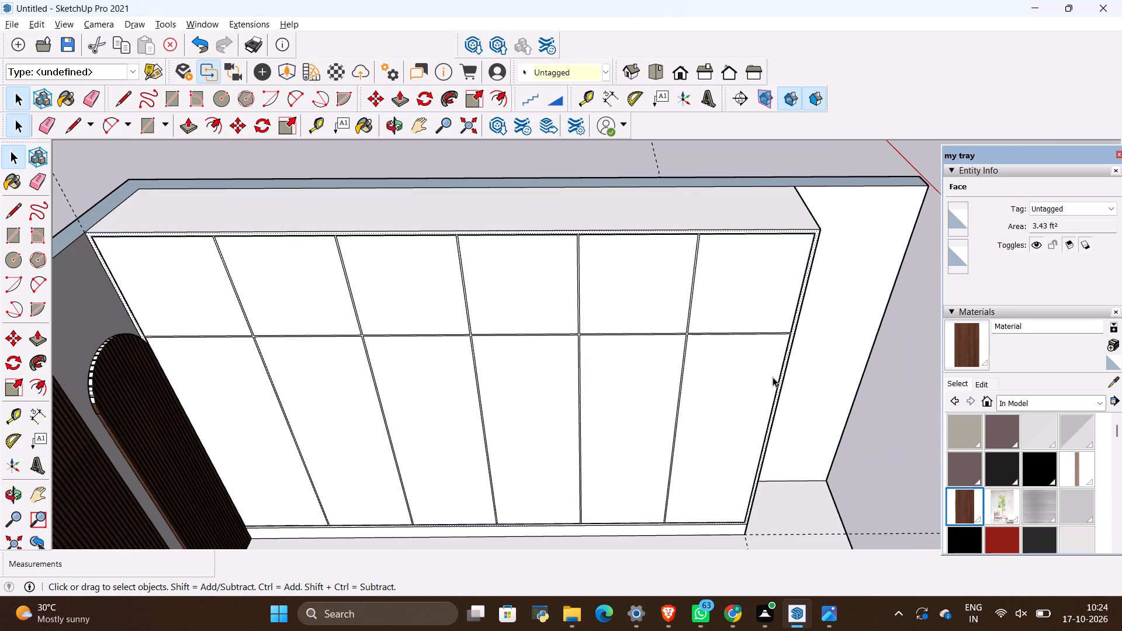
Push the door-gap face inward by 0.18" to recess the grooves between the wardrobe doors.
scroll(681, 186, up, 13)
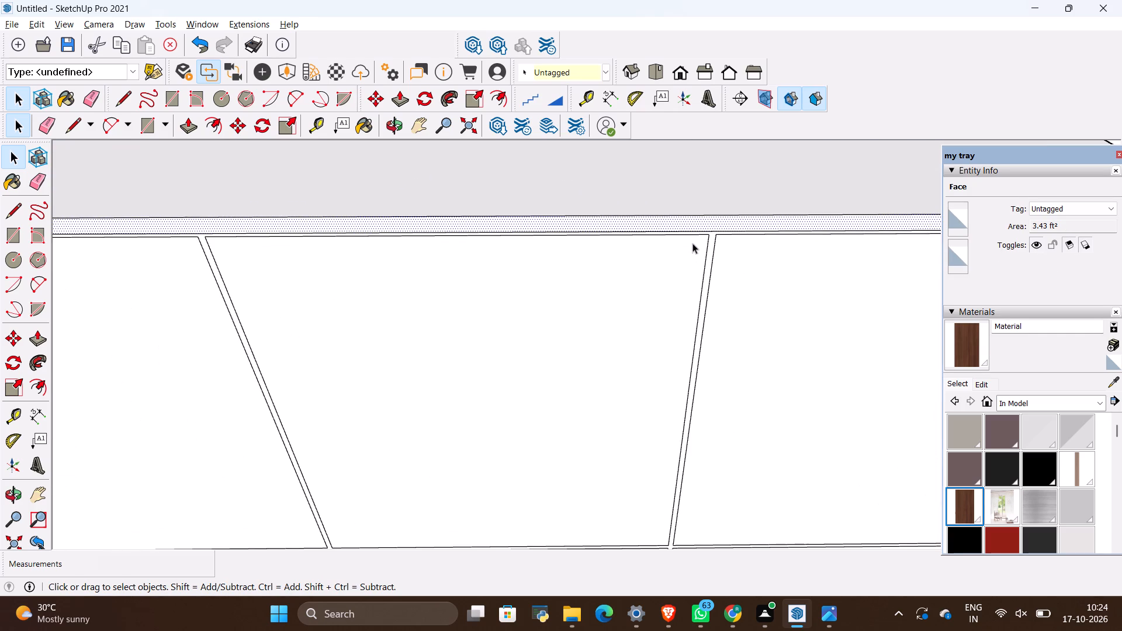
scroll(694, 241, up, 20)
click(730, 296)
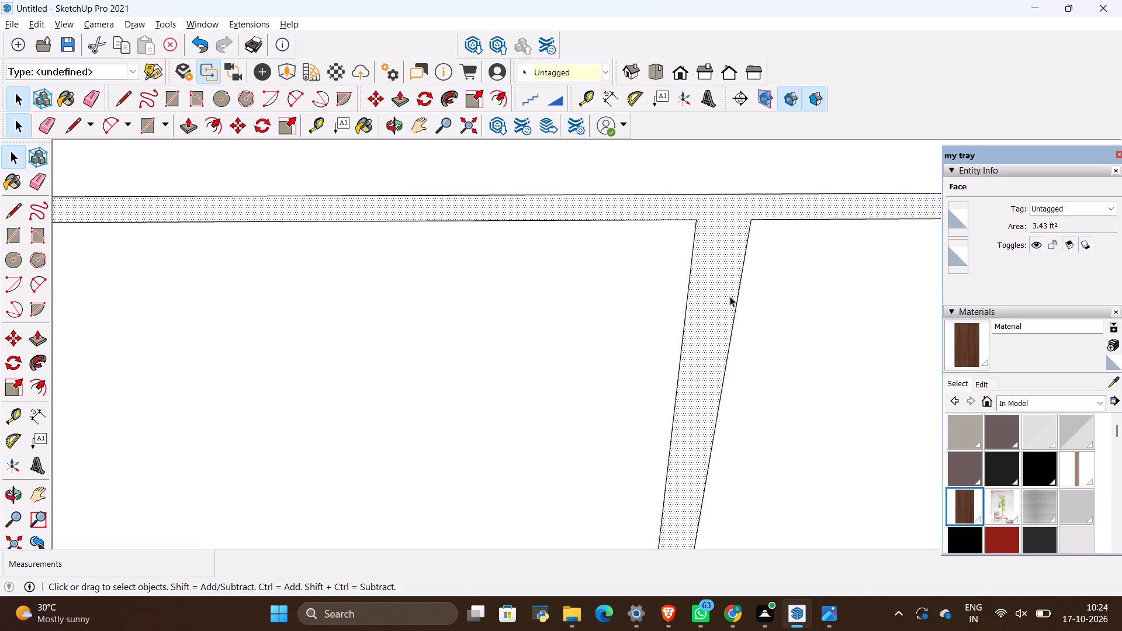
key(p)
click(719, 352)
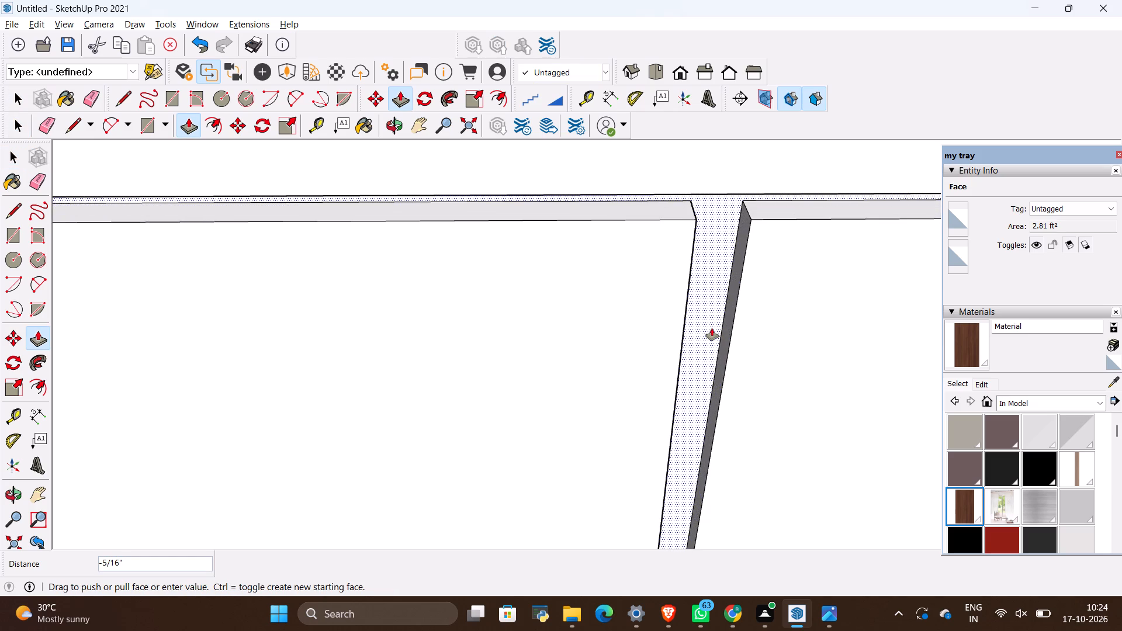
key(BackSpace)
text(.18)
key(shift+quotedbl)
key(Return)
key(space)
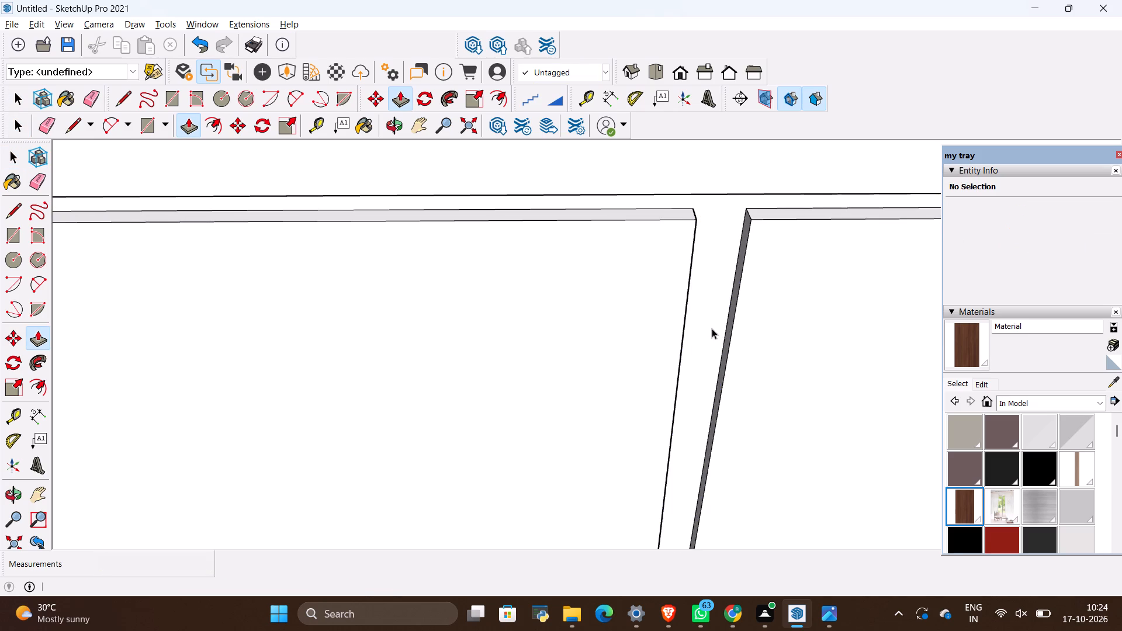
Select the recessed gap face and examine the grooves where the upper and lower doors meet.
click(712, 328)
scroll(712, 328, down, 16)
scroll(837, 224, down, 8)
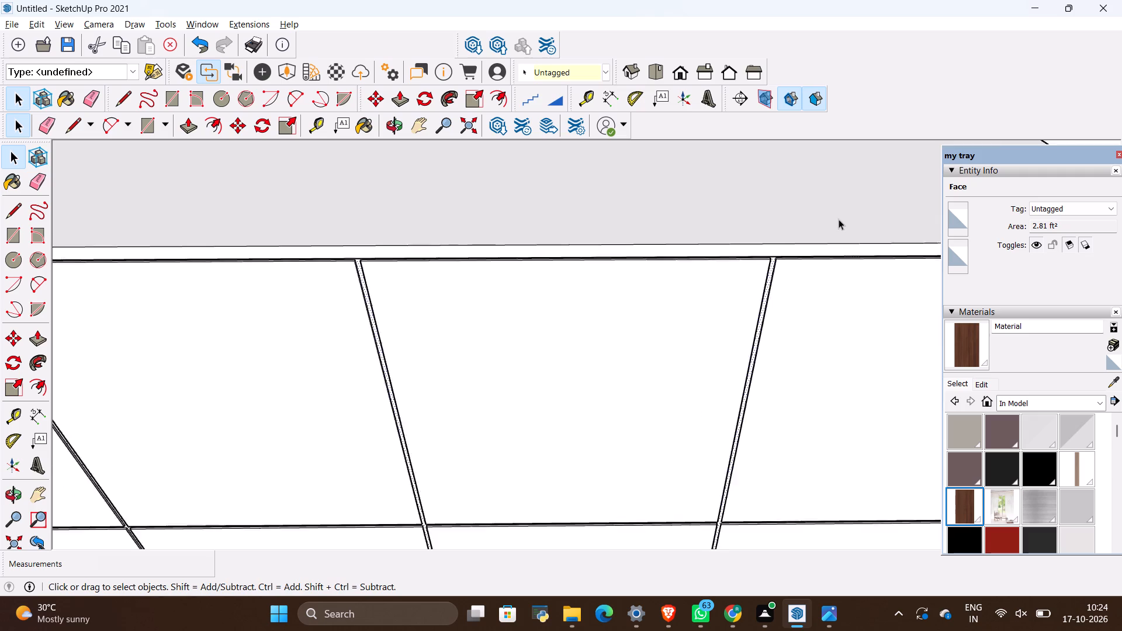
scroll(839, 219, down, 15)
scroll(164, 216, up, 13)
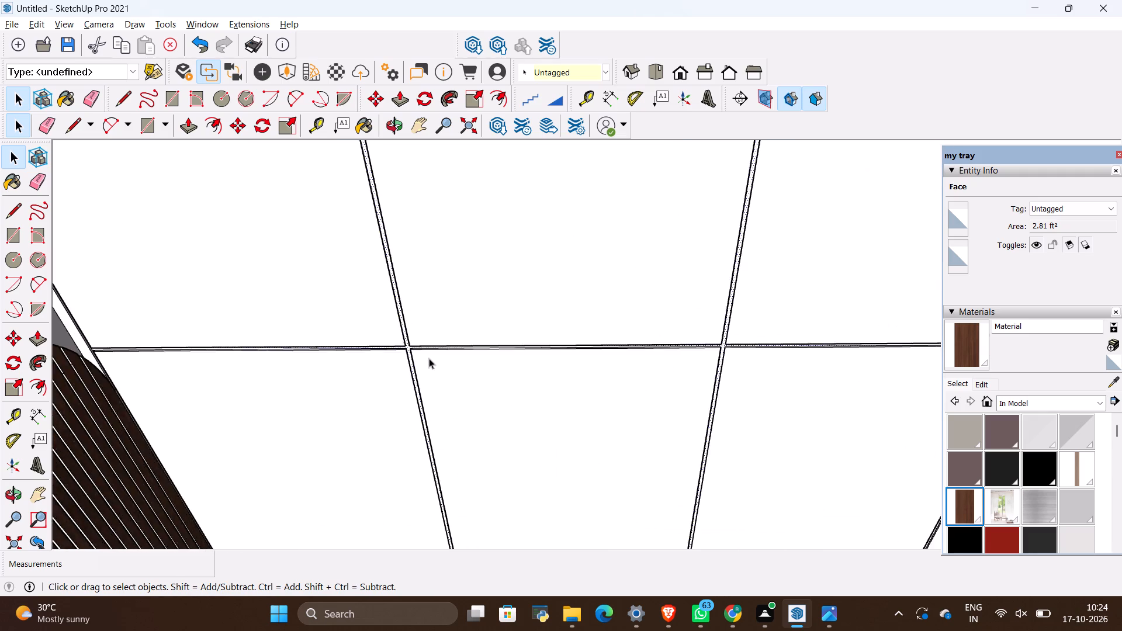
scroll(429, 358, up, 13)
scroll(438, 340, down, 17)
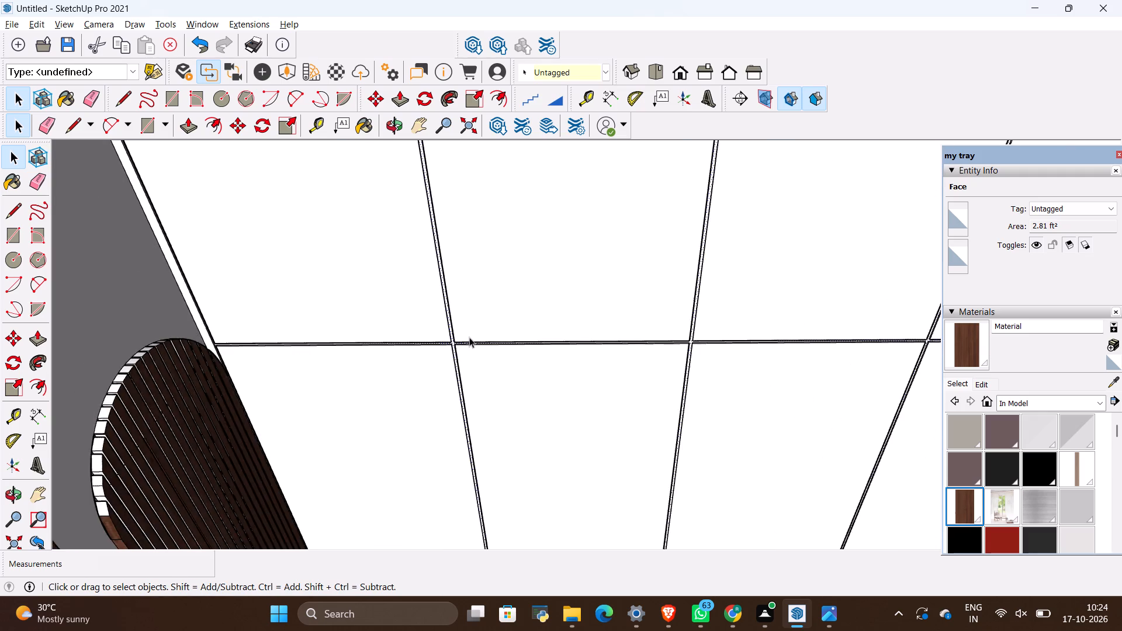
scroll(469, 337, down, 7)
Clear the selection and erase the dashed guide line extending past the room corner near the slatted wall.
key(space)
click(164, 209)
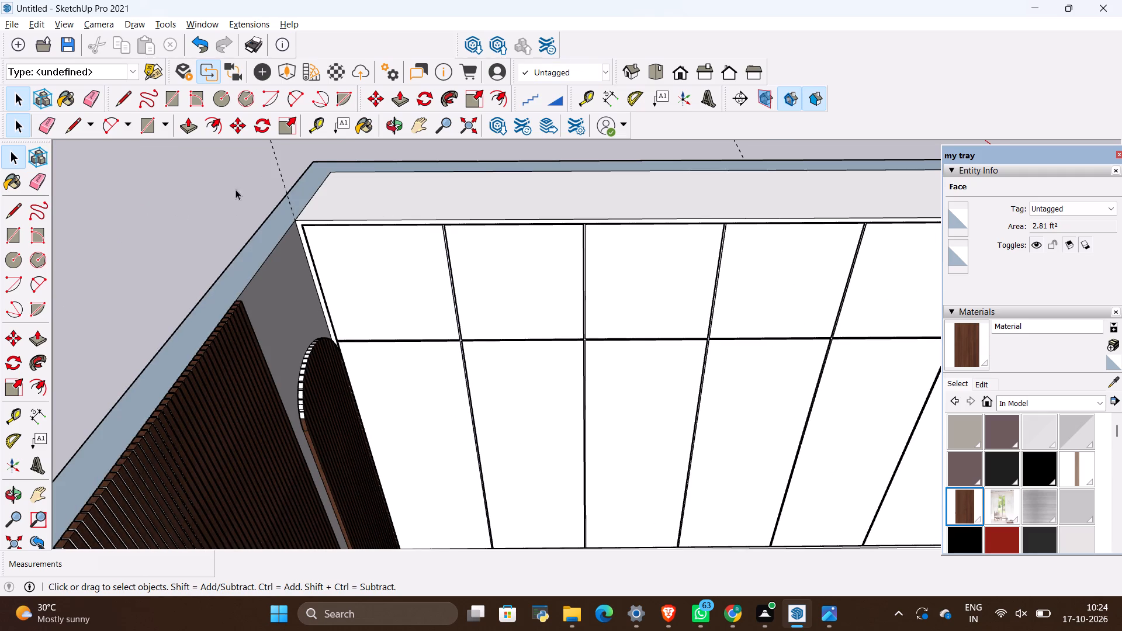
key(e)
drag(293, 162, 274, 179)
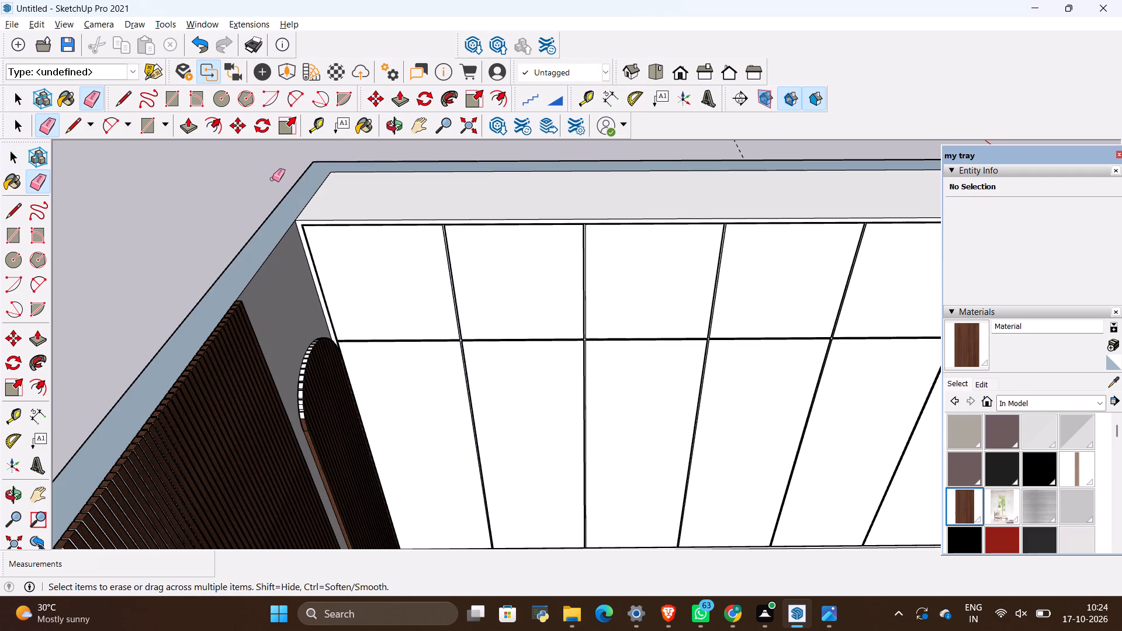
click(250, 185)
key(space)
Examine the recessed grooves on the wardrobe front from several angles and up close.
scroll(250, 187, down, 11)
middle_drag(361, 353, 451, 372)
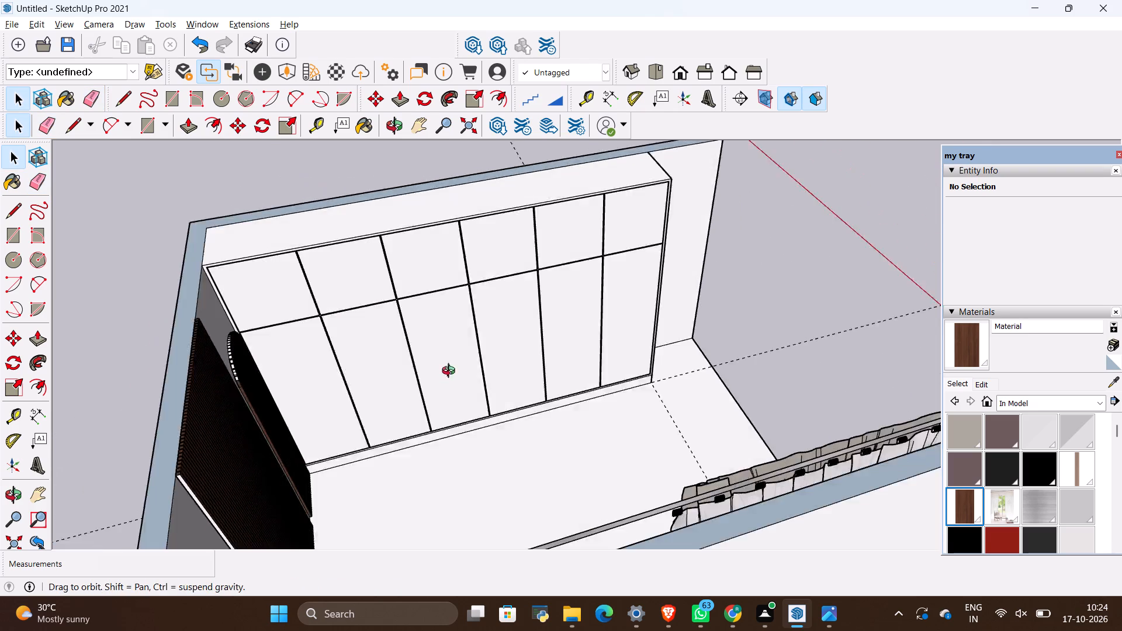
middle_drag(451, 372, 455, 334)
middle_drag(448, 317, 437, 298)
scroll(466, 377, up, 6)
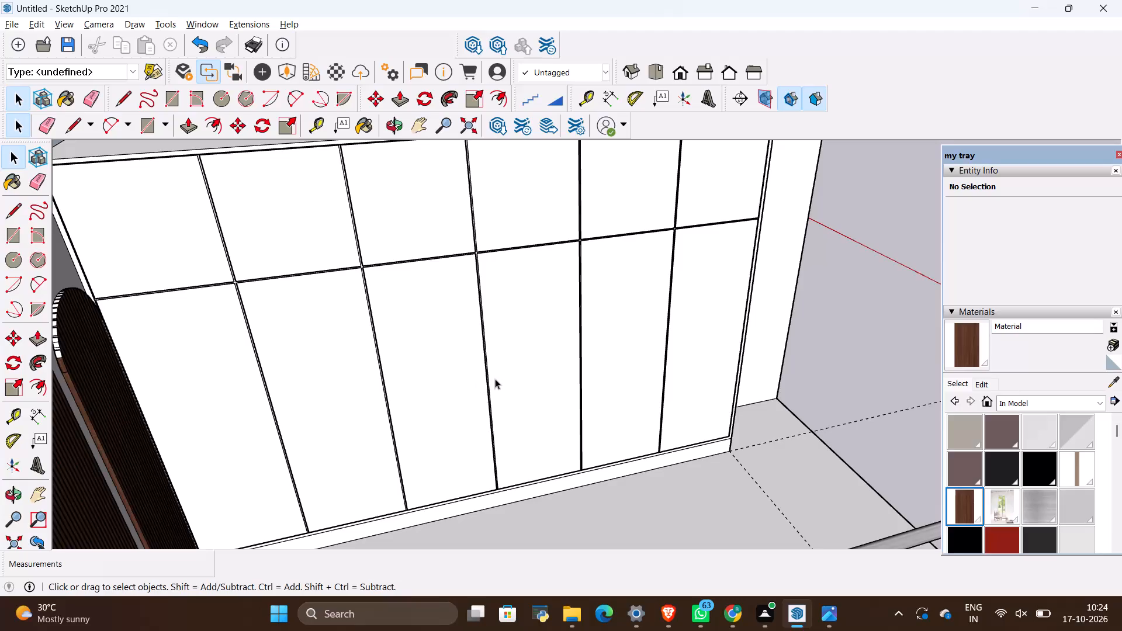
middle_drag(472, 393, 452, 397)
middle_drag(439, 398, 339, 390)
scroll(427, 233, up, 16)
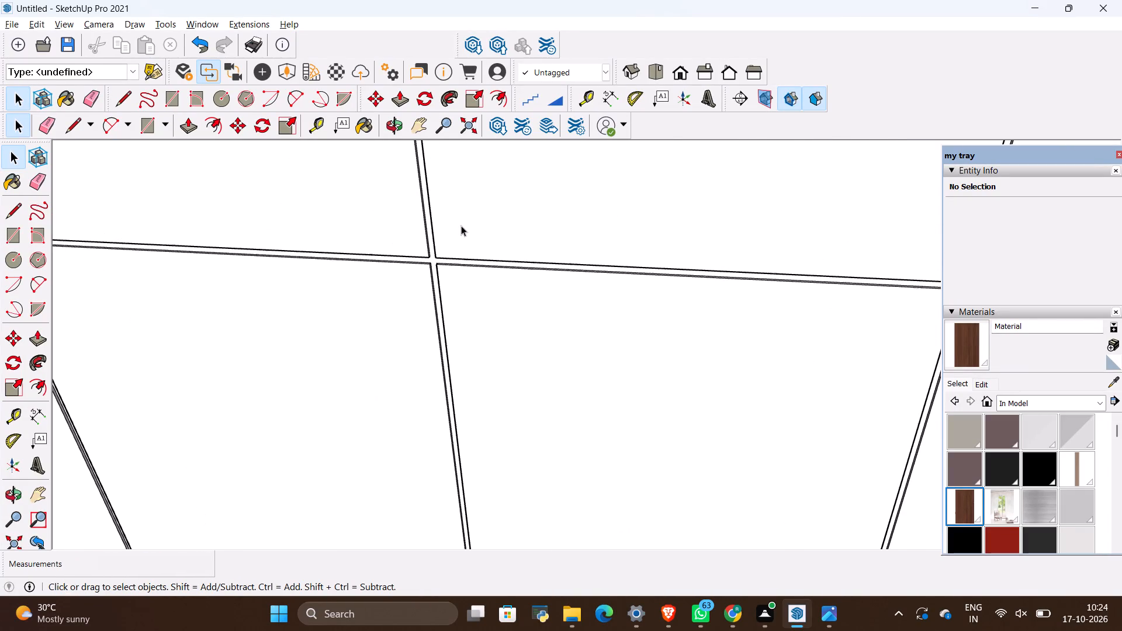
Examine the full wardrobe front and compare its door layout with the bedroom reference image.
scroll(497, 307, down, 17)
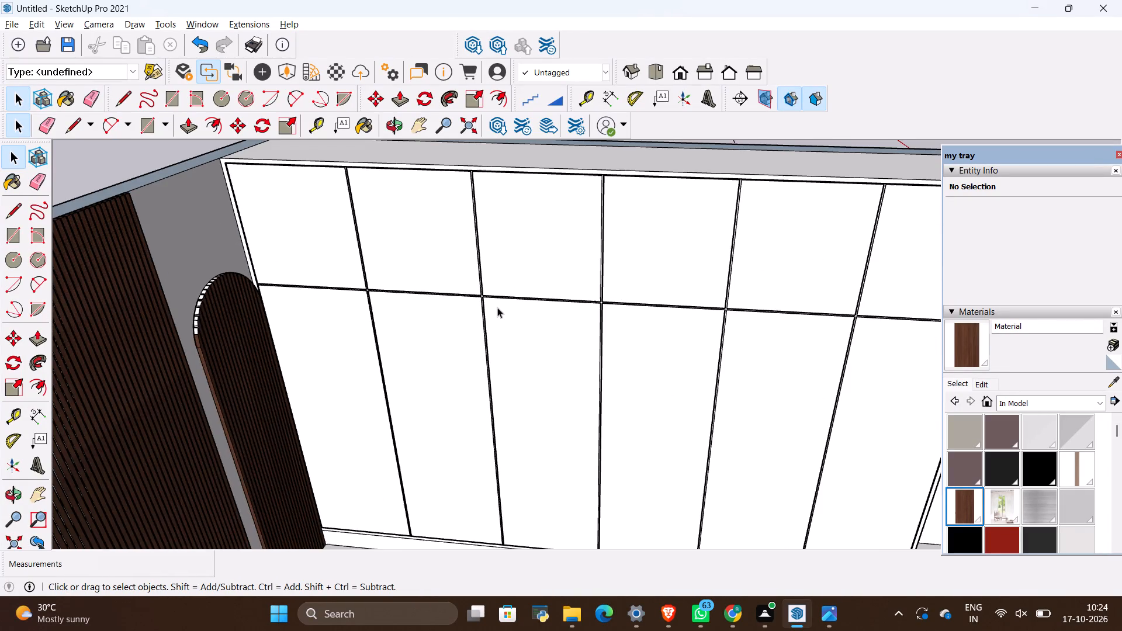
scroll(497, 307, down, 4)
scroll(497, 307, up, 5)
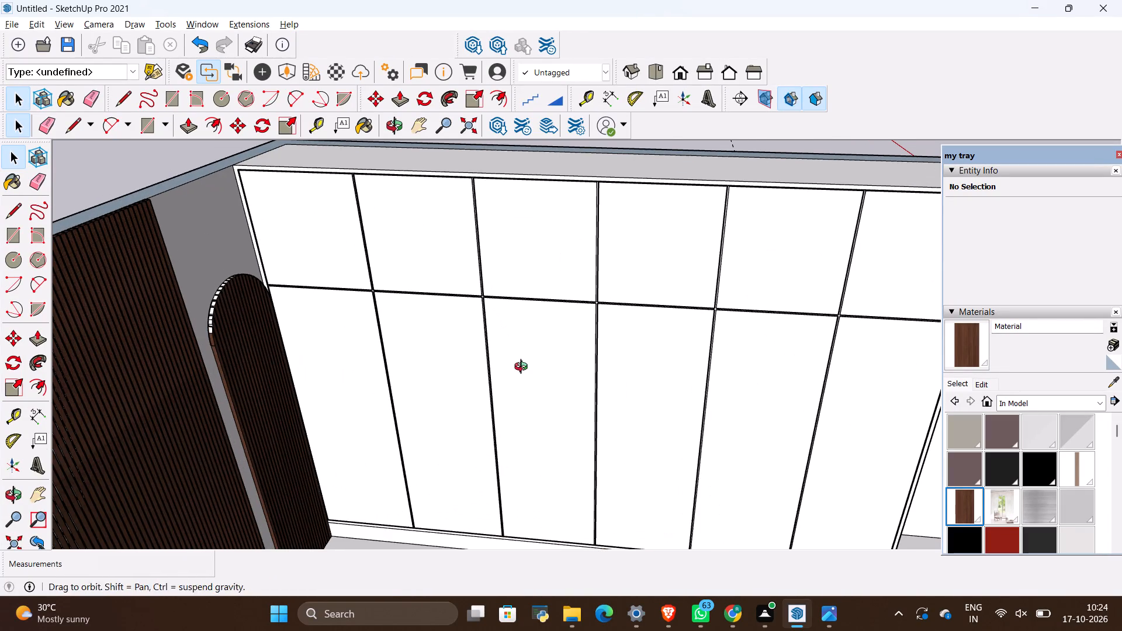
middle_click(524, 368)
scroll(524, 346, down, 6)
middle_drag(524, 337, 534, 385)
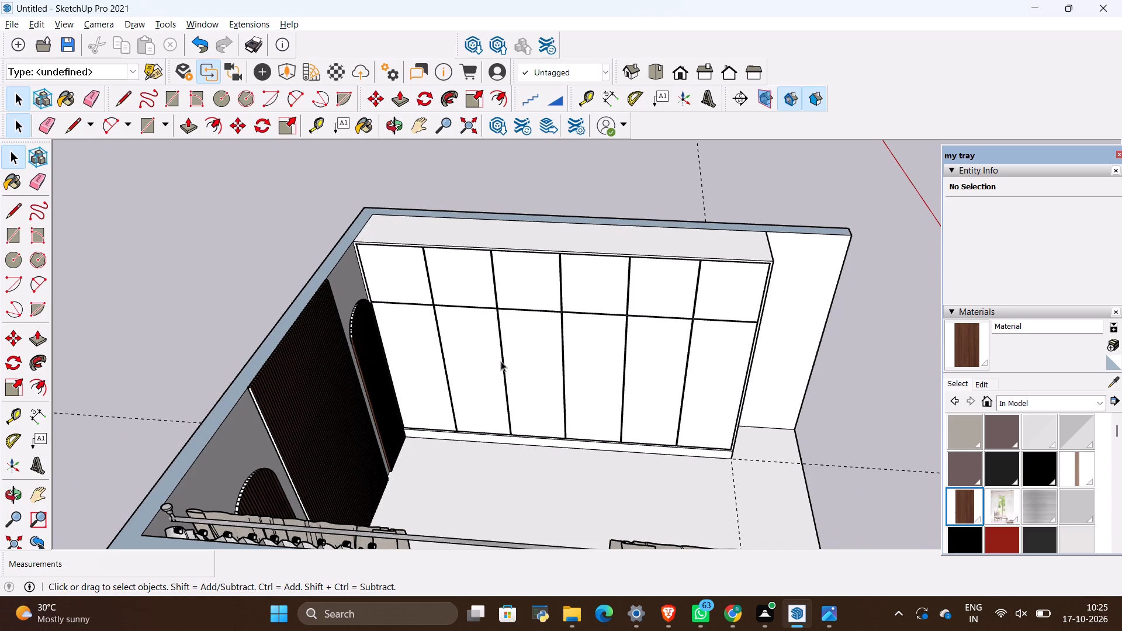
key(alt+Tab)
key(alt+Tab)
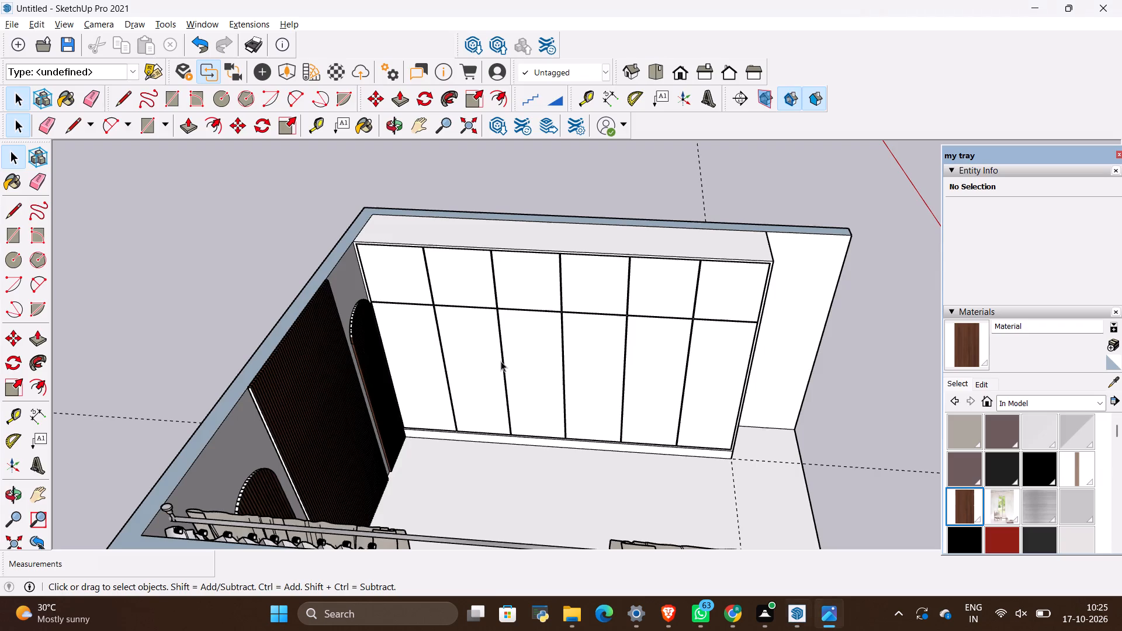
key(alt+Tab)
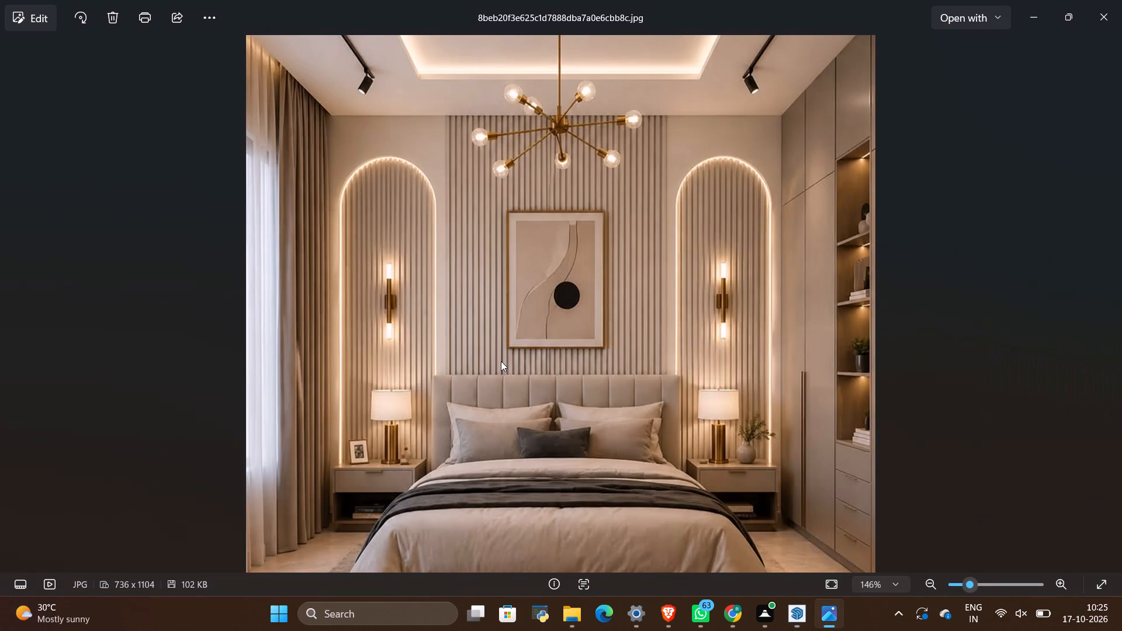
key(alt+Tab)
Examine the room from above and through its open end, checking the wardrobe beside the slatted wall and curtains.
scroll(523, 344, down, 5)
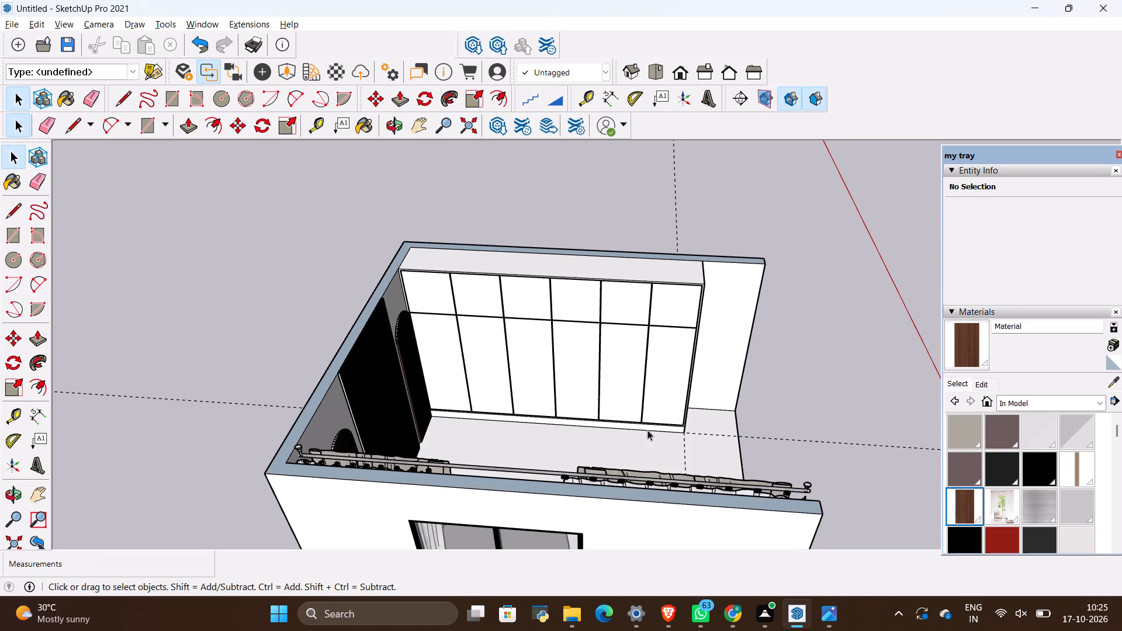
scroll(421, 408, up, 4)
middle_drag(863, 455, 815, 473)
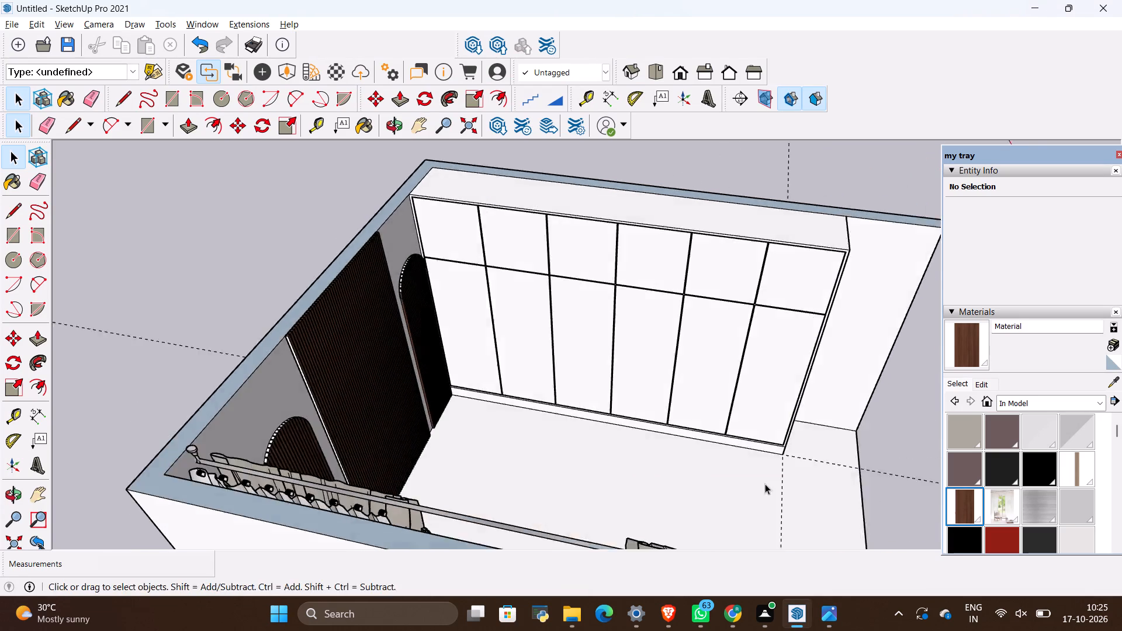
middle_drag(715, 490, 393, 343)
scroll(652, 355, down, 4)
scroll(622, 496, up, 3)
scroll(629, 411, down, 3)
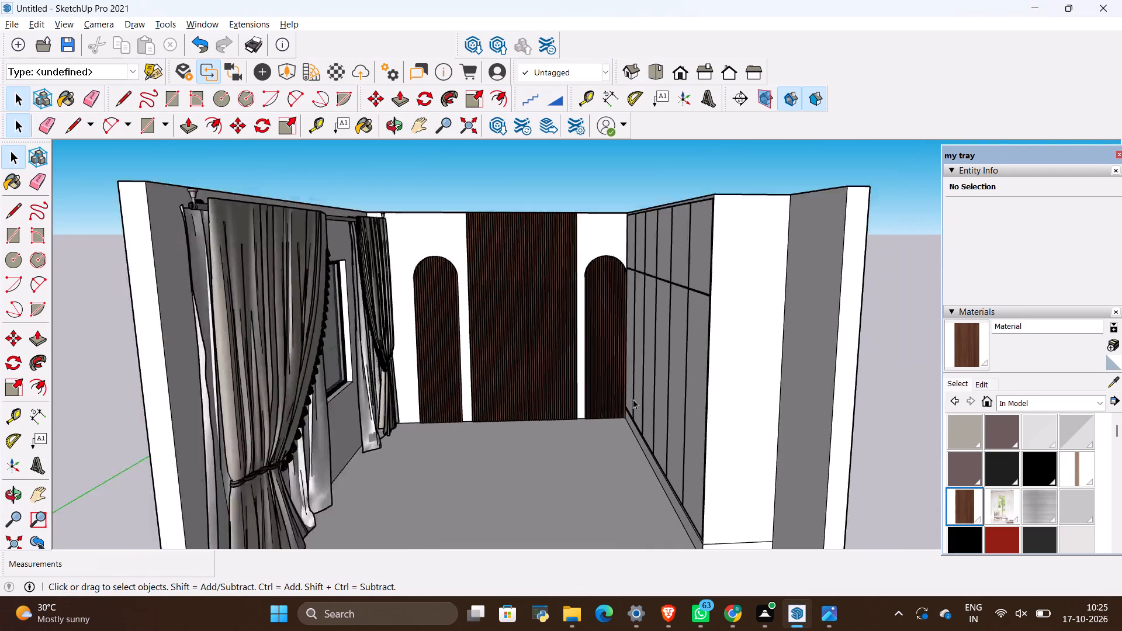
scroll(633, 399, down, 2)
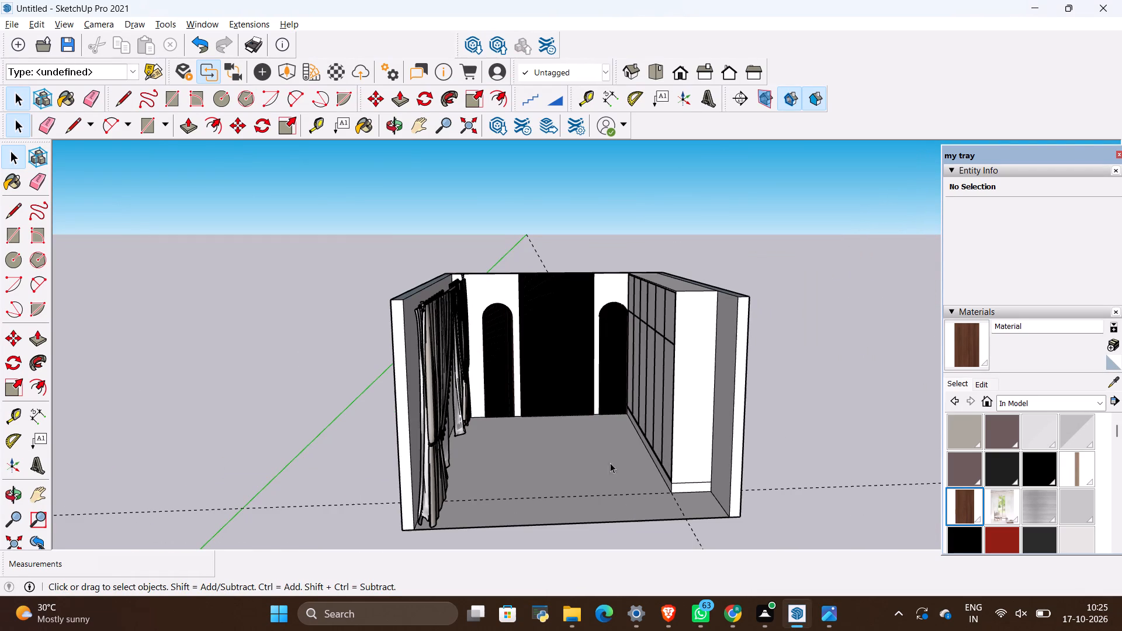
scroll(550, 474, down, 4)
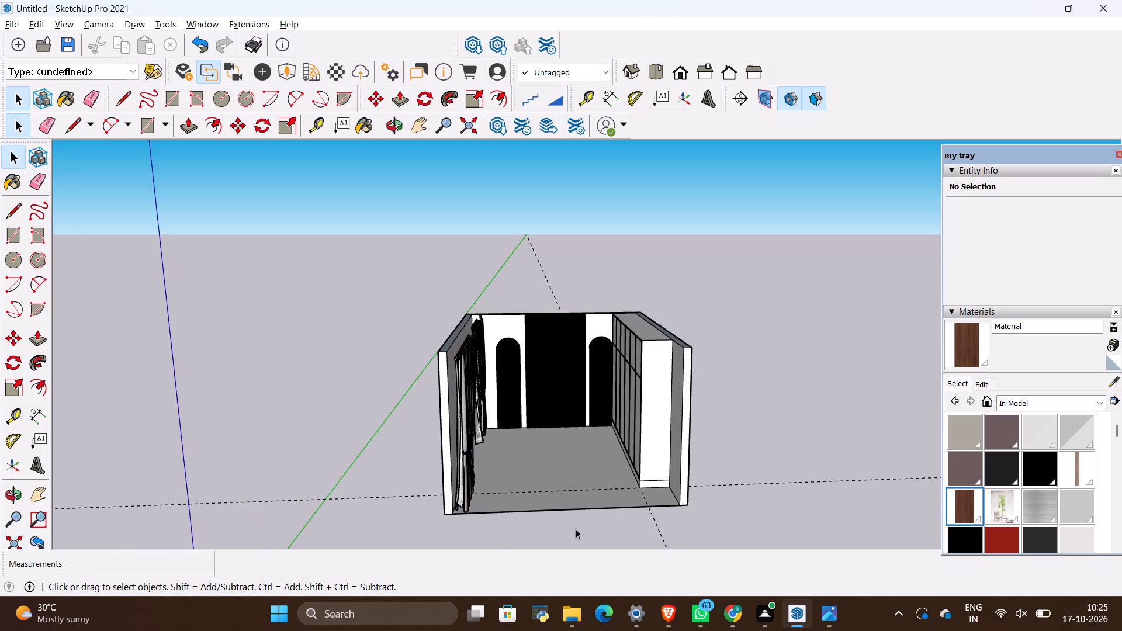
middle_drag(604, 516, 611, 491)
scroll(571, 463, up, 8)
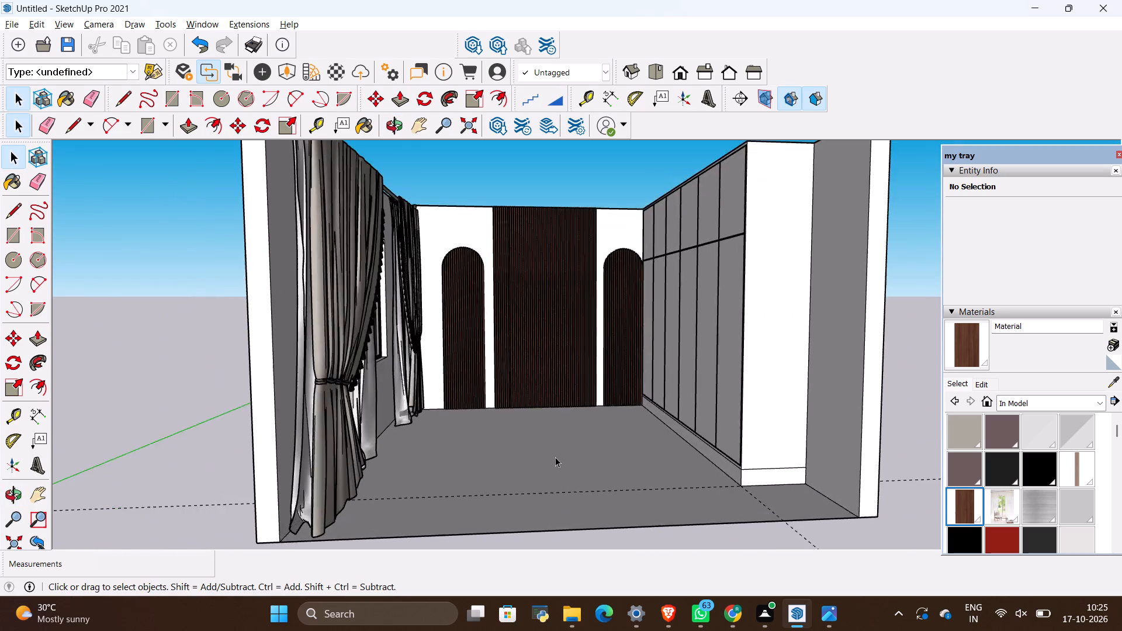
scroll(555, 457, up, 1)
middle_drag(562, 463, 507, 438)
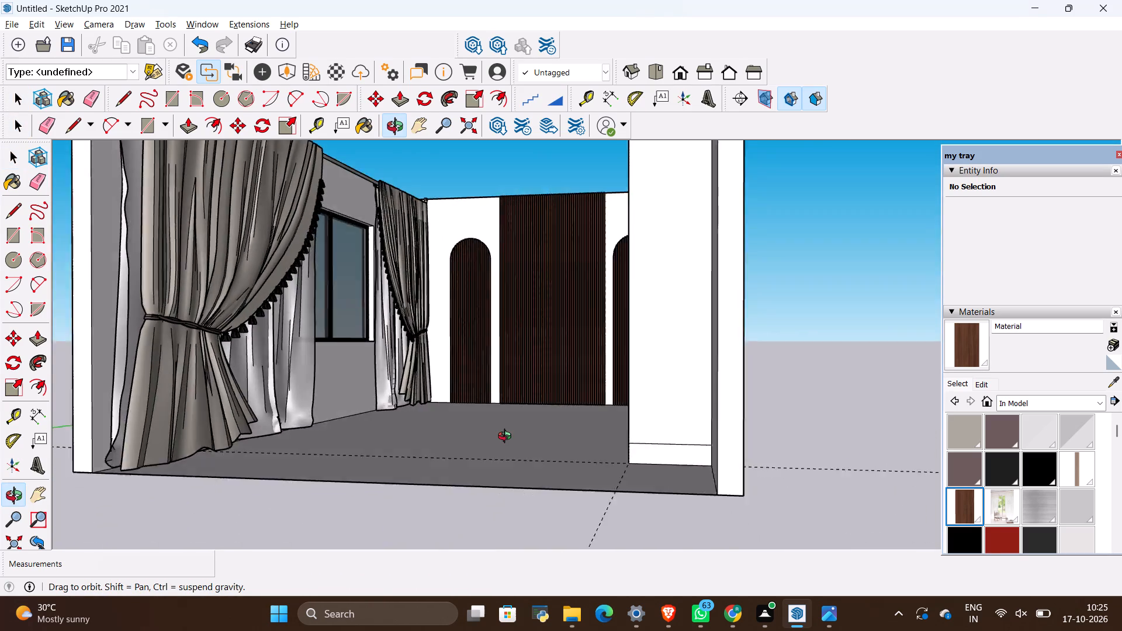
middle_drag(507, 438, 507, 471)
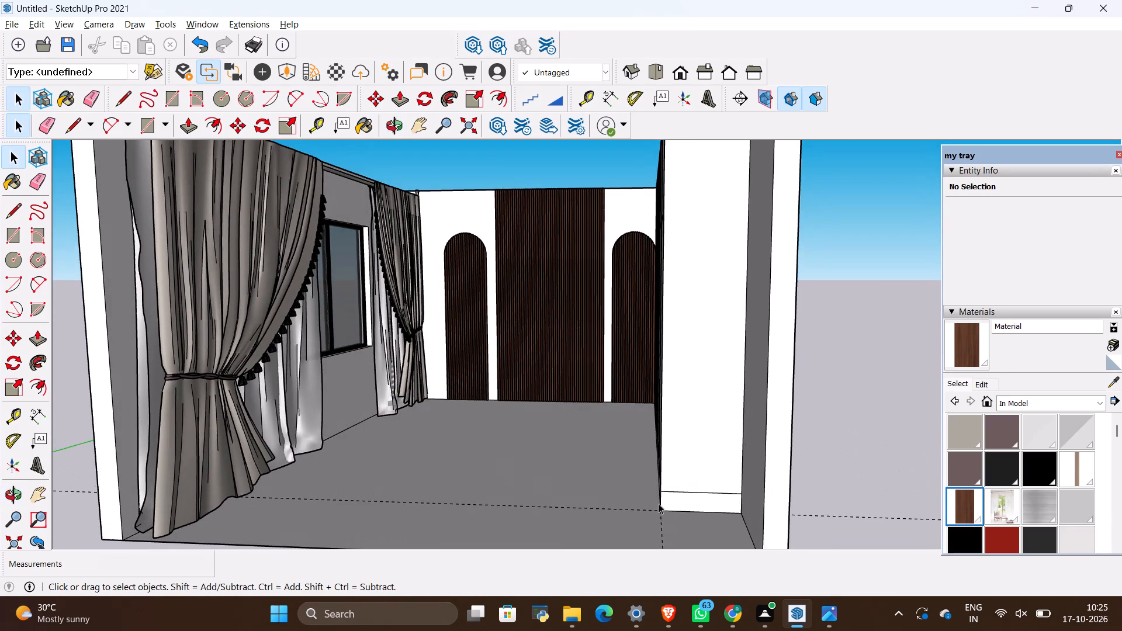
Erase the horizontal line near the base of the wardrobe's end face so it forms a single face.
scroll(701, 501, up, 6)
key(e)
drag(698, 477, 702, 497)
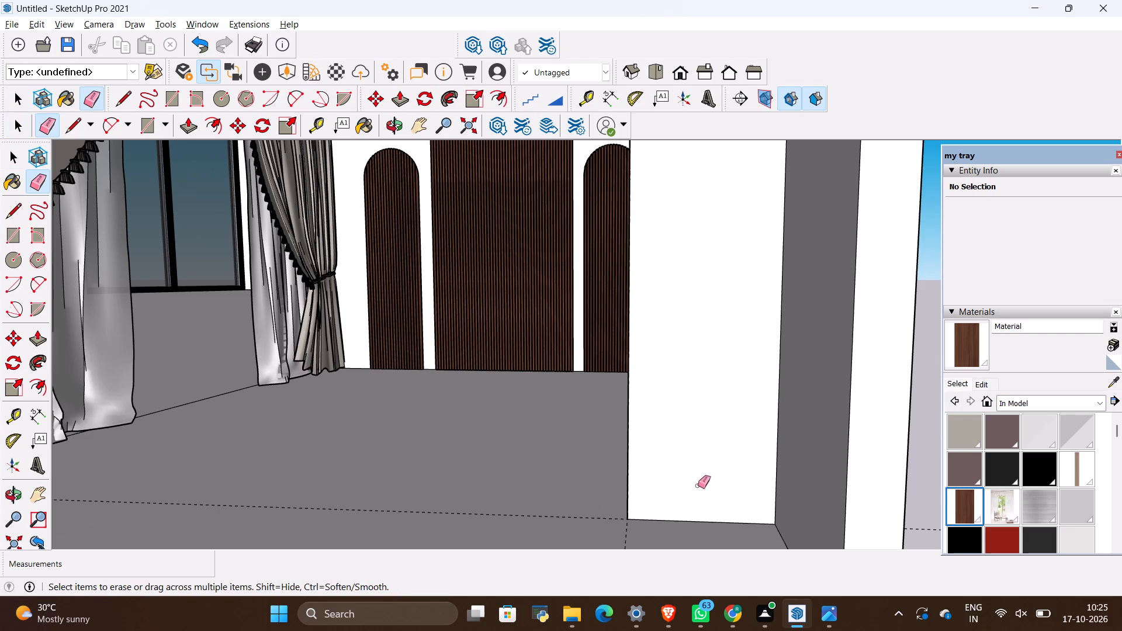
key(space)
click(697, 483)
click(926, 438)
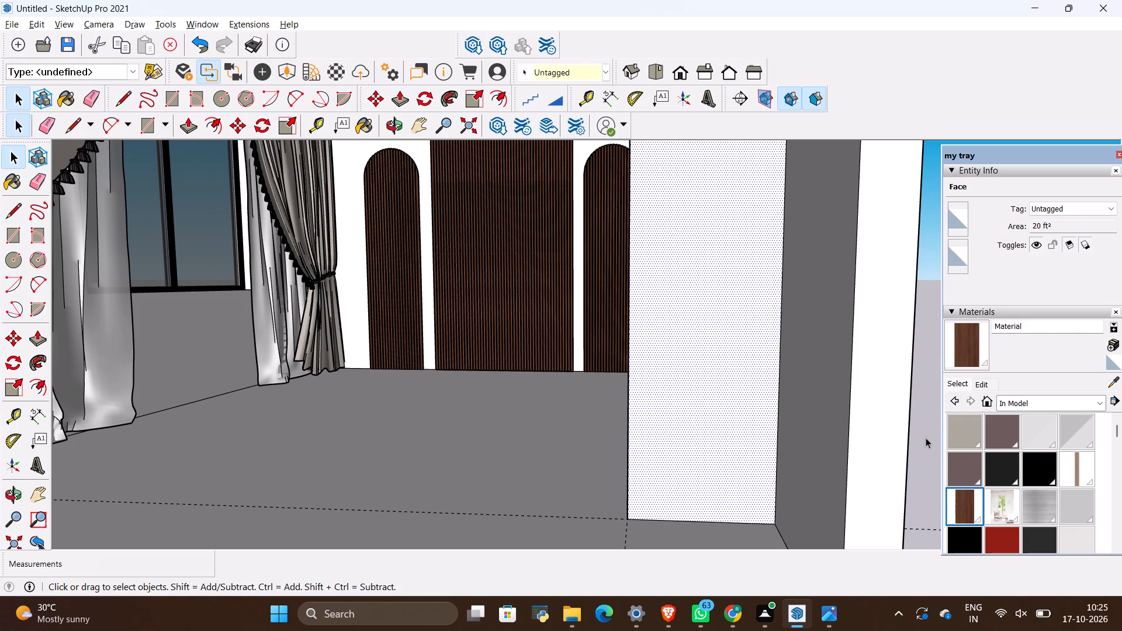
Examine the room interior through the open end, including the curtained window, slatted panels and wardrobe.
scroll(926, 439, down, 5)
scroll(605, 397, down, 1)
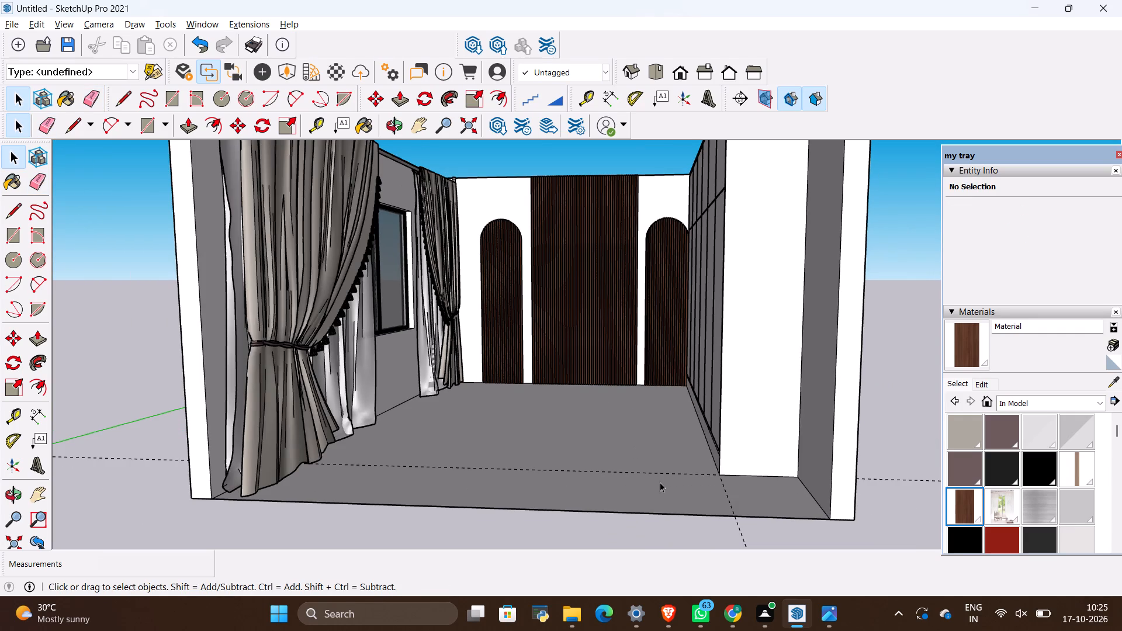
scroll(431, 434, up, 2)
scroll(431, 434, down, 4)
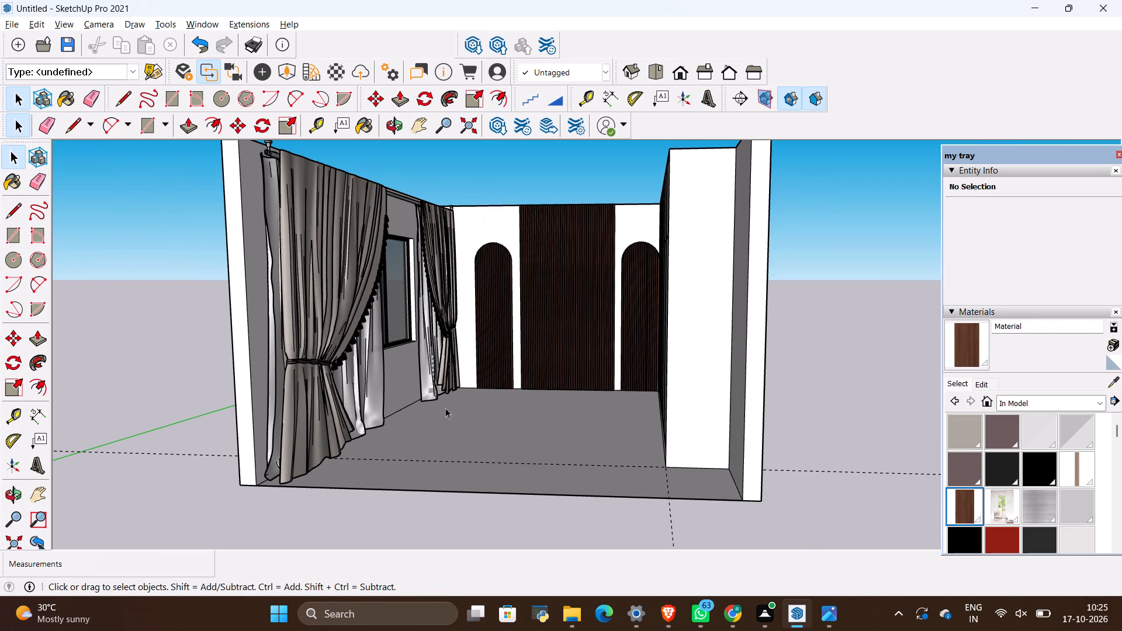
middle_drag(504, 423, 480, 449)
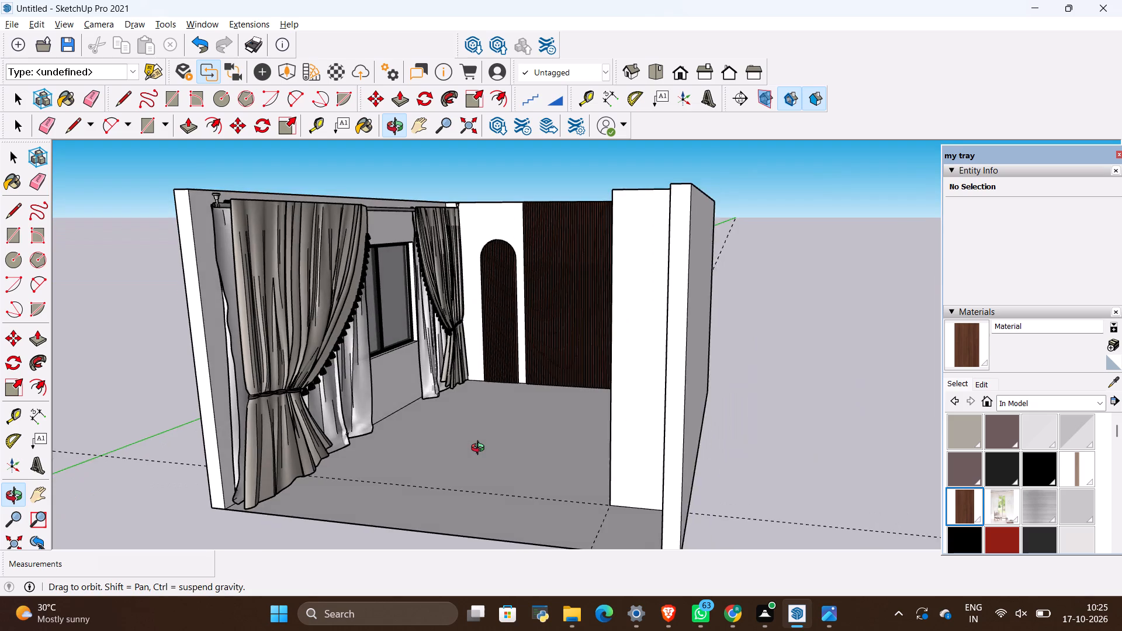
middle_drag(480, 449, 491, 452)
scroll(481, 376, up, 4)
scroll(572, 321, up, 1)
middle_drag(568, 342, 549, 385)
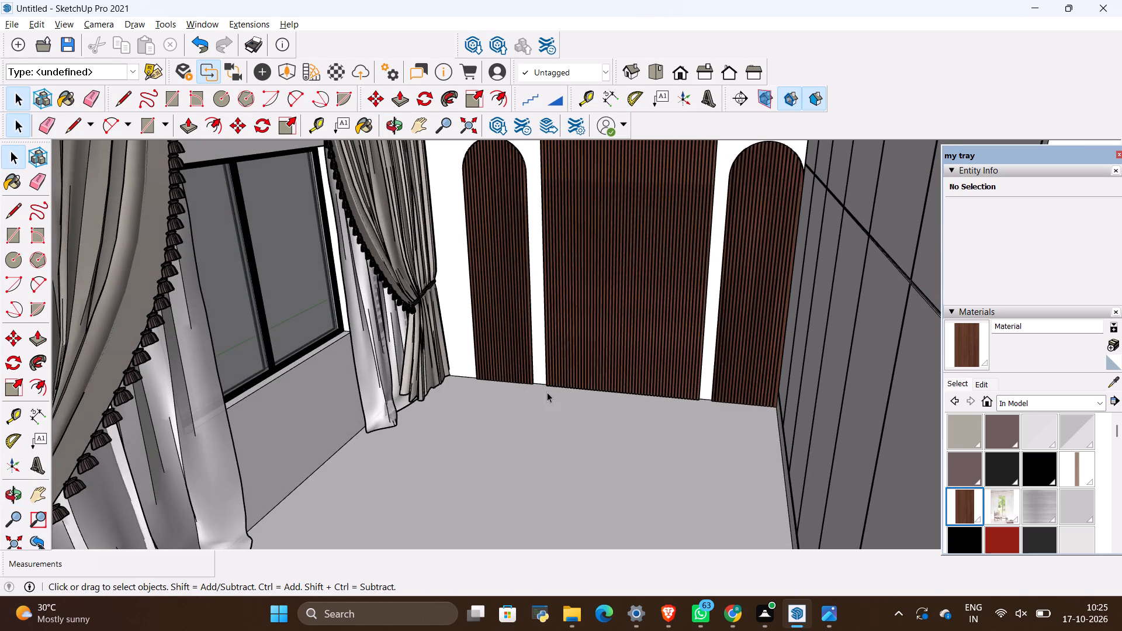
scroll(548, 382, down, 10)
scroll(548, 496, up, 8)
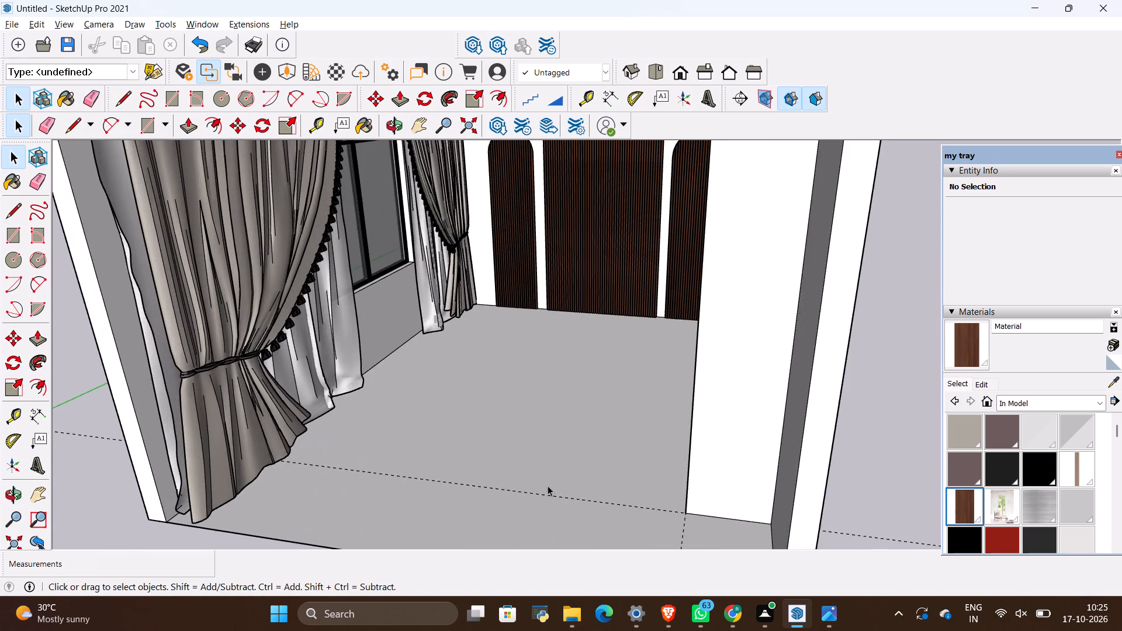
middle_drag(555, 437, 593, 370)
scroll(593, 338, down, 5)
scroll(615, 181, up, 4)
scroll(608, 176, down, 3)
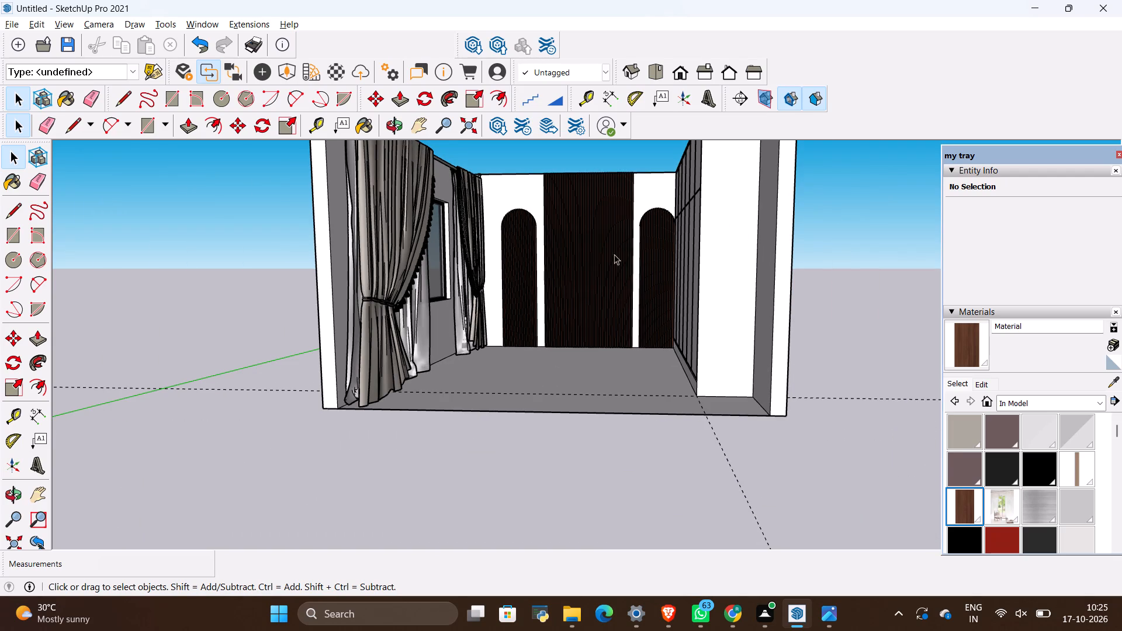
middle_click(628, 376)
scroll(628, 376, up, 1)
scroll(626, 465, up, 1)
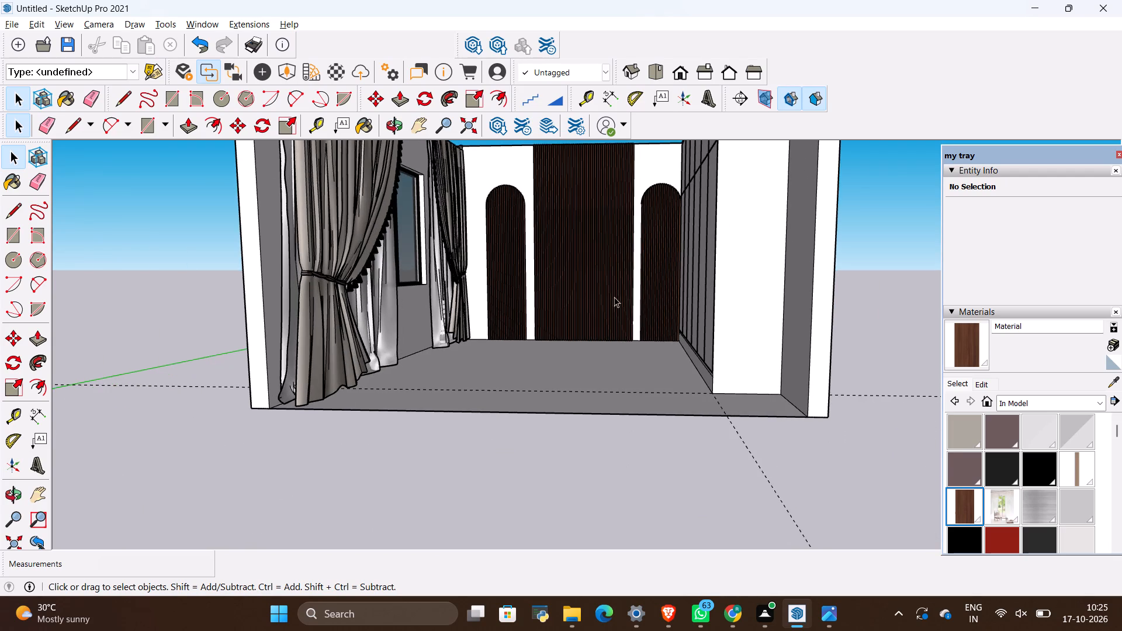
scroll(614, 297, up, 5)
scroll(614, 297, down, 4)
middle_drag(610, 381, 610, 390)
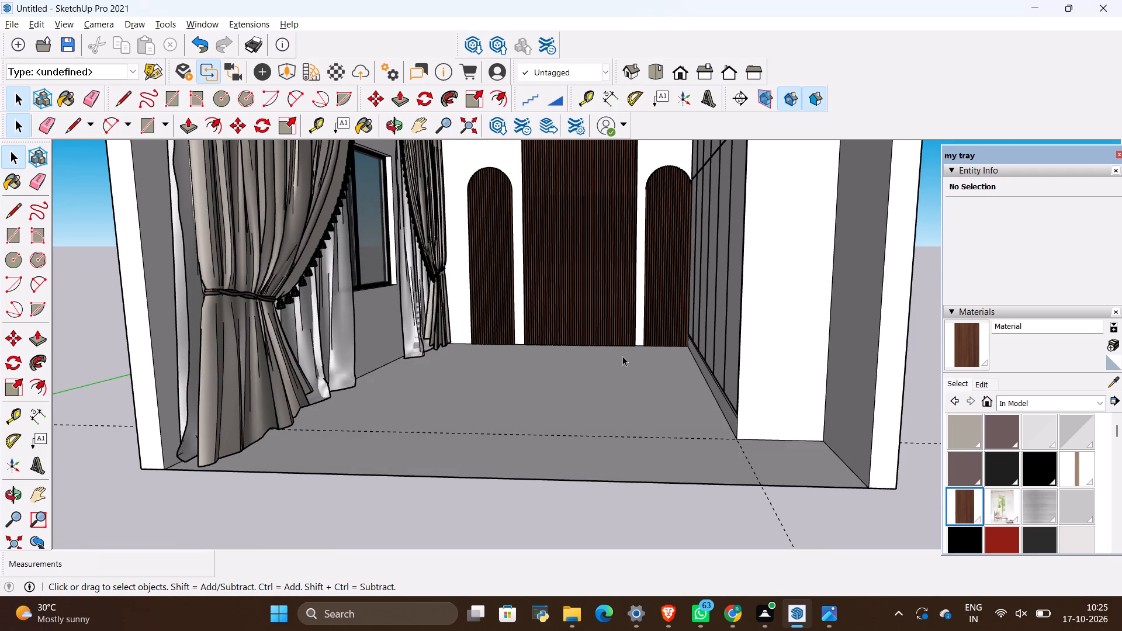
middle_drag(705, 154, 687, 195)
middle_drag(653, 247, 648, 261)
middle_drag(649, 268, 708, 282)
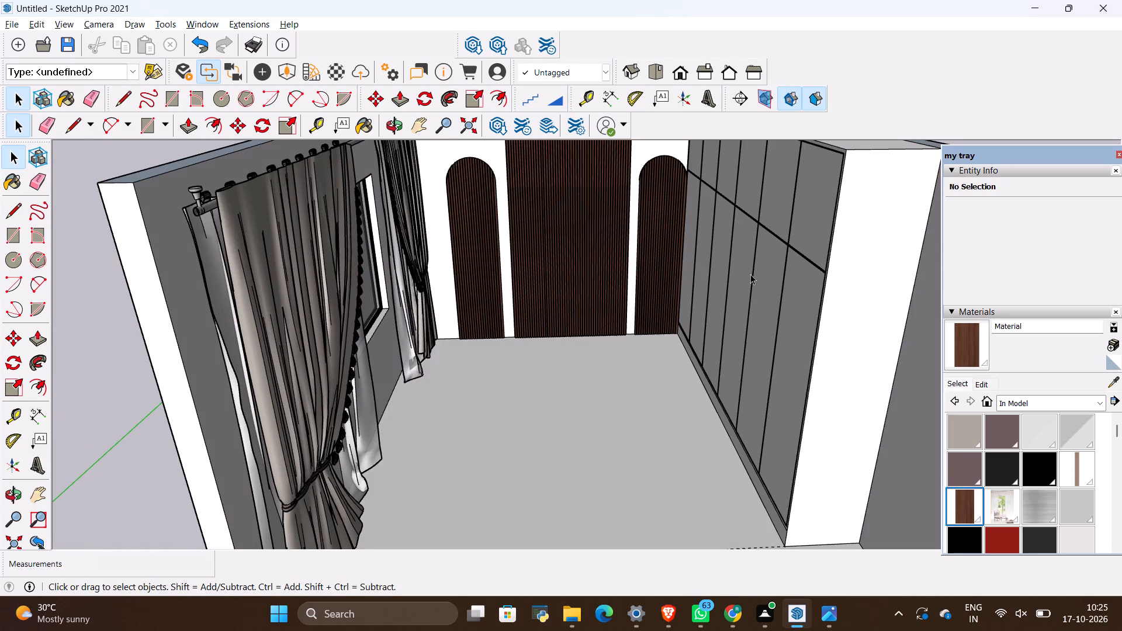
Examine the room layout from above and then from the open end toward the slatted wall.
middle_drag(566, 234, 496, 299)
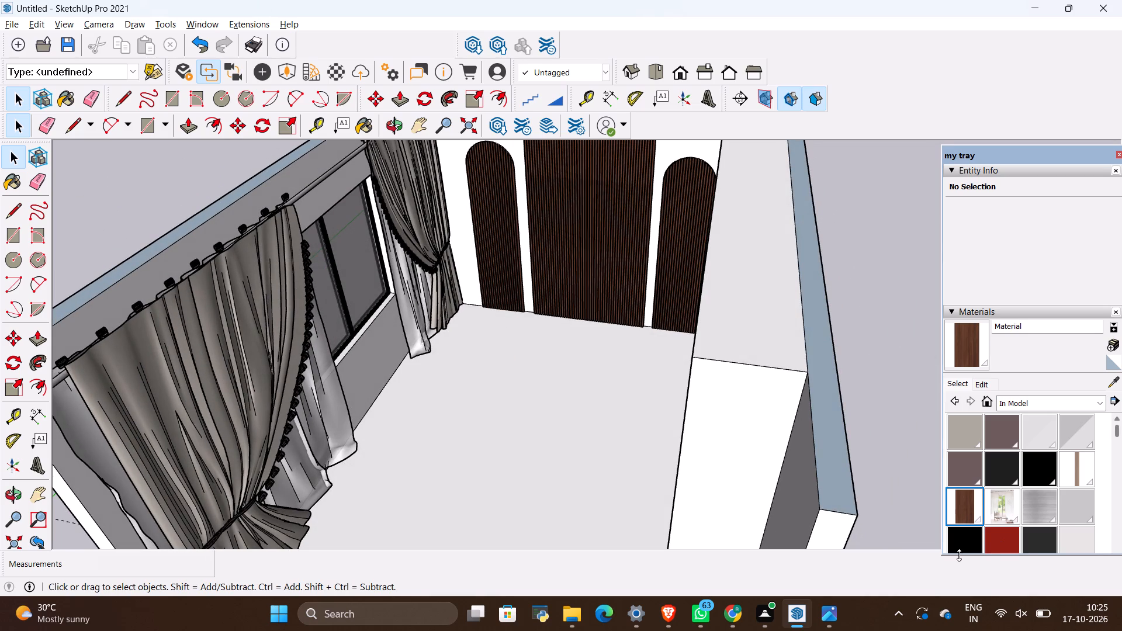
scroll(839, 502, down, 4)
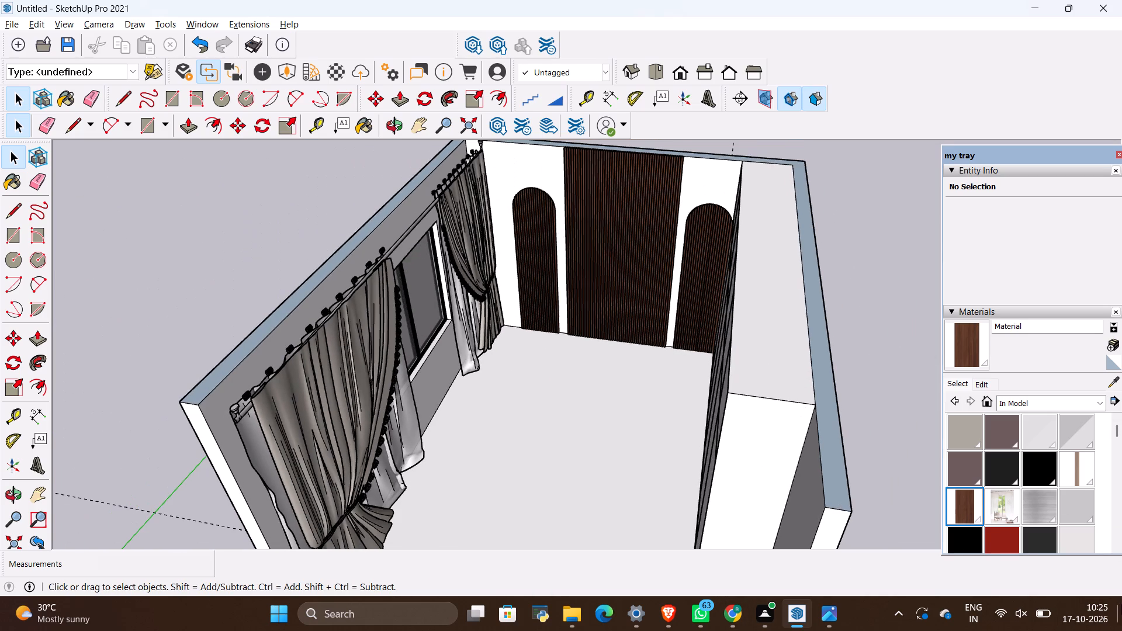
scroll(877, 630, down, 2)
scroll(594, 444, down, 2)
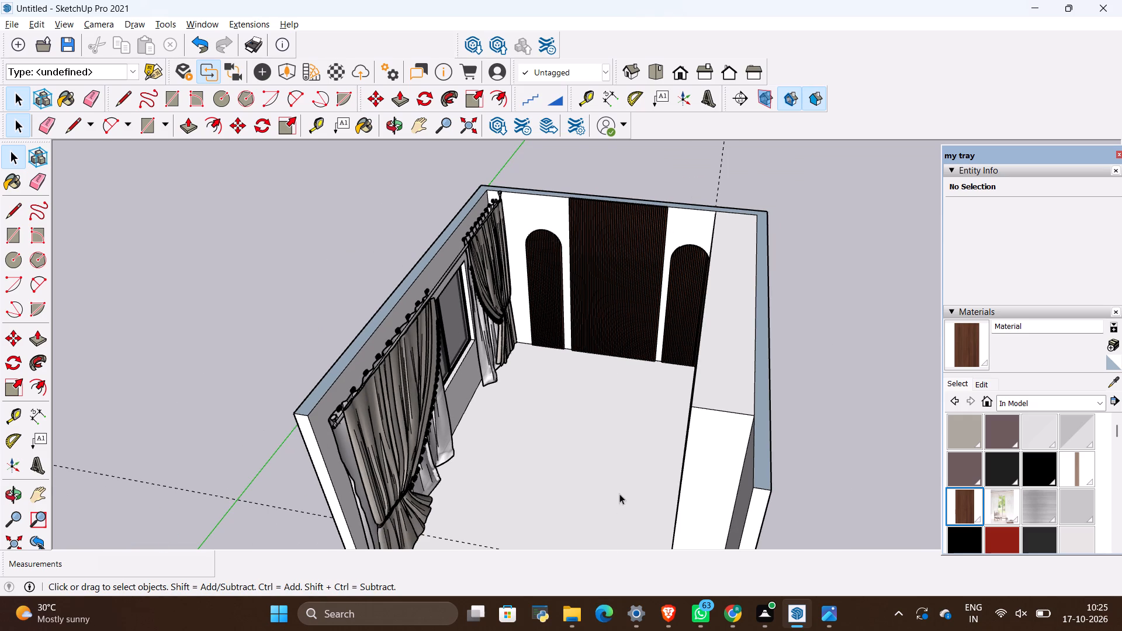
scroll(590, 525, up, 4)
scroll(594, 496, down, 5)
middle_click(601, 512)
middle_drag(764, 378, 685, 401)
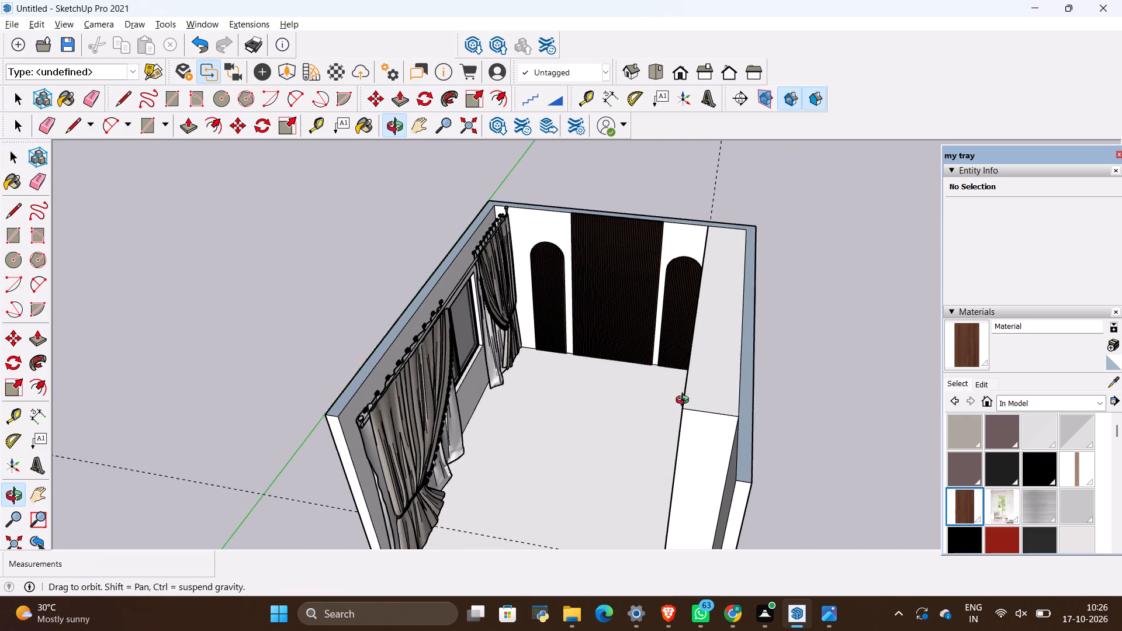
middle_drag(685, 401, 868, 250)
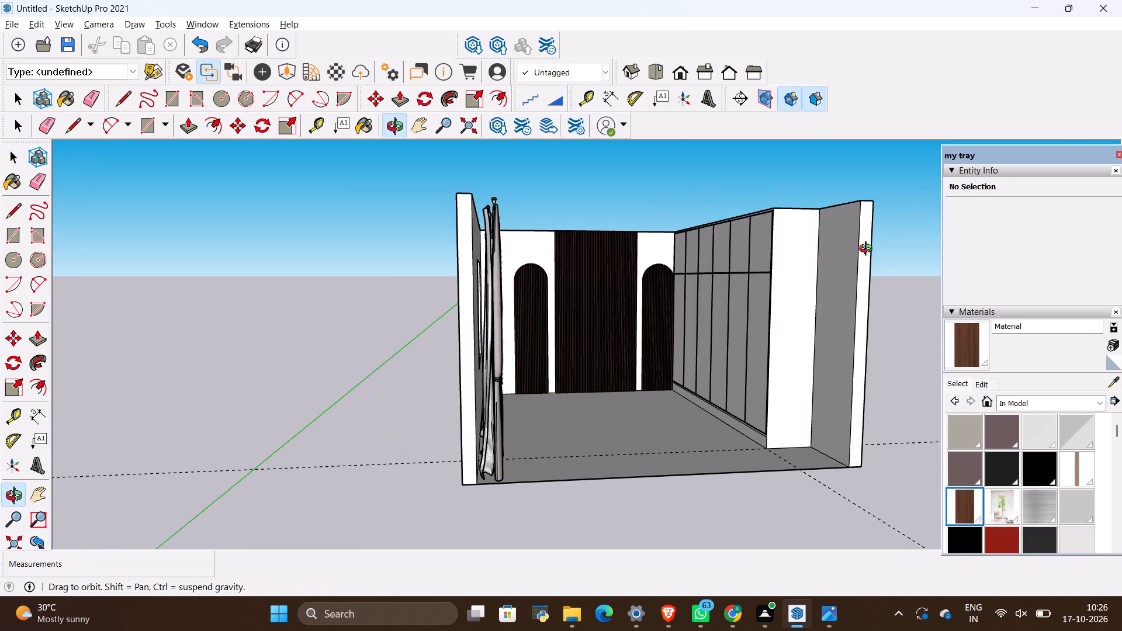
middle_drag(868, 250, 857, 249)
scroll(624, 345, up, 8)
scroll(622, 344, down, 5)
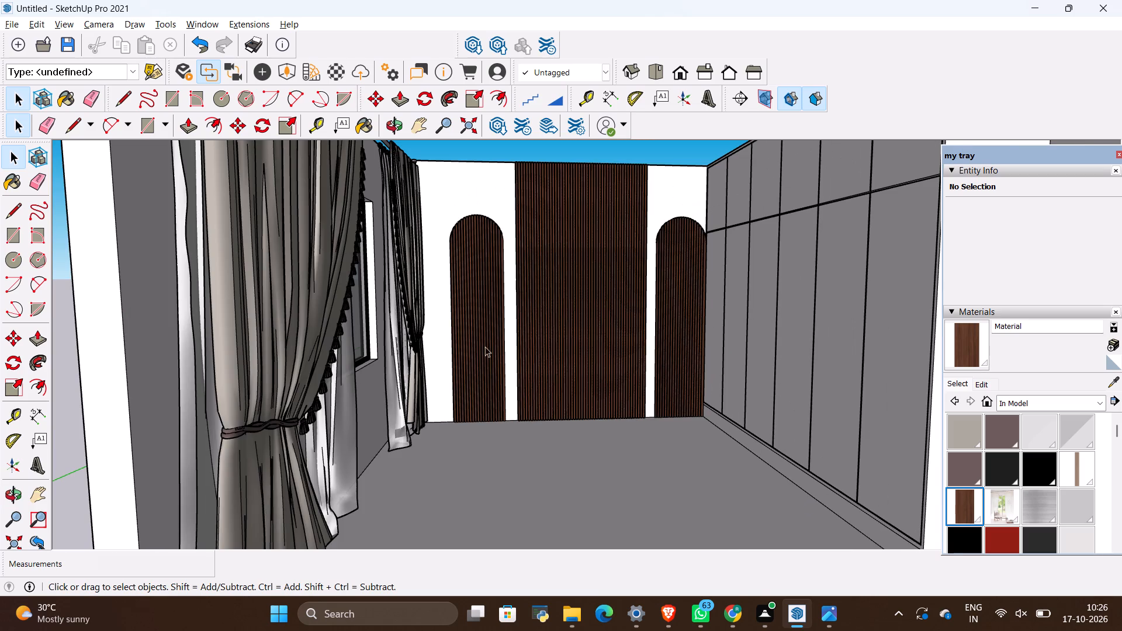
View the slatted wall head-on at about eye level and compare the room with the bedroom reference image.
middle_drag(720, 530, 672, 496)
middle_drag(657, 481, 681, 529)
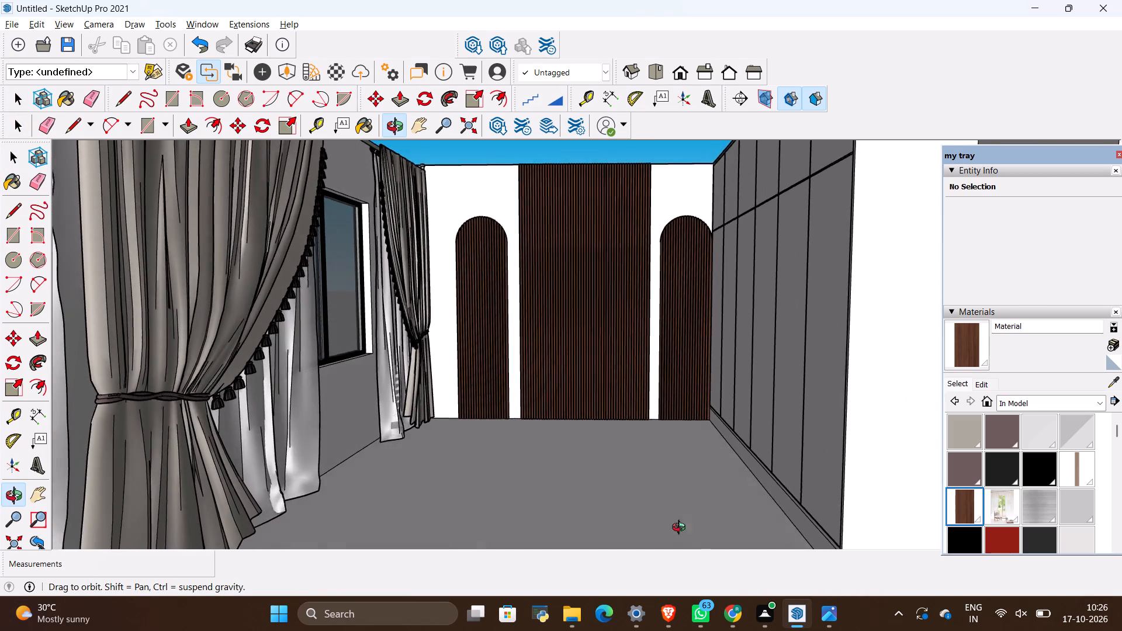
middle_drag(681, 529, 649, 508)
scroll(616, 425, up, 2)
scroll(615, 418, down, 4)
scroll(604, 360, up, 1)
middle_drag(647, 306, 624, 357)
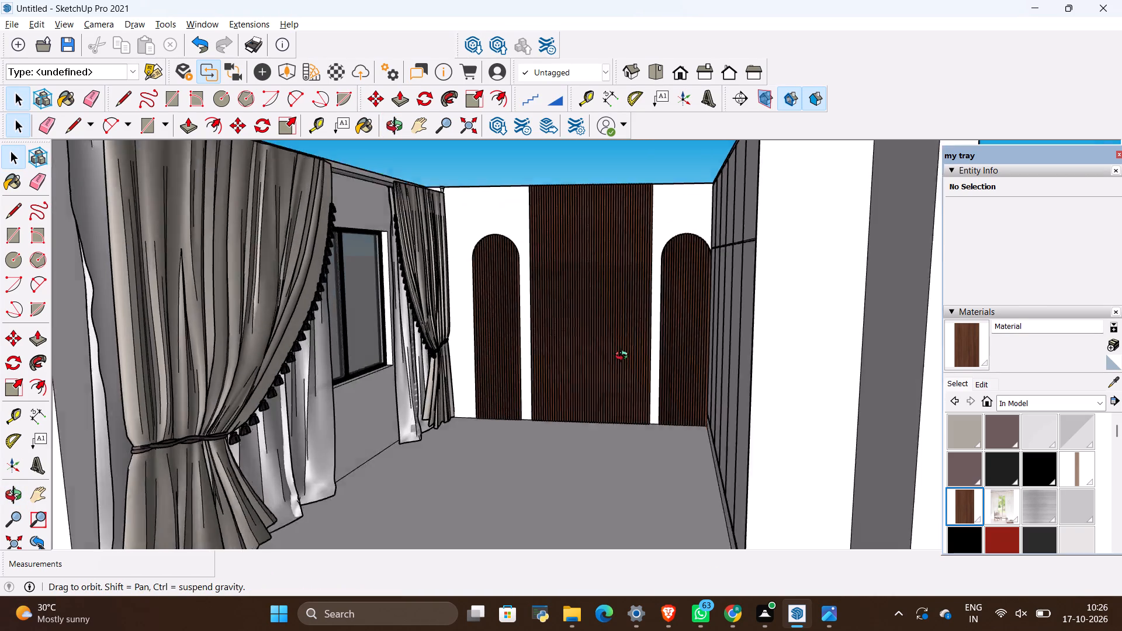
middle_drag(624, 357, 655, 320)
middle_click(655, 320)
middle_click(655, 320)
middle_drag(576, 366, 593, 347)
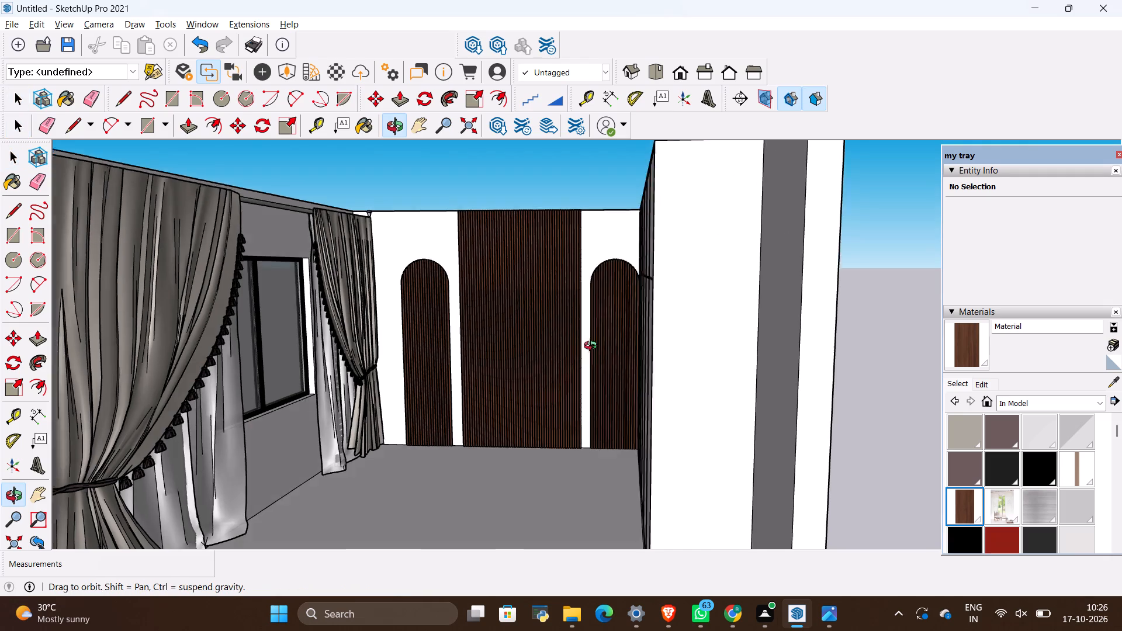
middle_drag(593, 347, 604, 330)
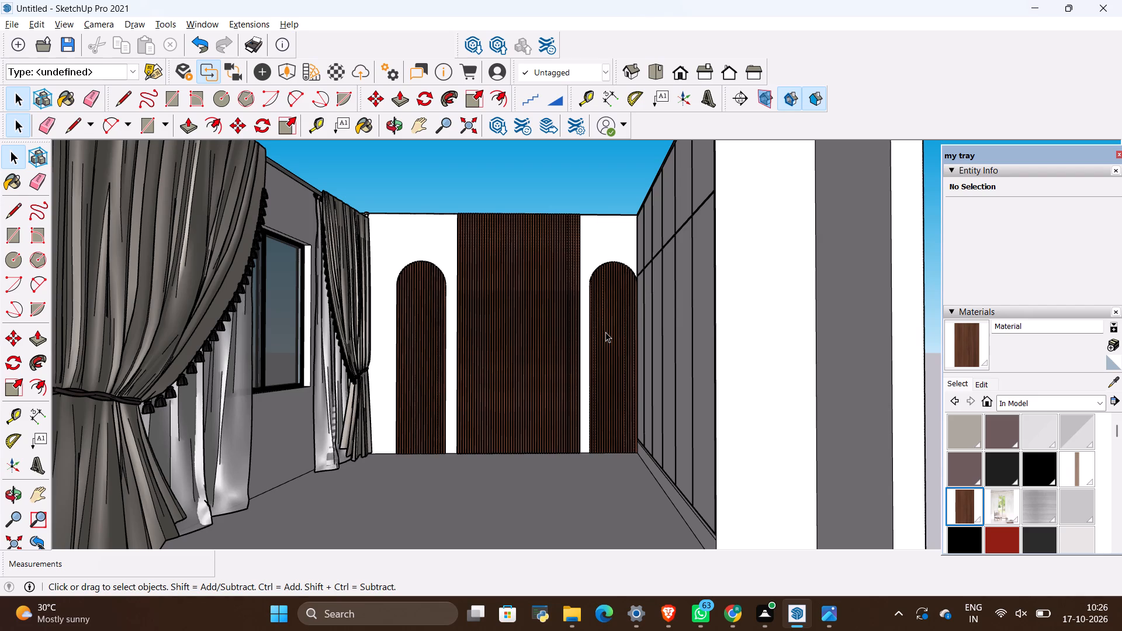
key(alt+Tab)
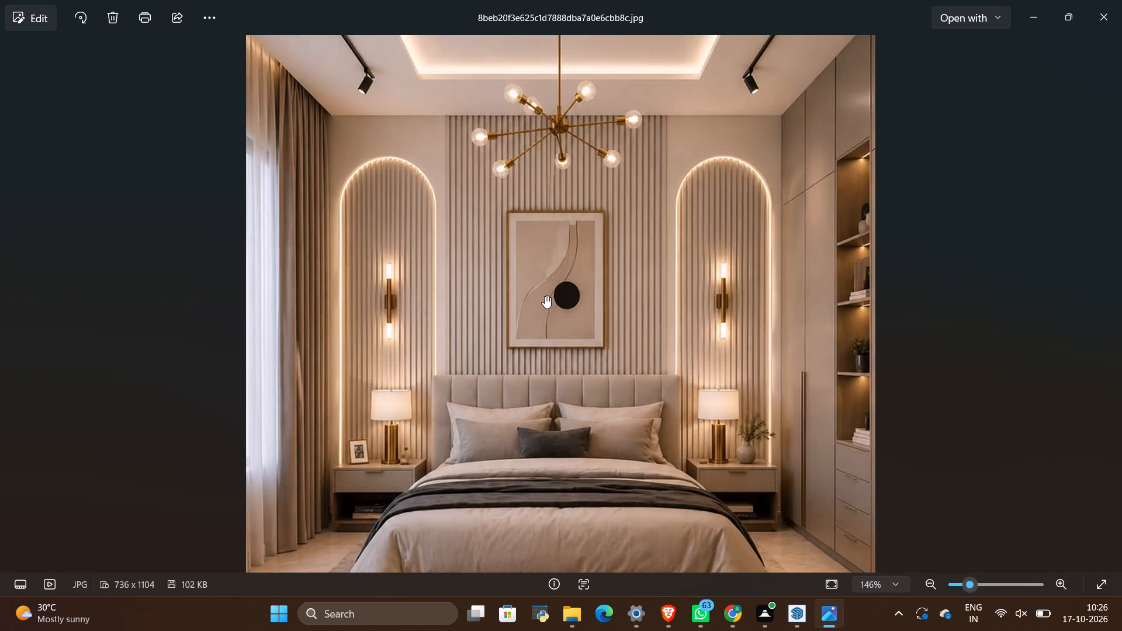
Compare the slatted wall and its arched panels with the bedroom reference image.
key(alt+Tab)
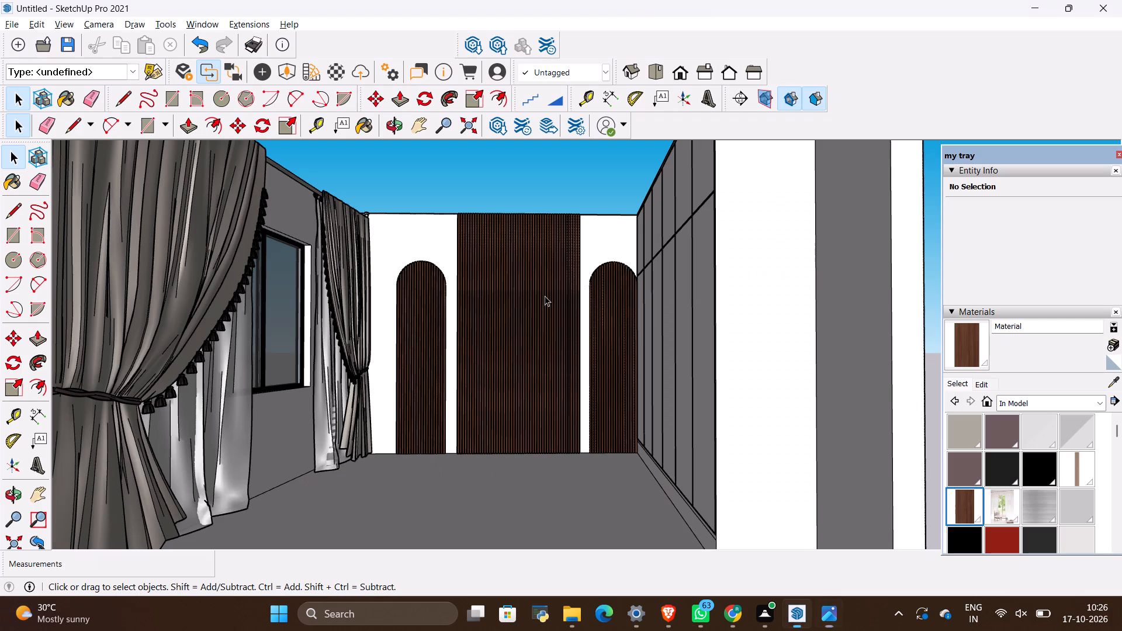
scroll(547, 315, down, 4)
scroll(602, 332, up, 7)
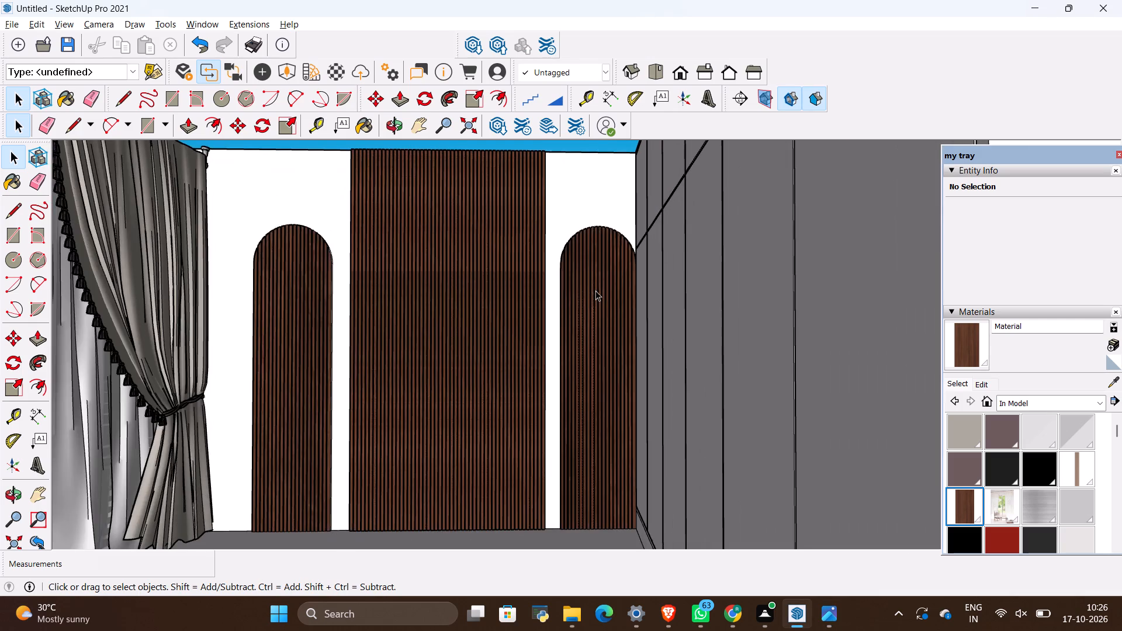
key(alt+Tab)
key(alt+Tab)
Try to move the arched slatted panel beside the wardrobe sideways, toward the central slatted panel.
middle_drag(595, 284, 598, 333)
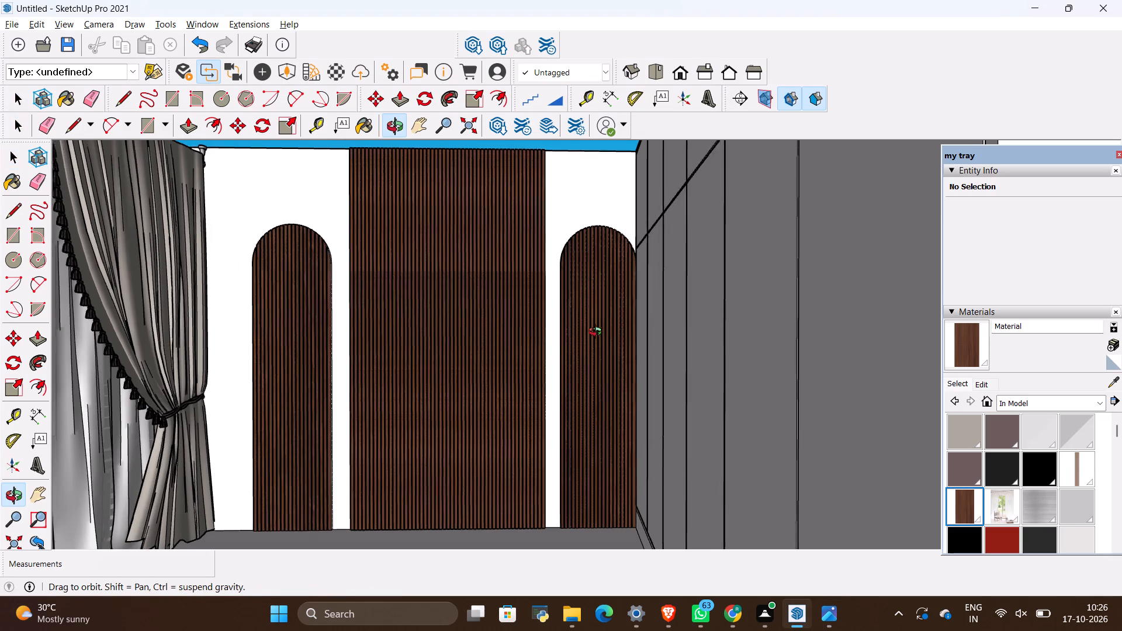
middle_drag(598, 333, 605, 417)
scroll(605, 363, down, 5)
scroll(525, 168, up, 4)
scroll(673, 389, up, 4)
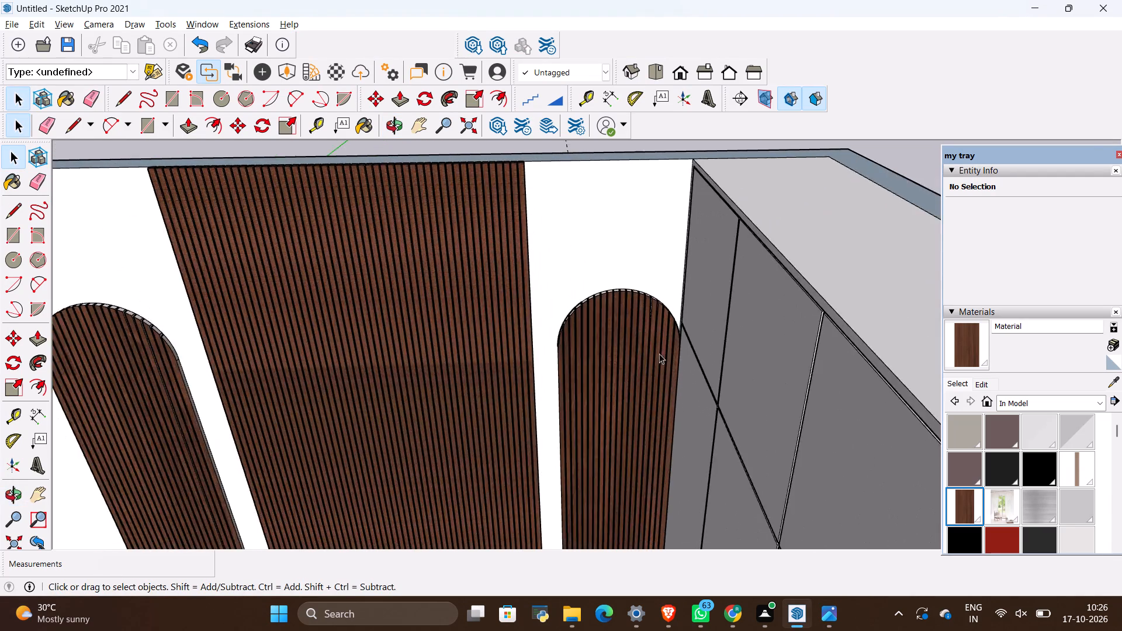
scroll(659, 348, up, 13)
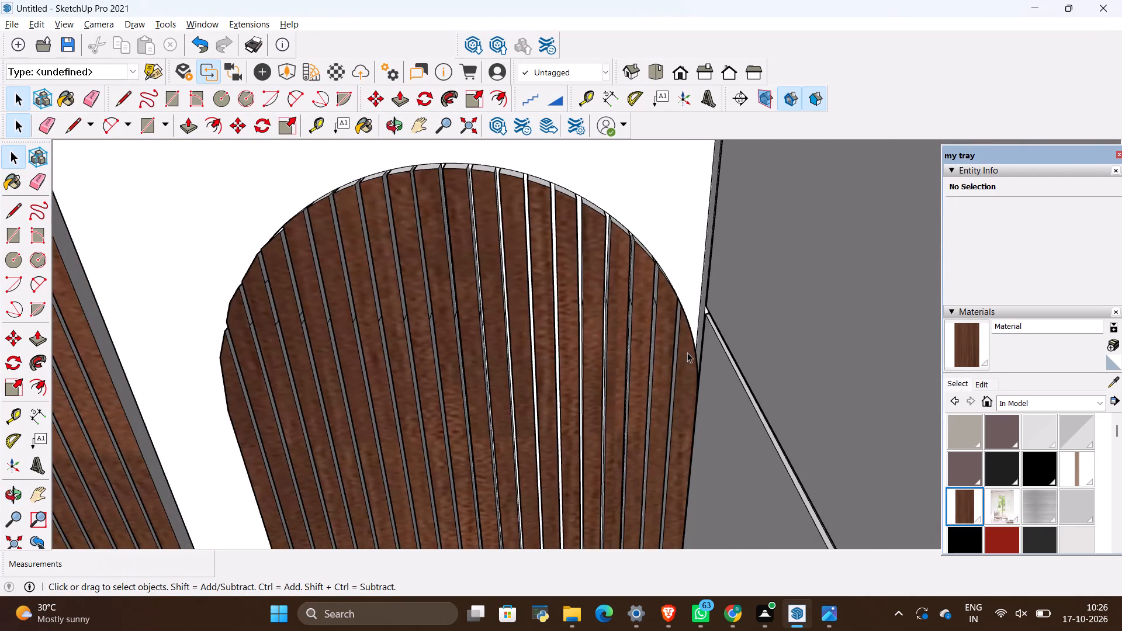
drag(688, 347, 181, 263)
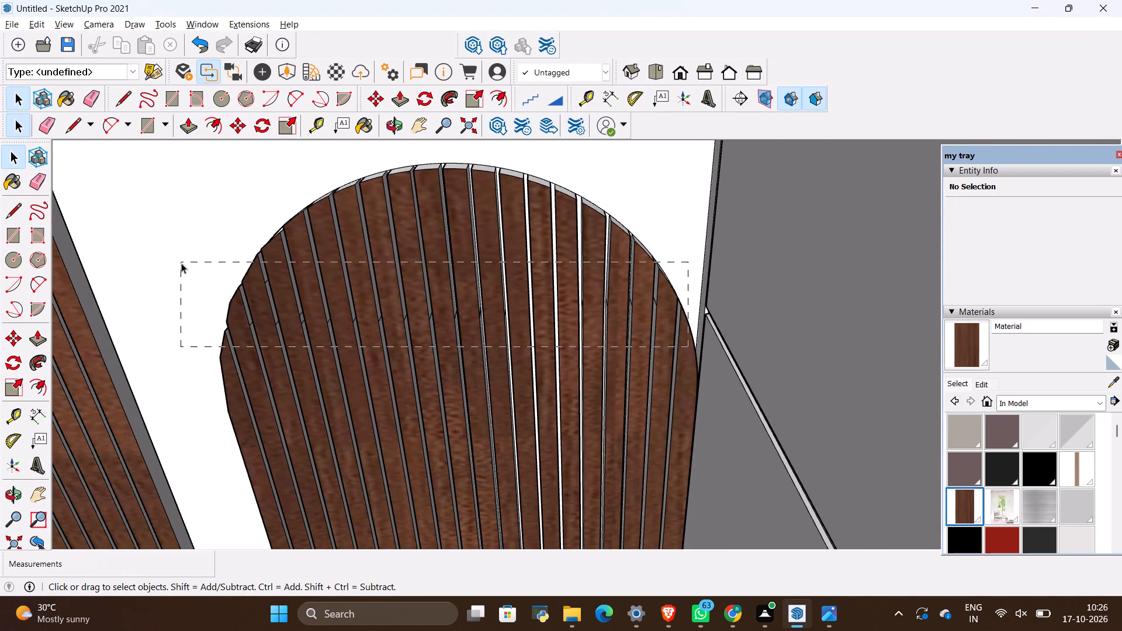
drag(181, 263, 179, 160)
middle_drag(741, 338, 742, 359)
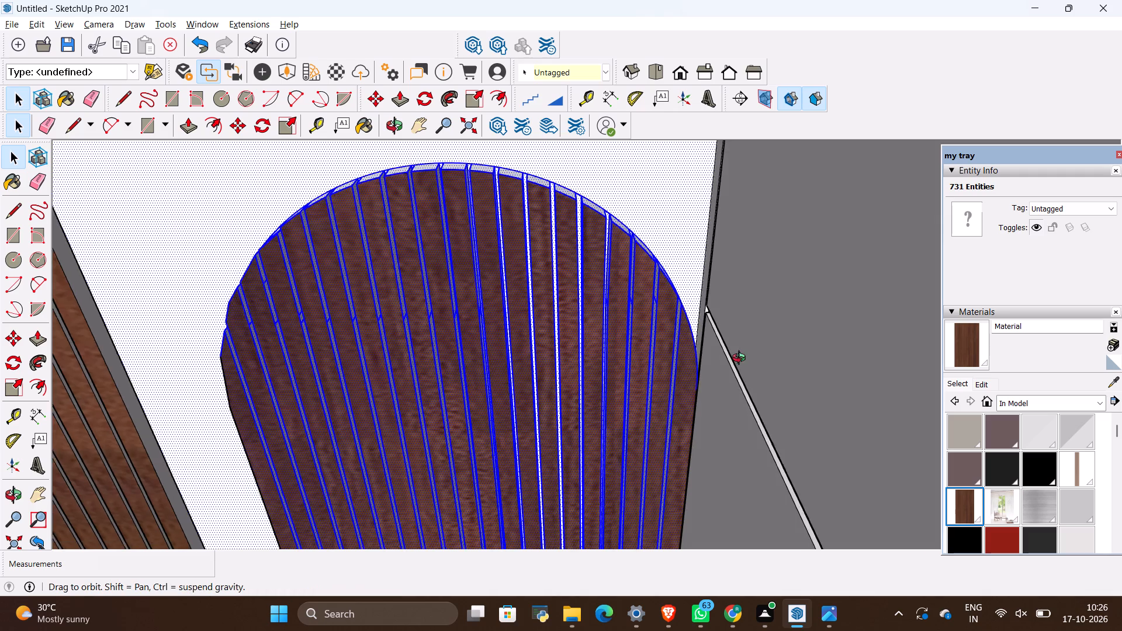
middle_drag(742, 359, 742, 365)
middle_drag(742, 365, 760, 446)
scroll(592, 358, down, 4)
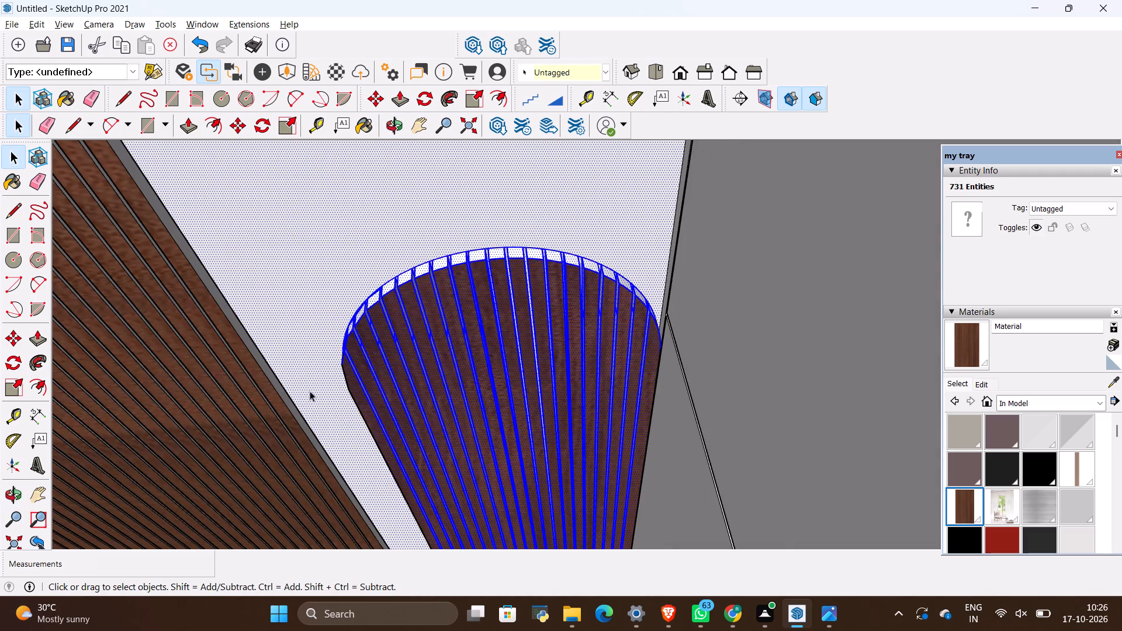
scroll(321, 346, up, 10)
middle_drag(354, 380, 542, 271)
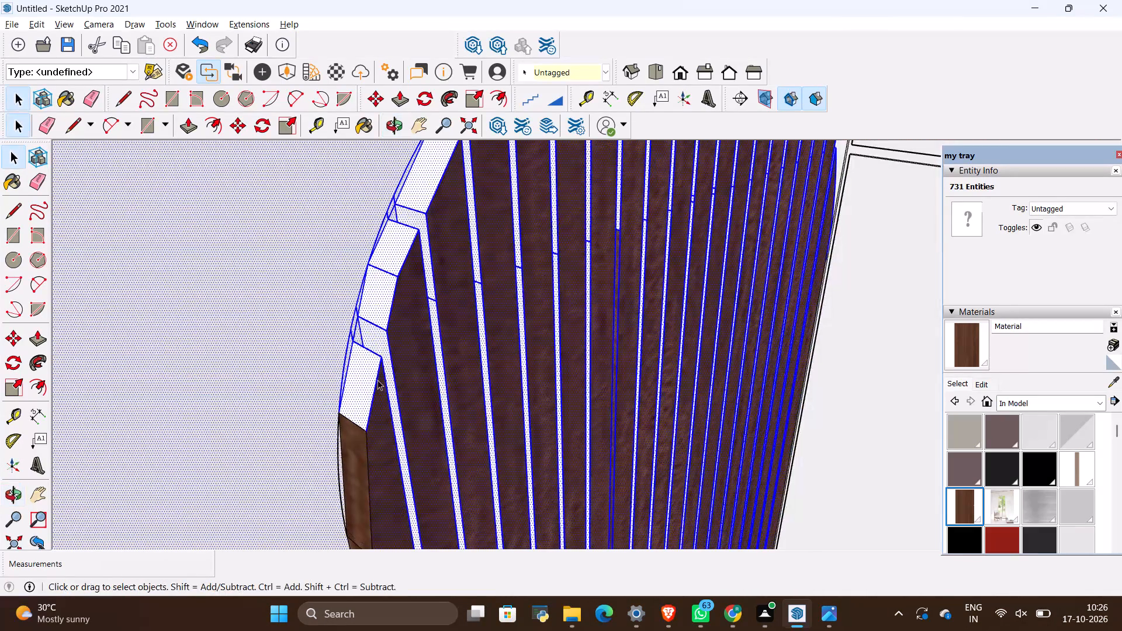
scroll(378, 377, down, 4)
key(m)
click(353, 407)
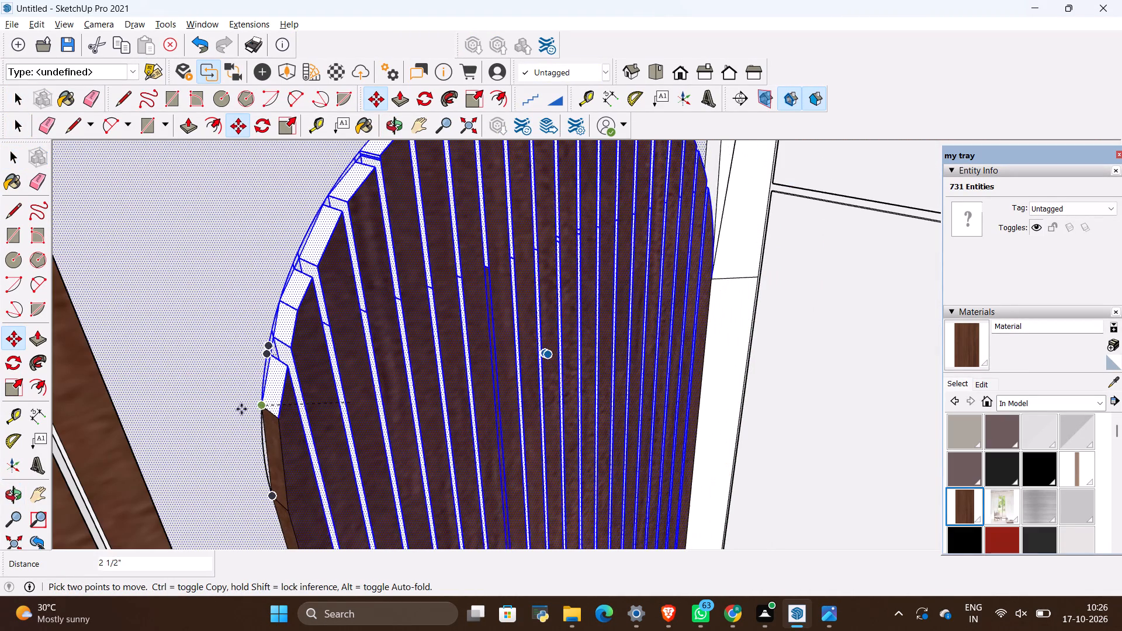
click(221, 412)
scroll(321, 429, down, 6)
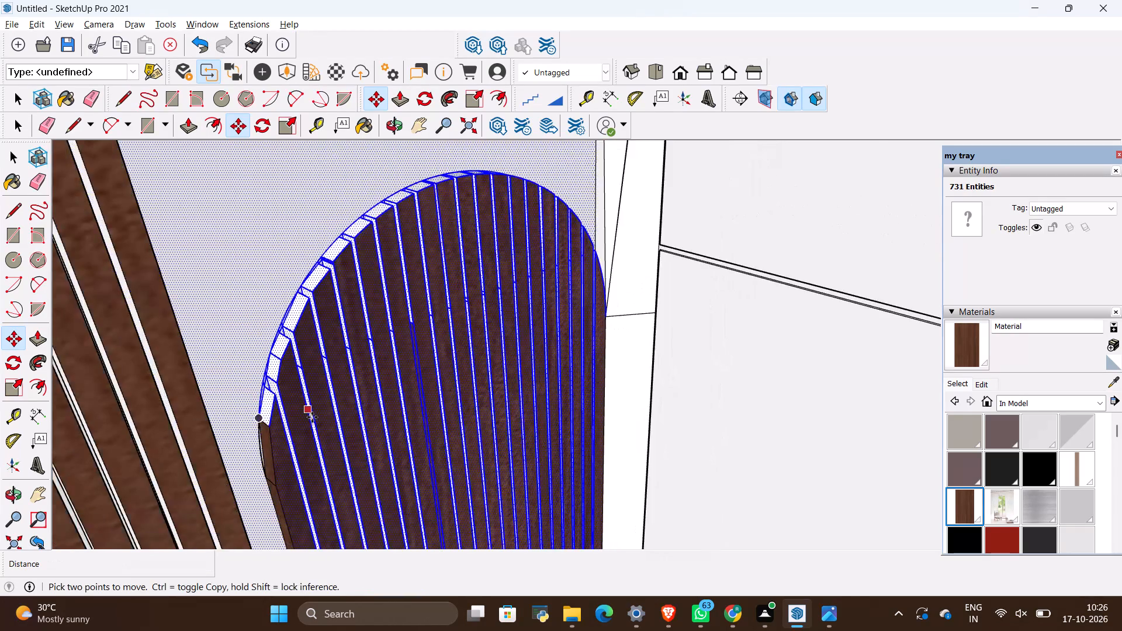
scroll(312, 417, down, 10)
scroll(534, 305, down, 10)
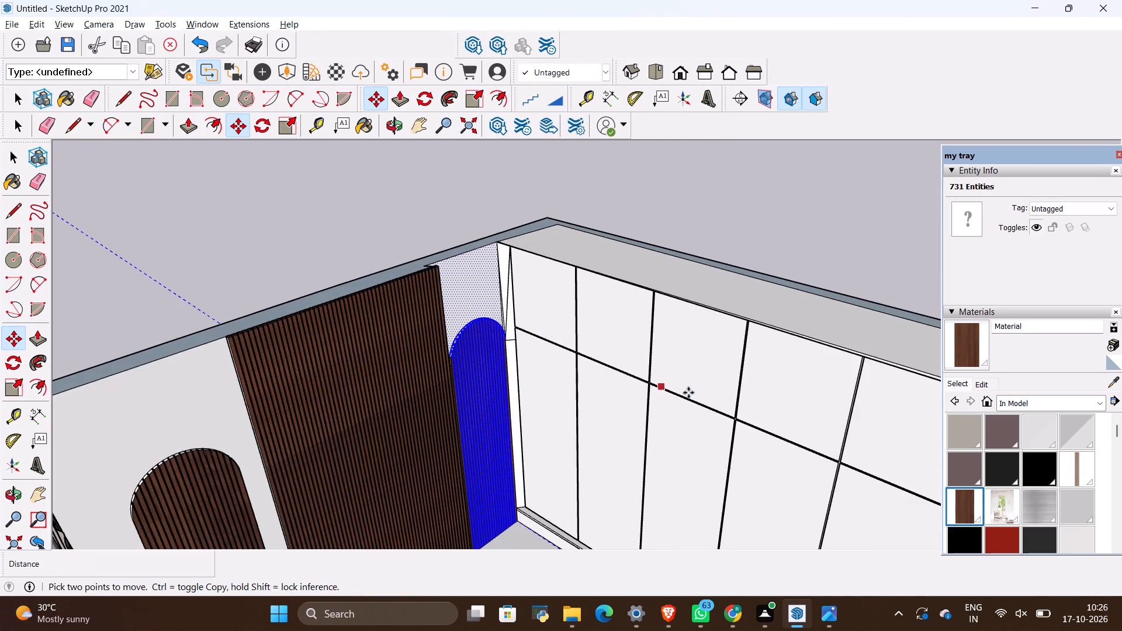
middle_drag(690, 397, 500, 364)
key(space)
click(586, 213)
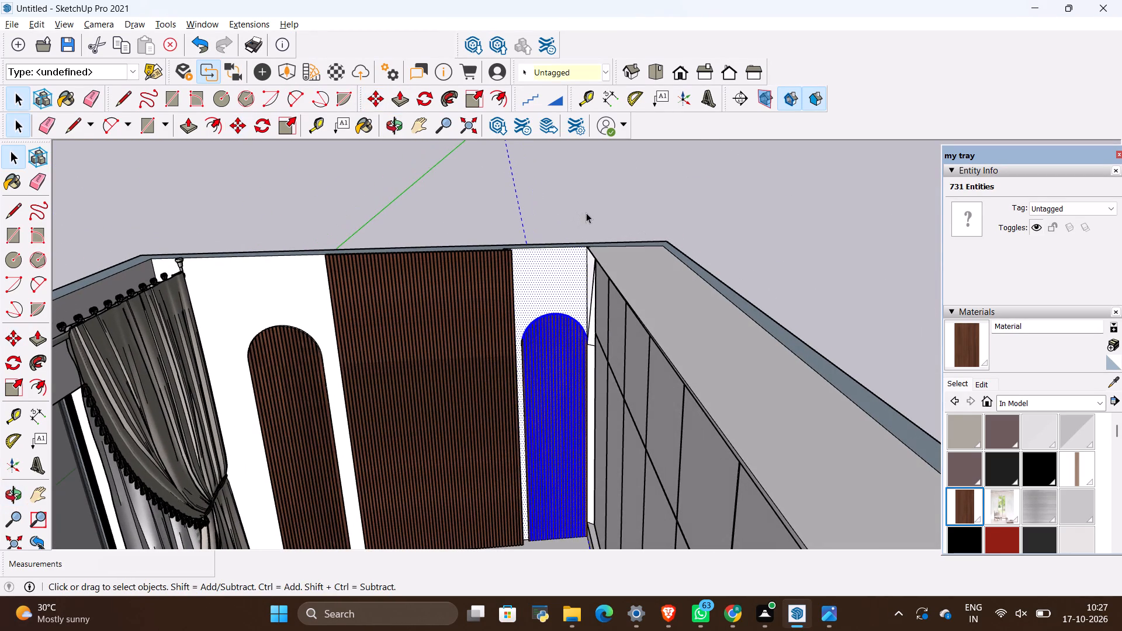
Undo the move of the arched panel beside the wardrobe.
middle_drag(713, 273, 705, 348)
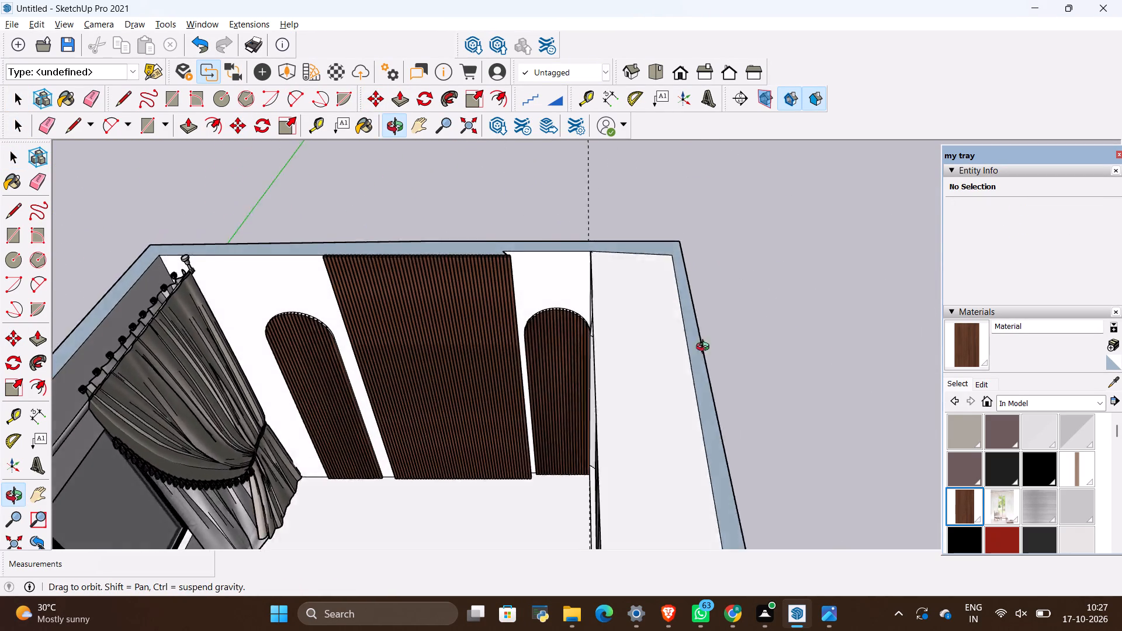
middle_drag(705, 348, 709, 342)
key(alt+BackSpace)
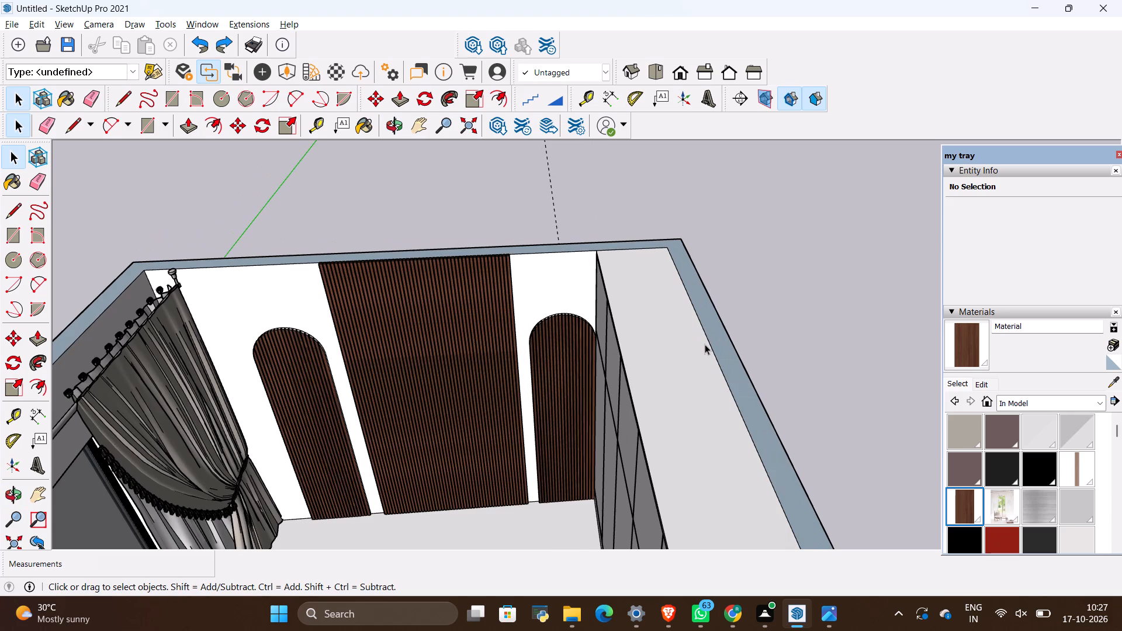
Examine the room from above and through its open end, comparing the layout with the bedroom reference image.
scroll(521, 306, down, 4)
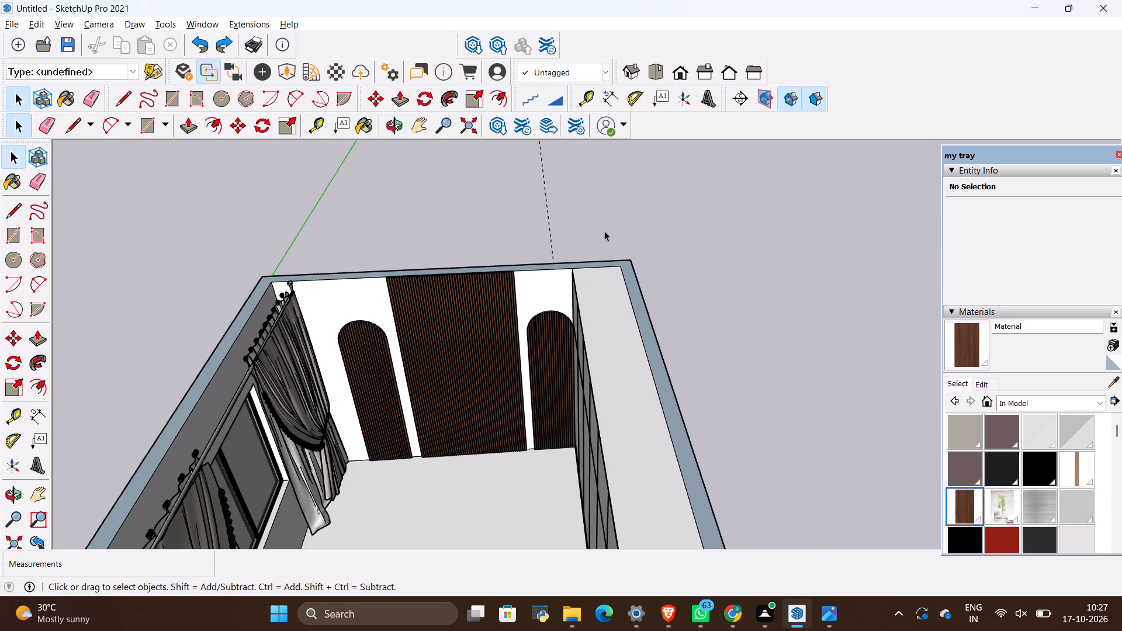
scroll(646, 252, down, 4)
key(space)
click(681, 276)
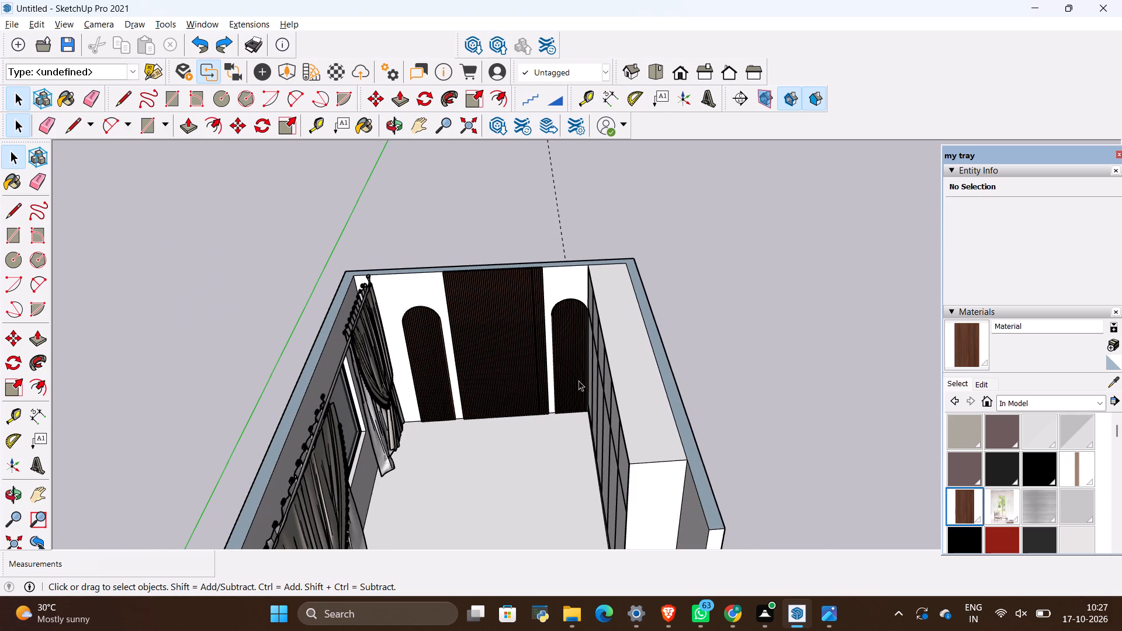
scroll(619, 318, down, 5)
middle_drag(508, 502, 537, 355)
scroll(643, 487, up, 4)
scroll(577, 334, up, 4)
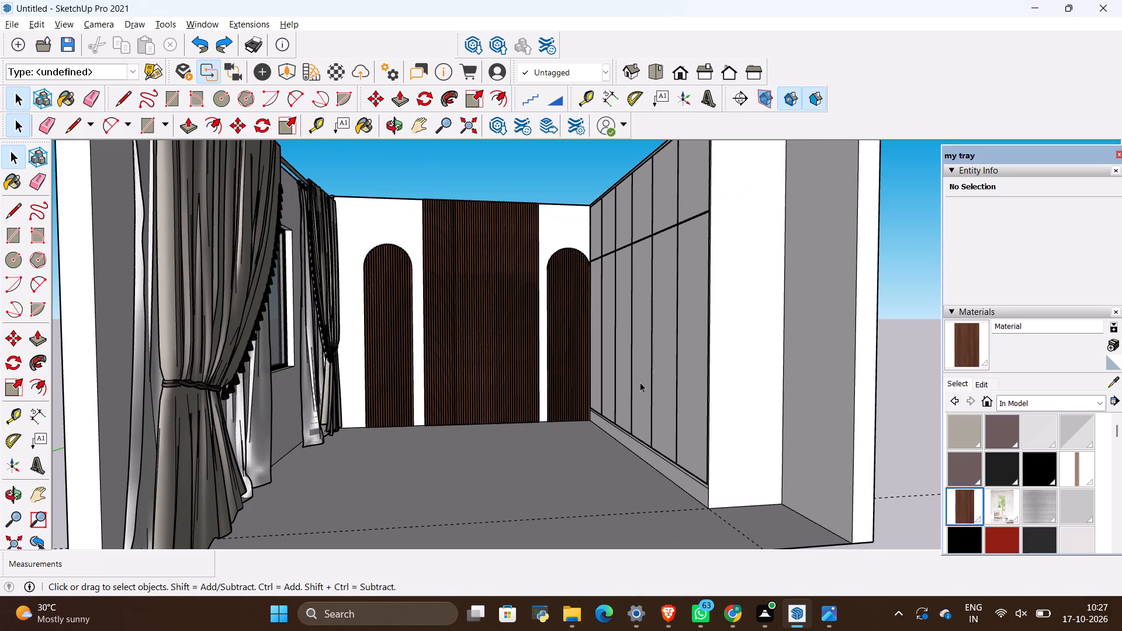
key(alt+Tab)
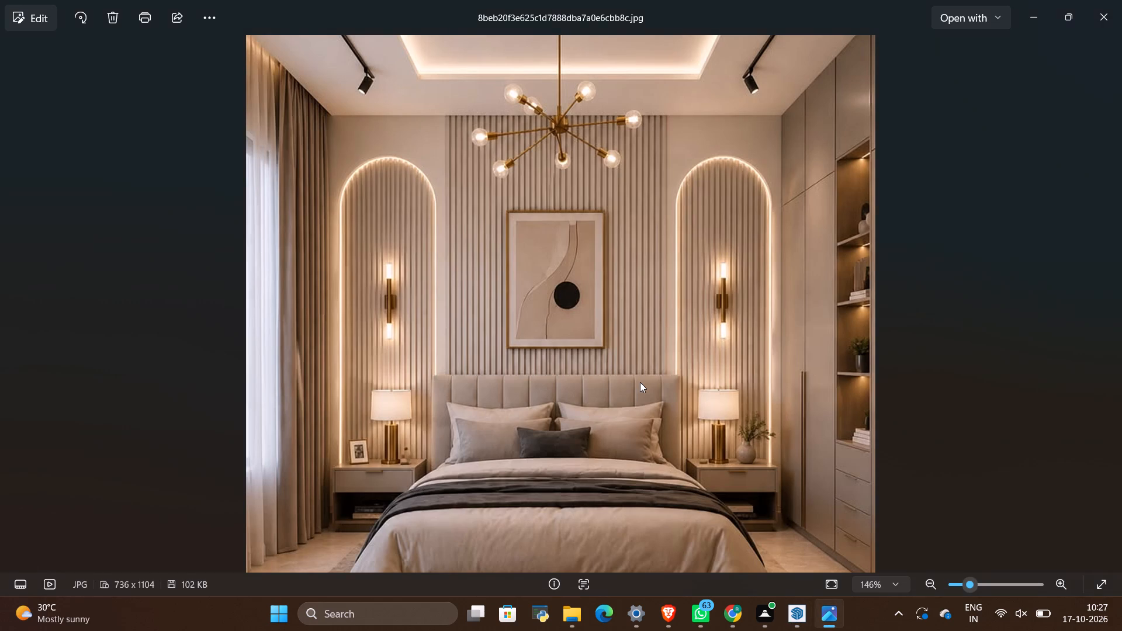
key(alt+Tab)
key(alt+Tab)
key(alt+Tab)
Draw a 17' 6" by 12' ceiling rectangle from the wardrobe's top corner at the slatted wall to the window wall's open end.
scroll(621, 393, down, 3)
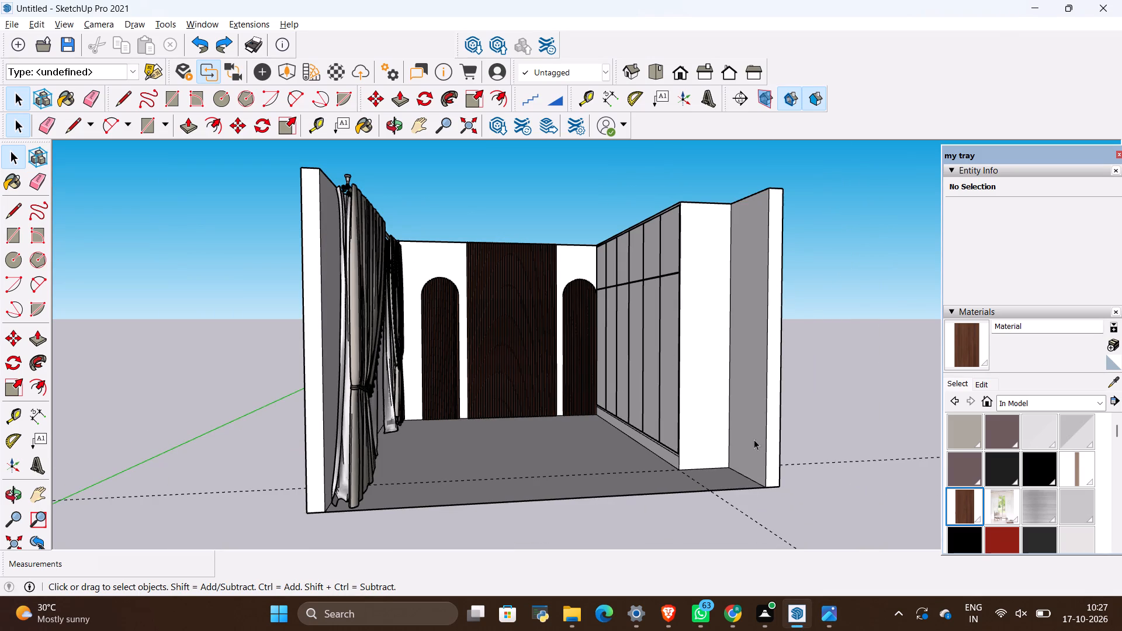
middle_drag(760, 296, 707, 456)
scroll(774, 245, down, 5)
scroll(639, 338, up, 3)
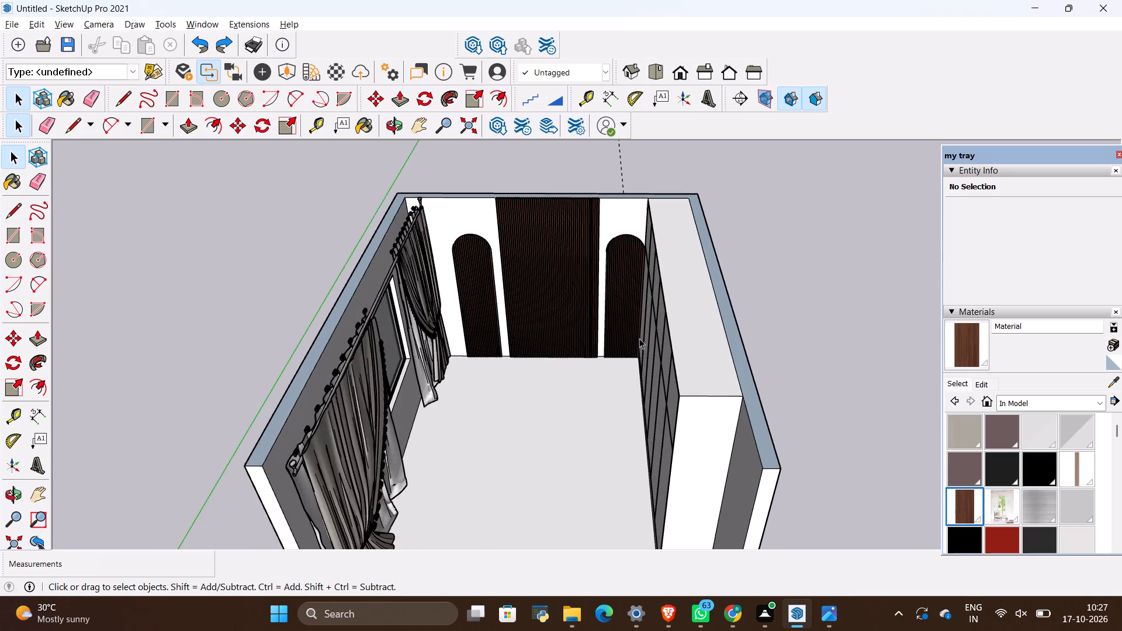
key(alt+Tab)
key(alt+Tab)
key(r)
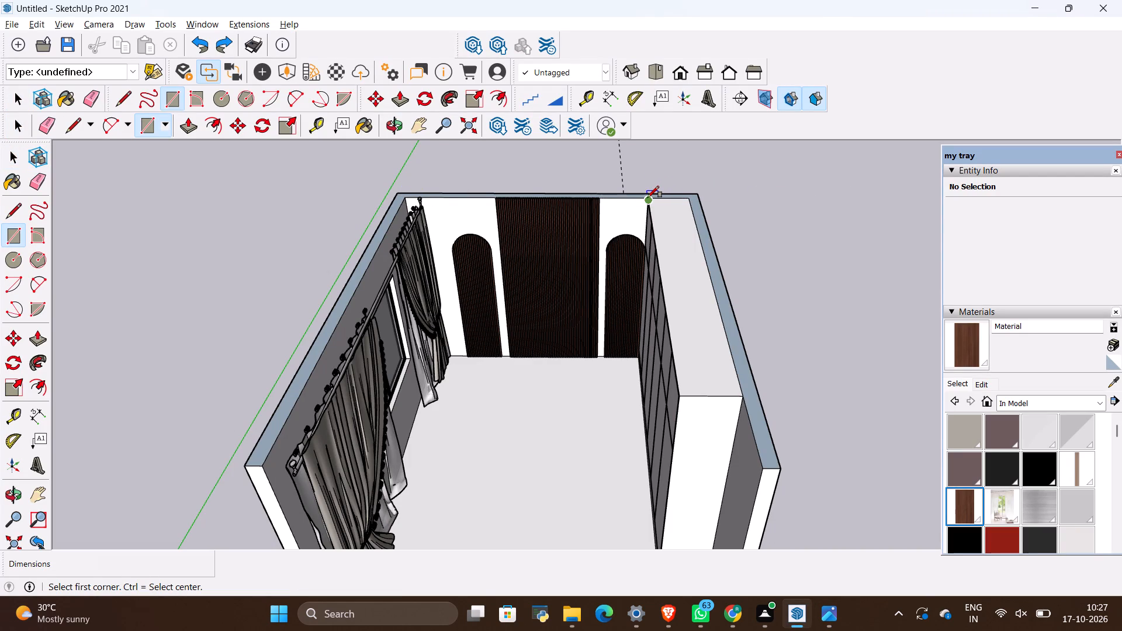
scroll(647, 197, up, 14)
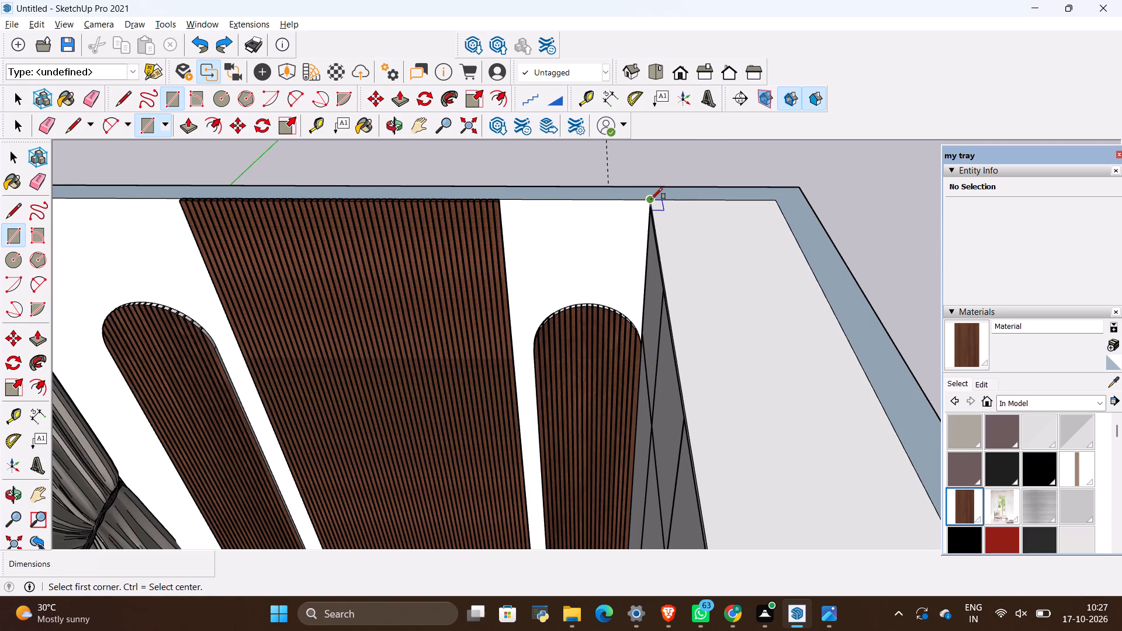
click(651, 199)
scroll(733, 214, down, 8)
scroll(772, 157, down, 5)
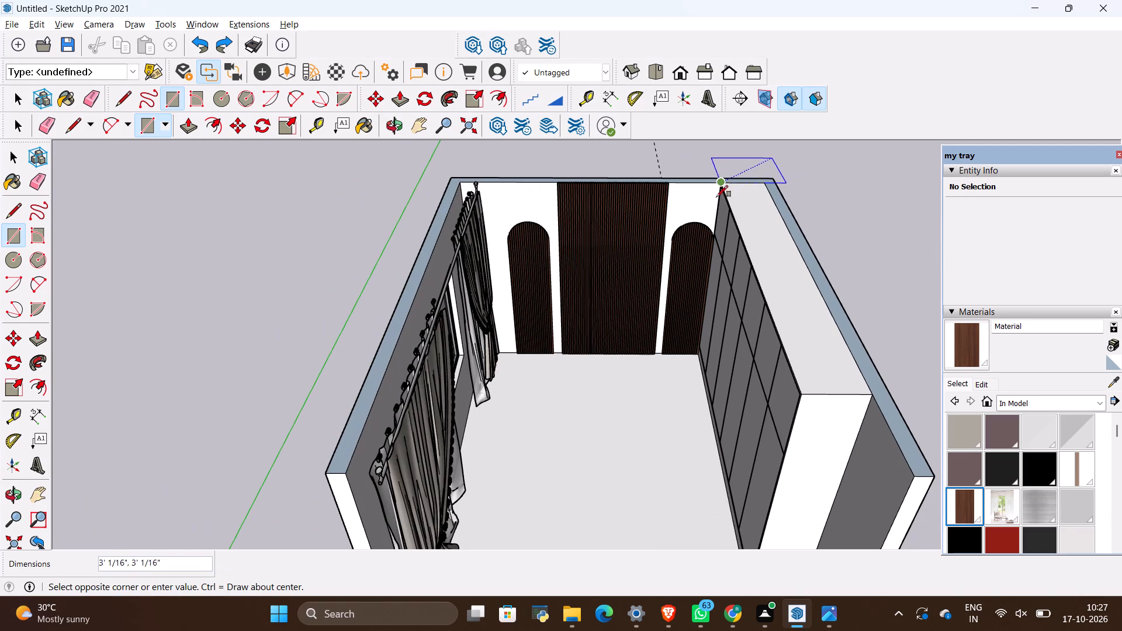
click(351, 474)
key(space)
click(300, 394)
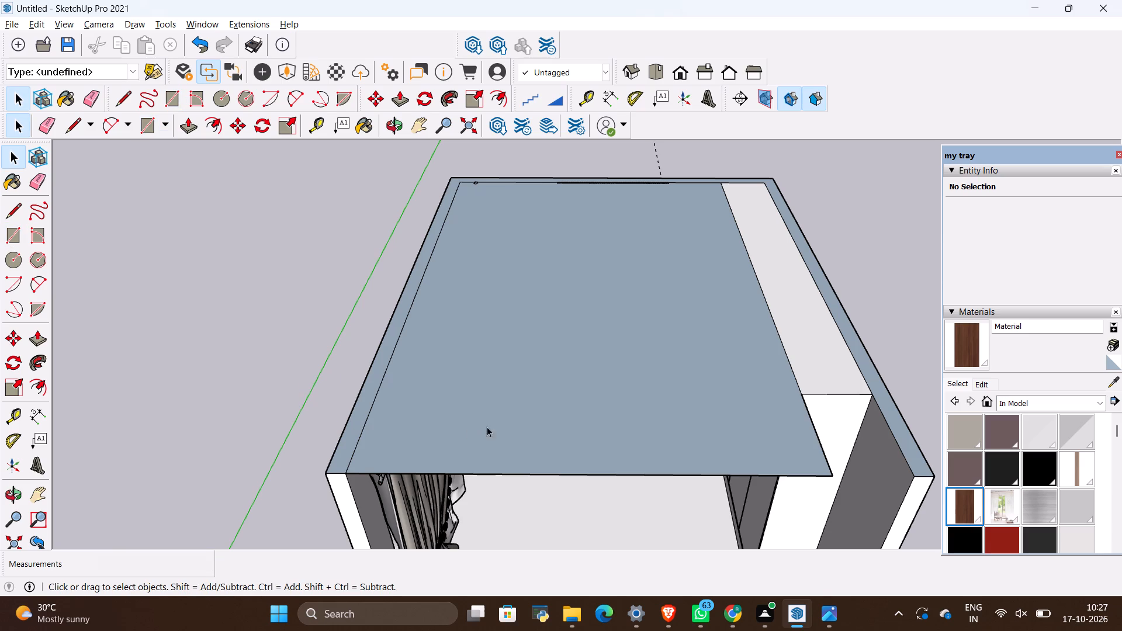
Group the ceiling rectangle's face together with its bounding edges.
scroll(566, 443, down, 5)
scroll(604, 373, down, 5)
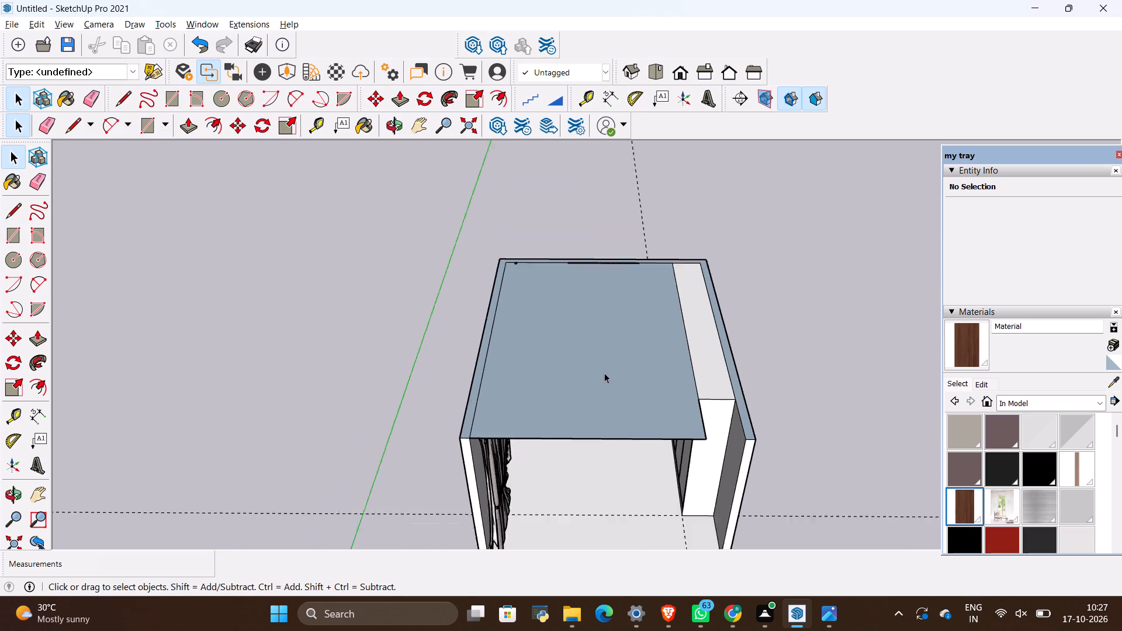
middle_drag(612, 481, 622, 207)
scroll(619, 174, up, 4)
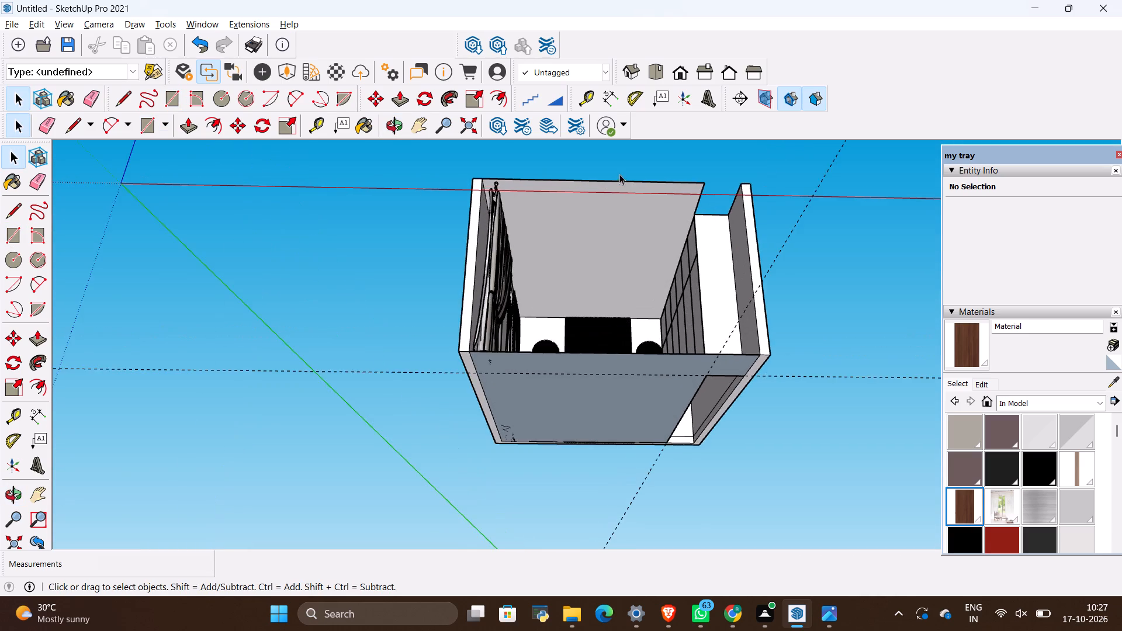
scroll(628, 175, up, 6)
middle_drag(634, 245, 653, 409)
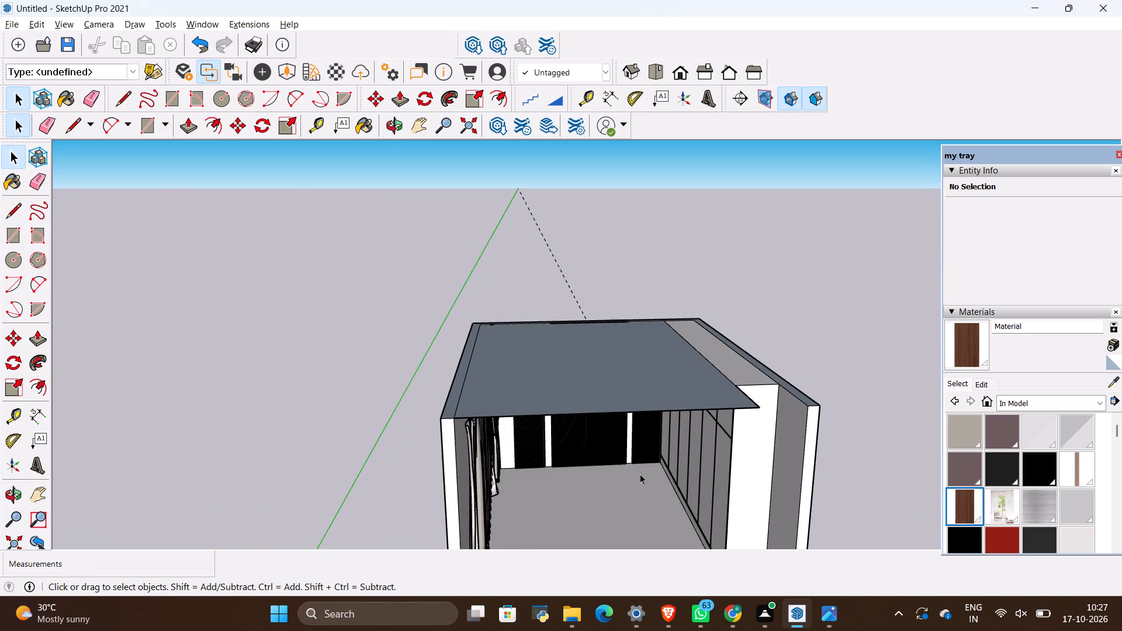
scroll(635, 303, down, 5)
middle_drag(691, 315, 651, 403)
key(space)
double_click(628, 417)
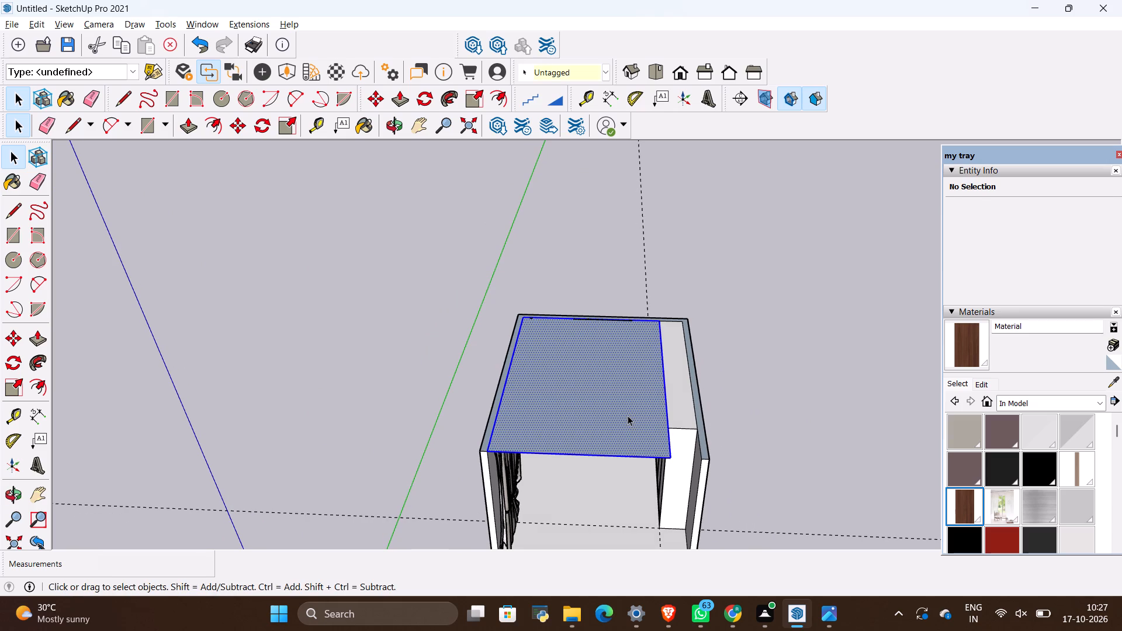
right_click(628, 414)
click(683, 327)
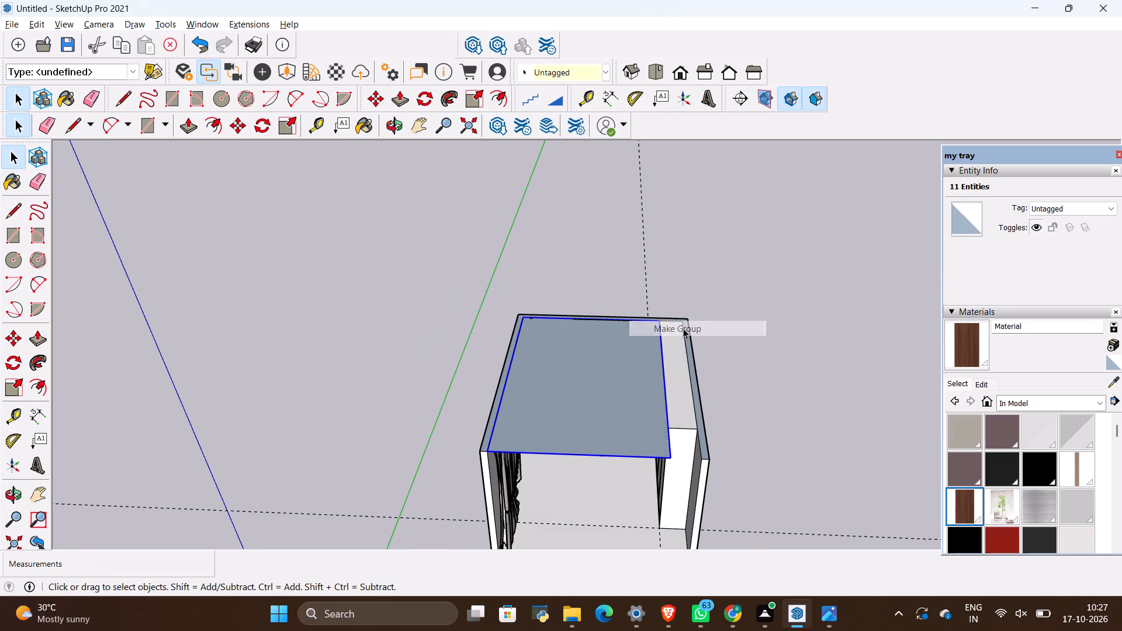
Move the ceiling group straight up along the vertical axis, more than 11 feet above the wall tops.
key(m)
click(491, 456)
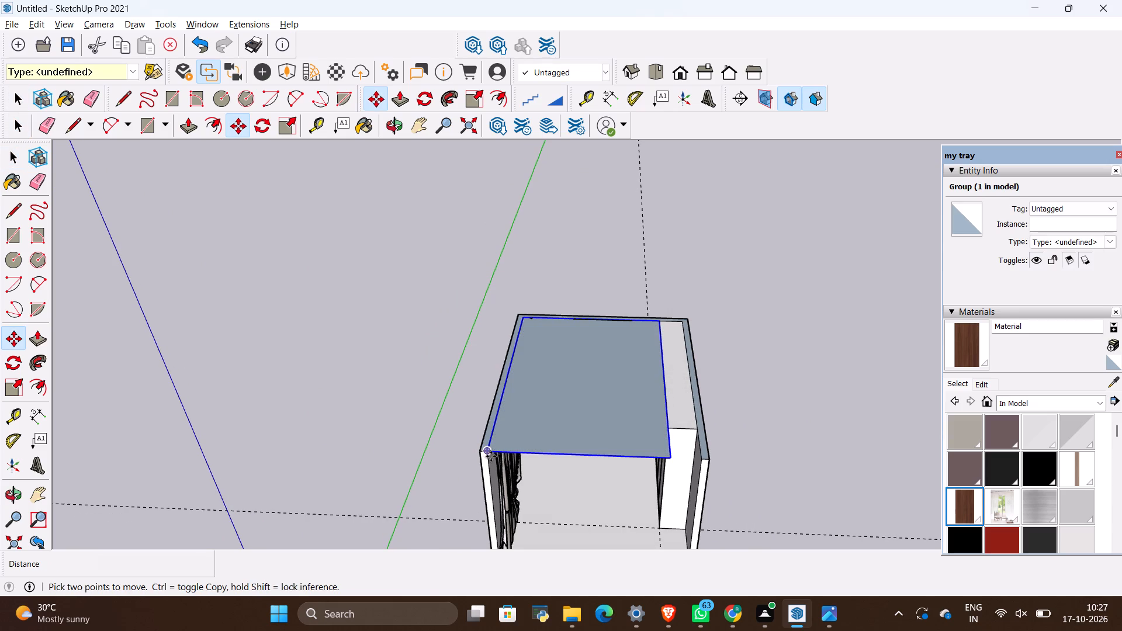
key(Up)
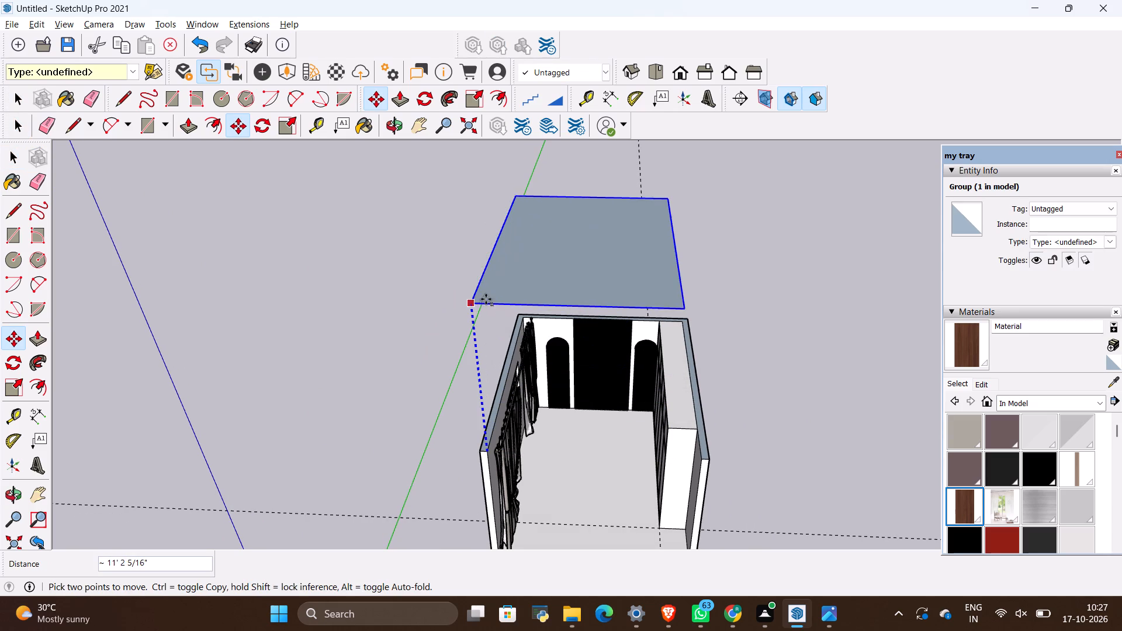
click(487, 294)
key(space)
click(435, 301)
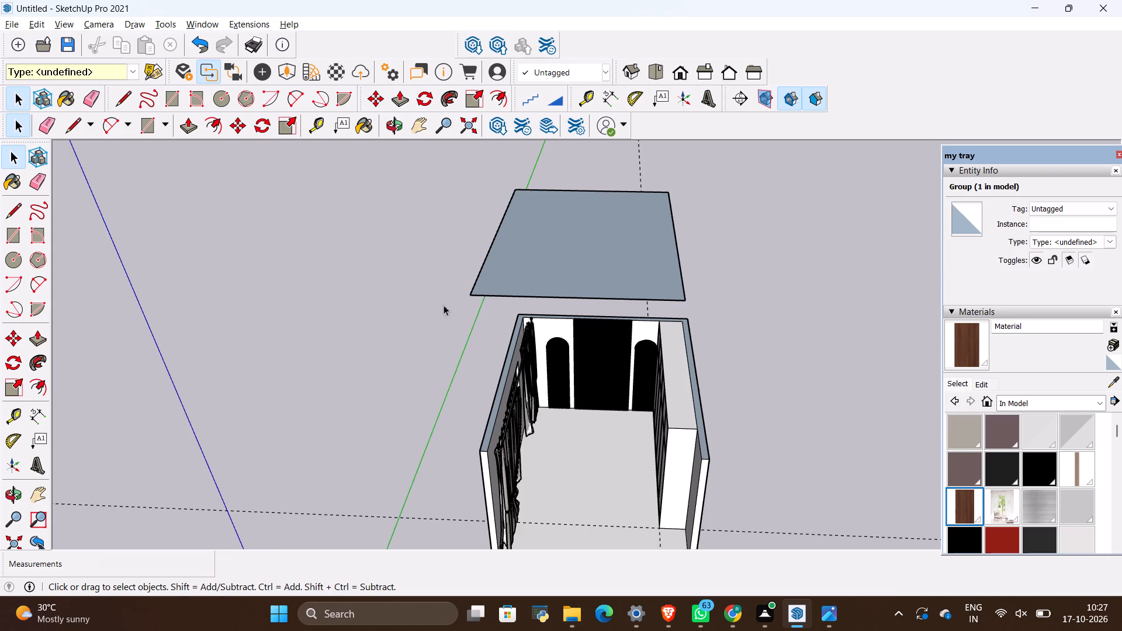
Open the raised ceiling group for editing, with its underside in view for offsetting the face.
scroll(453, 308, down, 5)
middle_drag(458, 414, 552, 242)
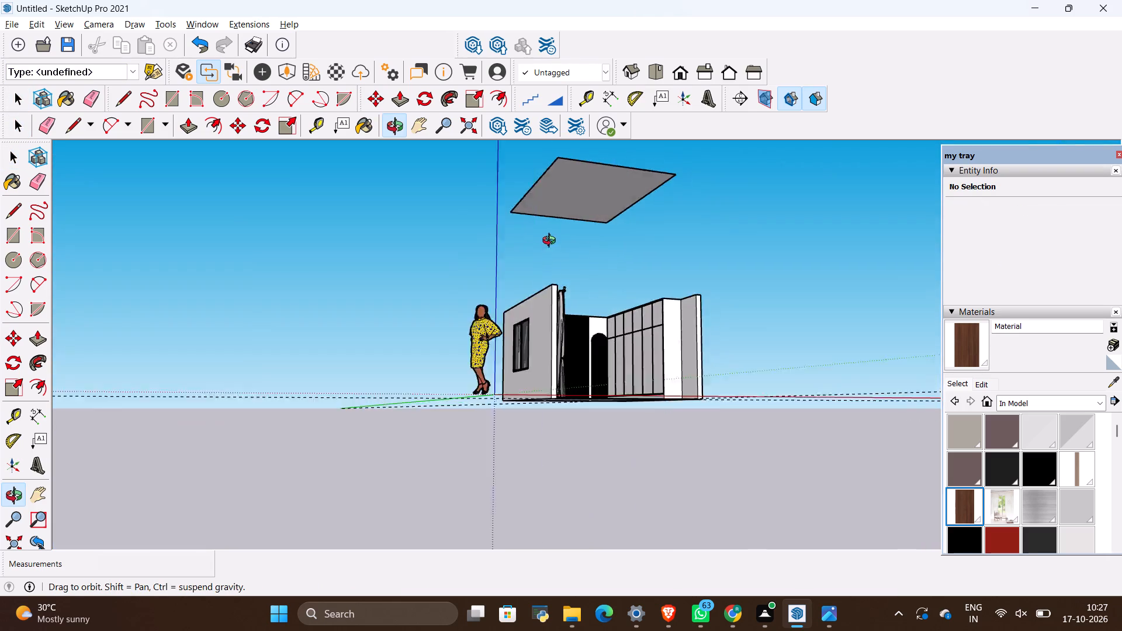
middle_drag(552, 242, 389, 241)
scroll(626, 285, down, 5)
scroll(602, 175, up, 11)
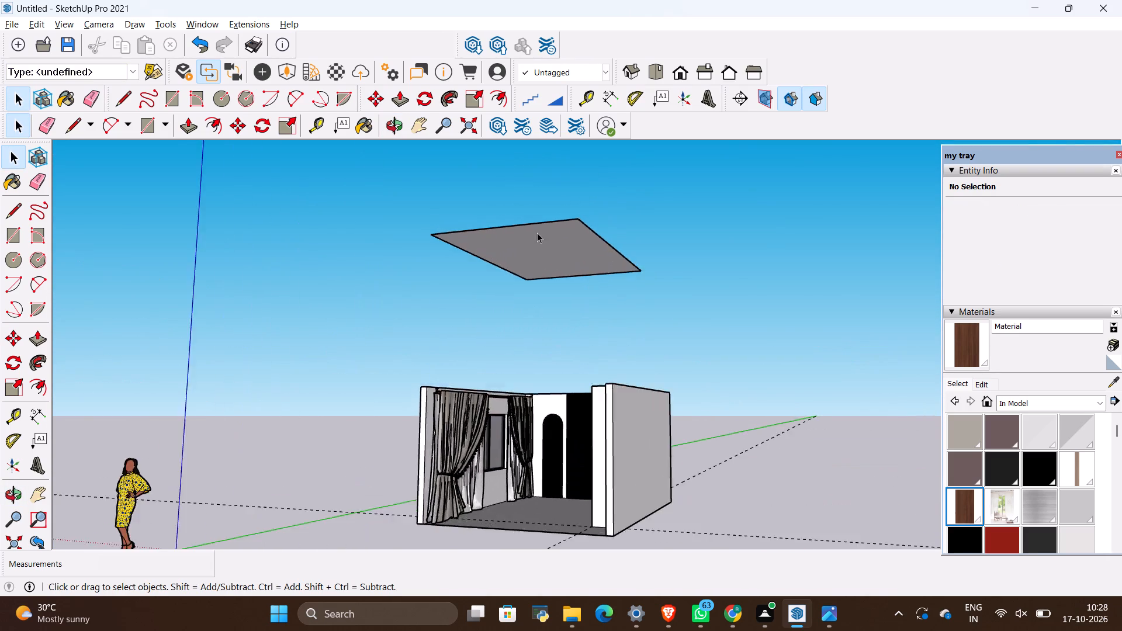
scroll(537, 233, up, 3)
middle_drag(576, 280, 521, 198)
scroll(610, 292, up, 3)
scroll(608, 264, down, 5)
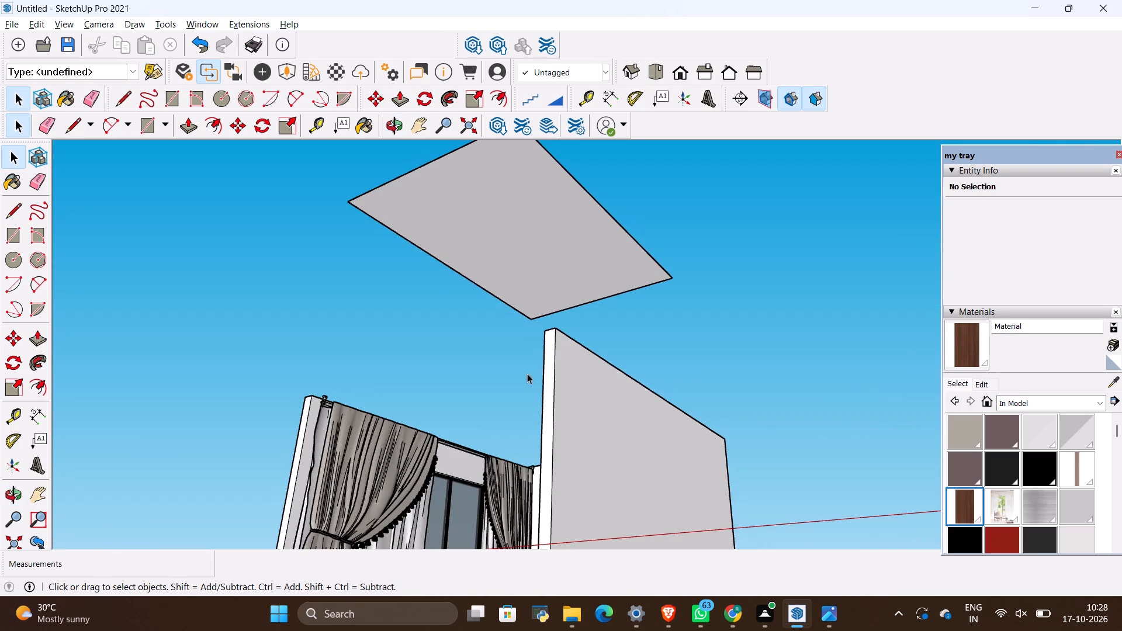
middle_drag(670, 433, 742, 285)
middle_drag(744, 324, 729, 451)
scroll(688, 401, down, 5)
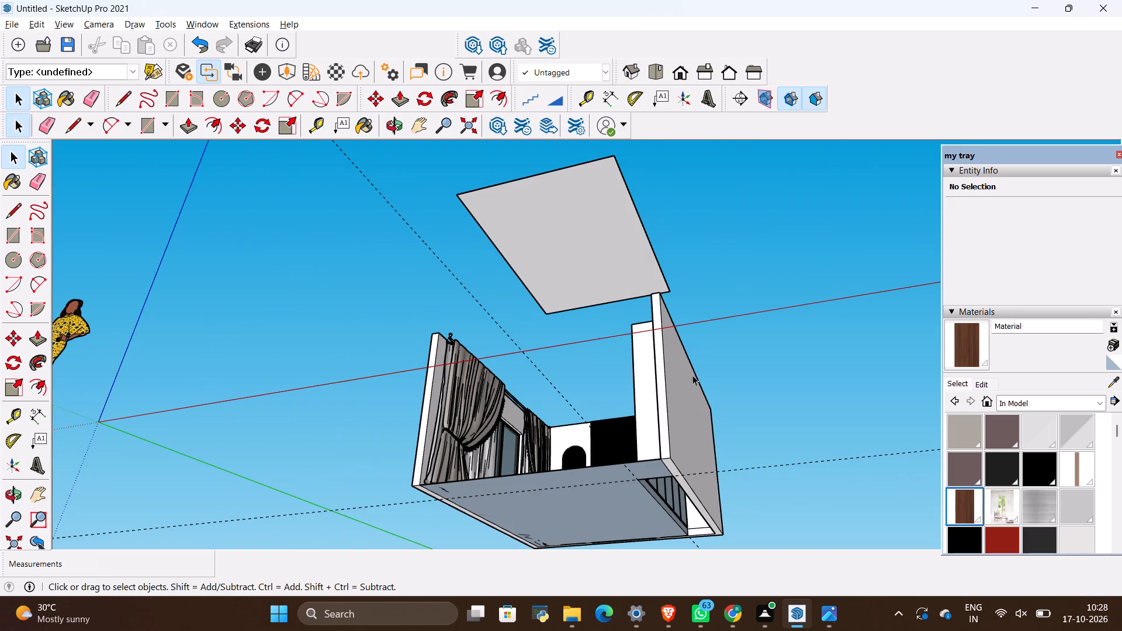
scroll(619, 119, up, 11)
double_click(593, 207)
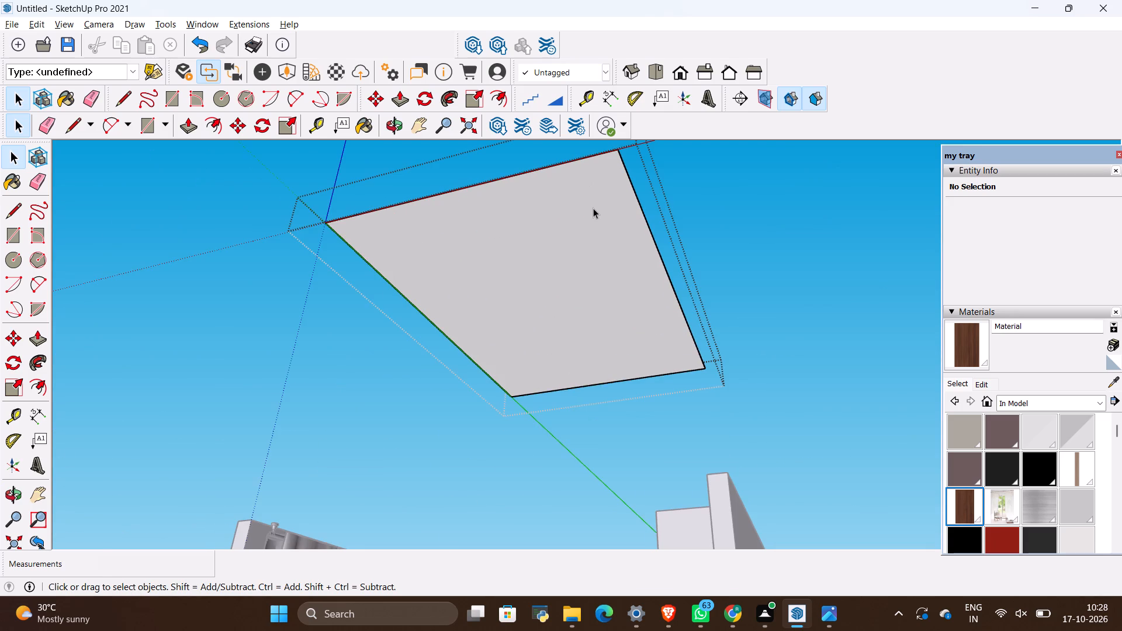
click(499, 93)
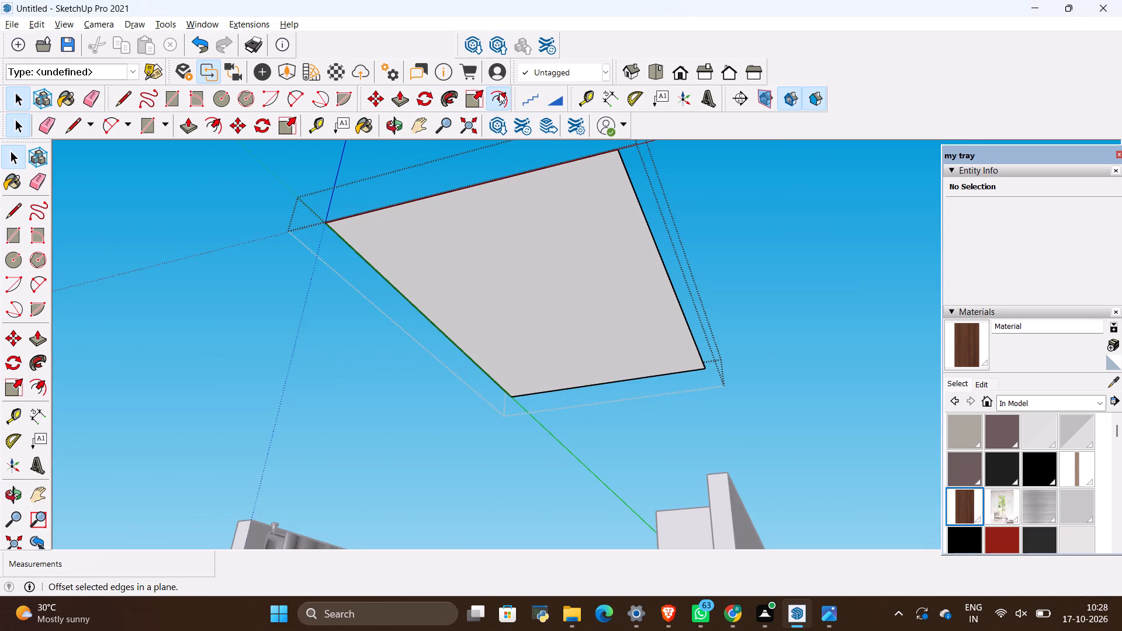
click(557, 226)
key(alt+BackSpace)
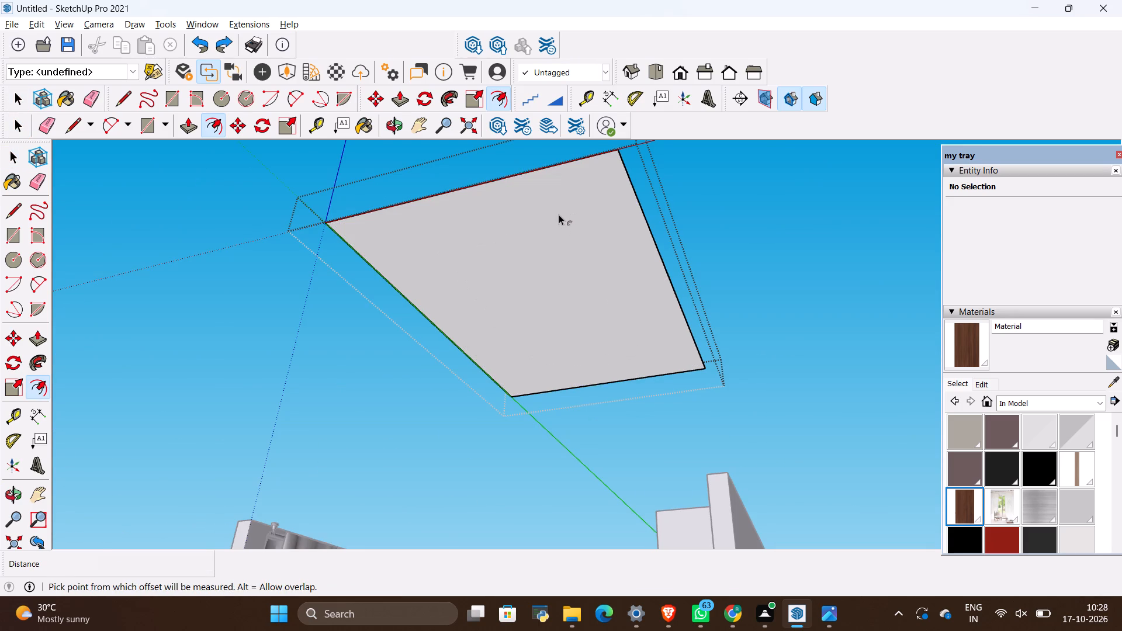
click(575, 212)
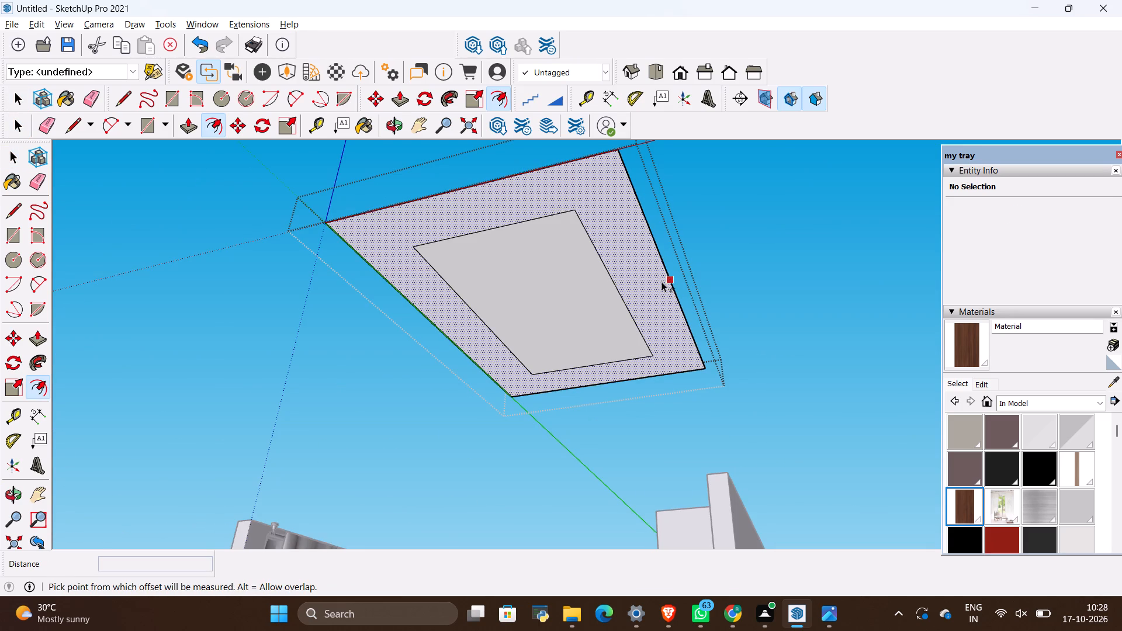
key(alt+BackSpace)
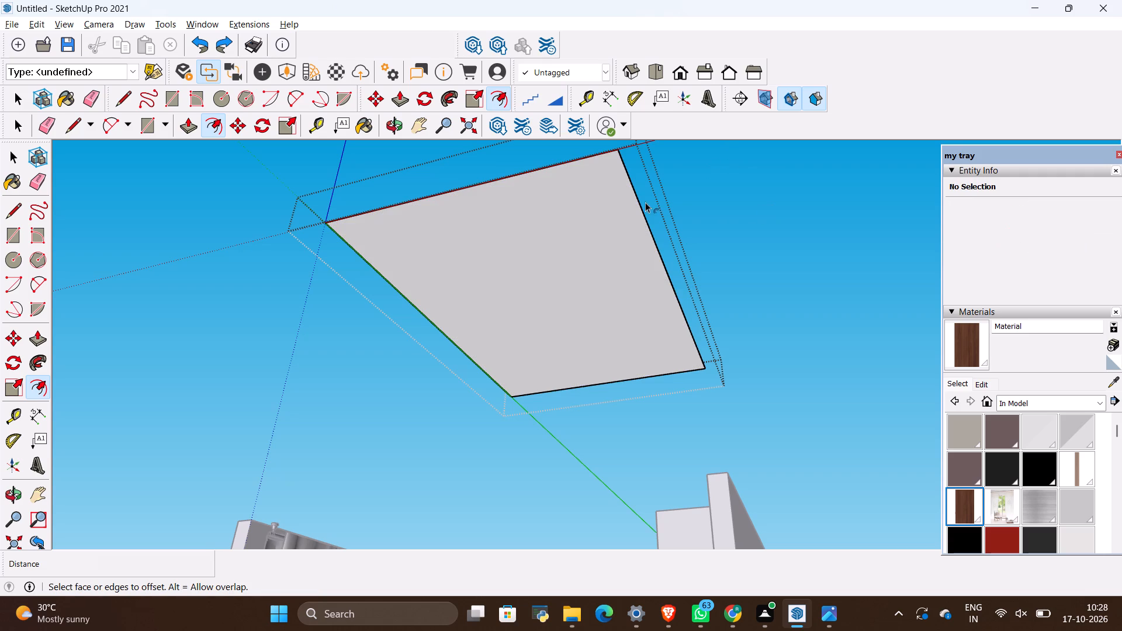
Offset the ceiling face's outline inward by 2'.
click(594, 229)
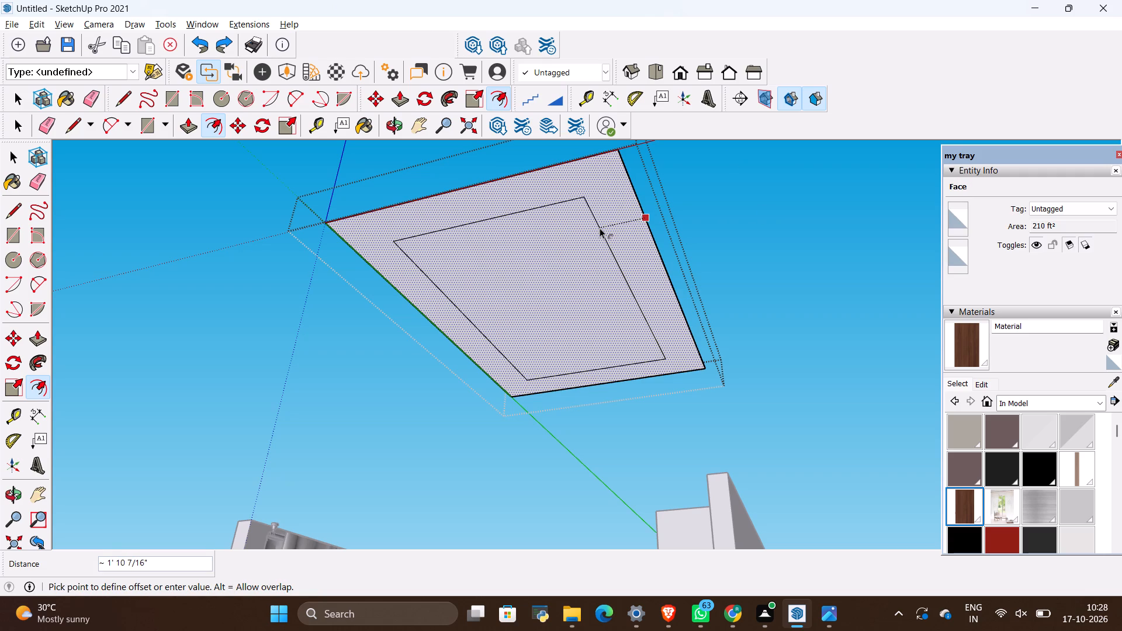
key(BackSpace)
text(2')
key(Return)
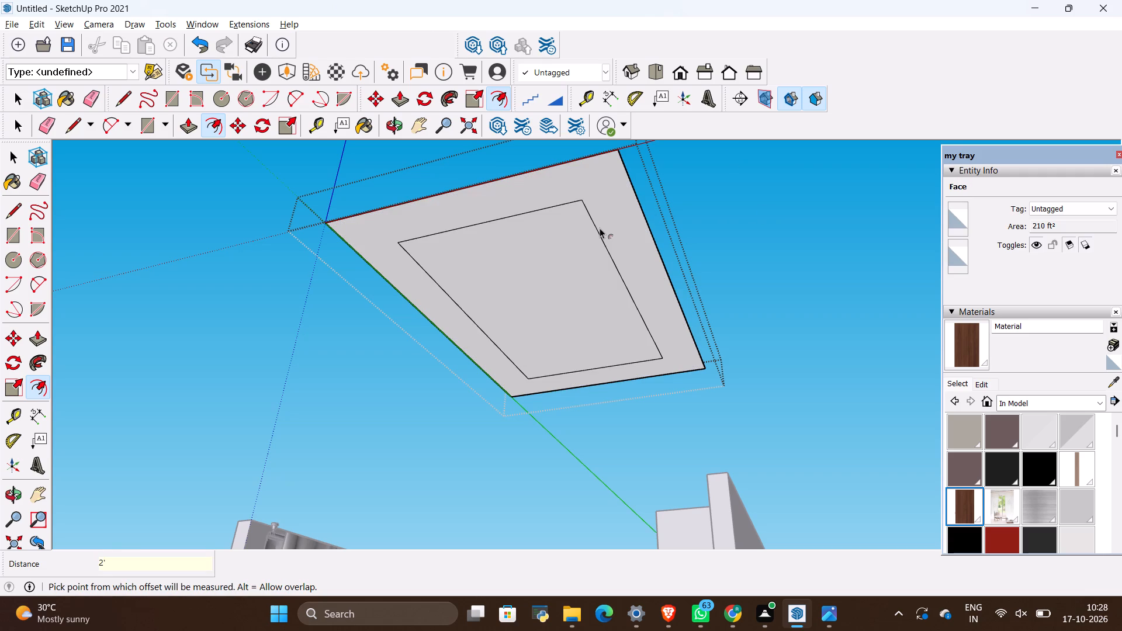
Offset the inner ceiling rectangle inward by another 1'6" to form a second nested rectangle.
click(570, 273)
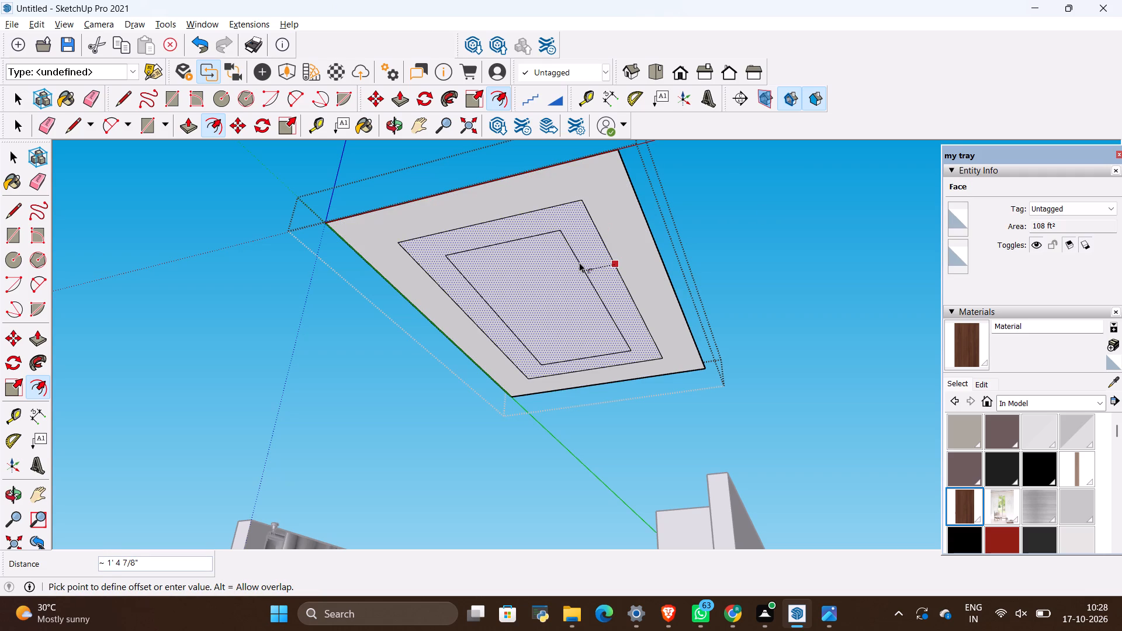
key(BackSpace)
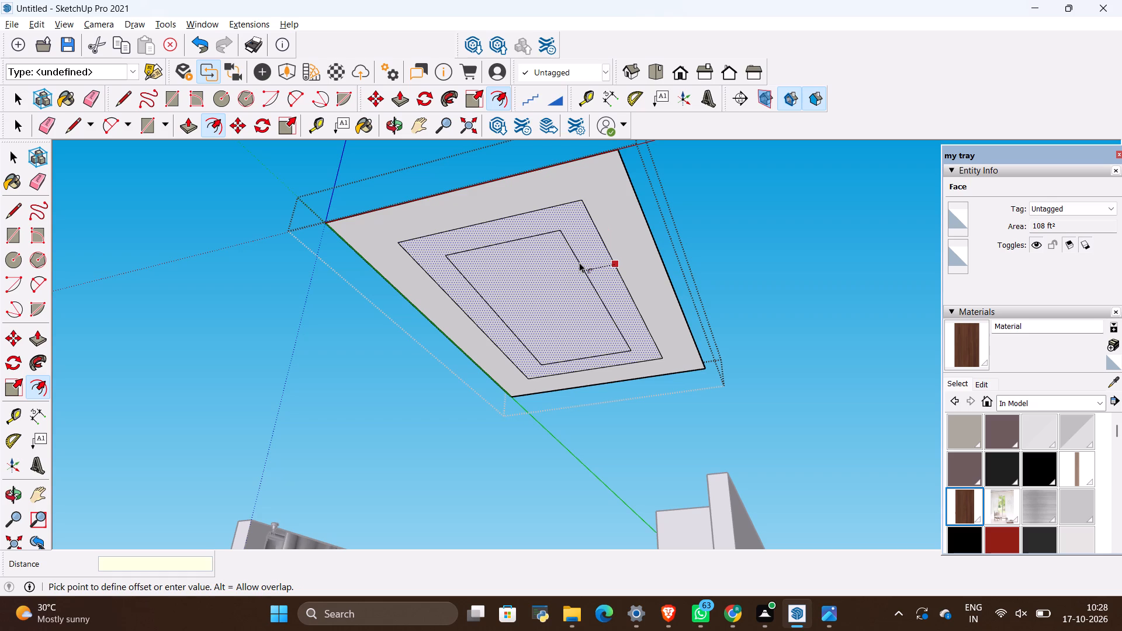
text(1'6)
key(shift+quotedbl)
key(Return)
key(space)
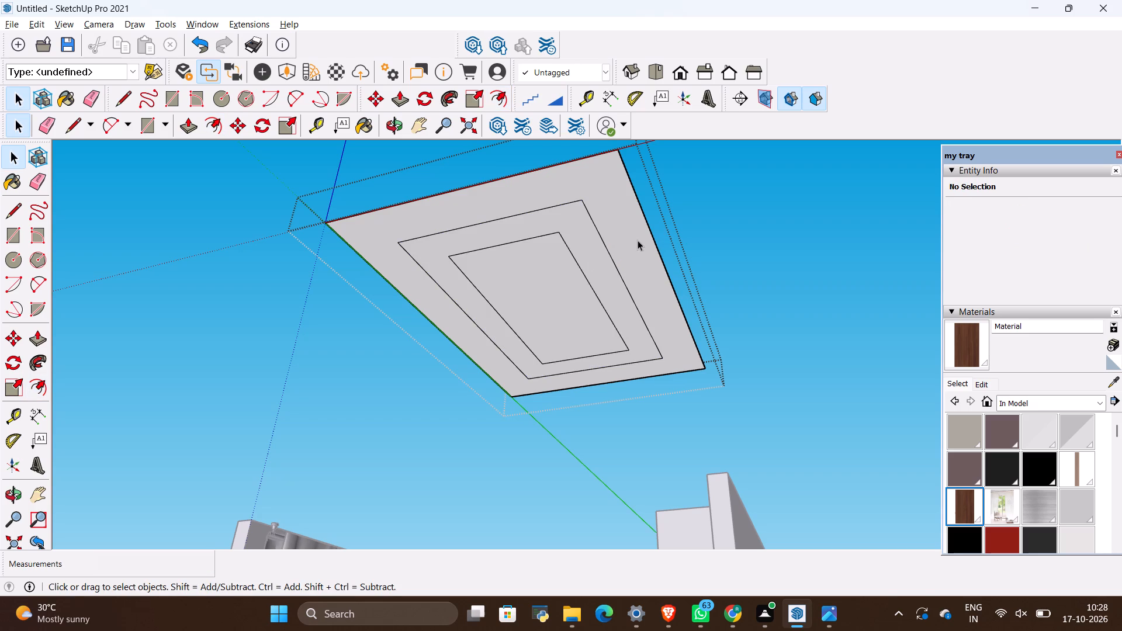
Push/Pull the ceiling's outer border face down by 6".
click(638, 241)
key(p)
click(636, 241)
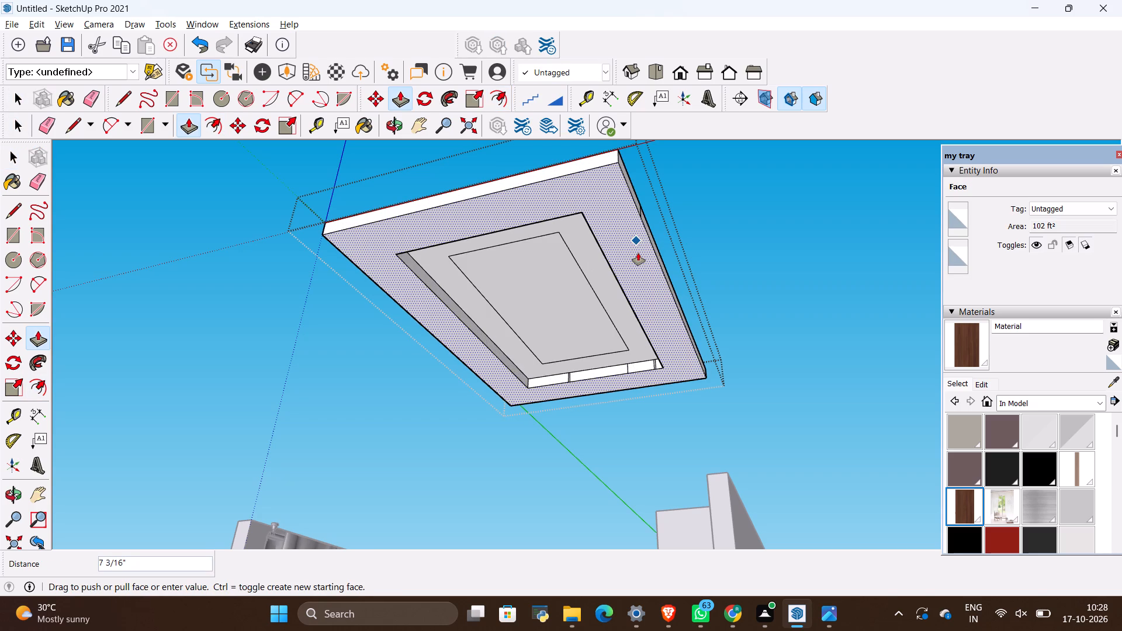
key(BackSpace)
text(6")
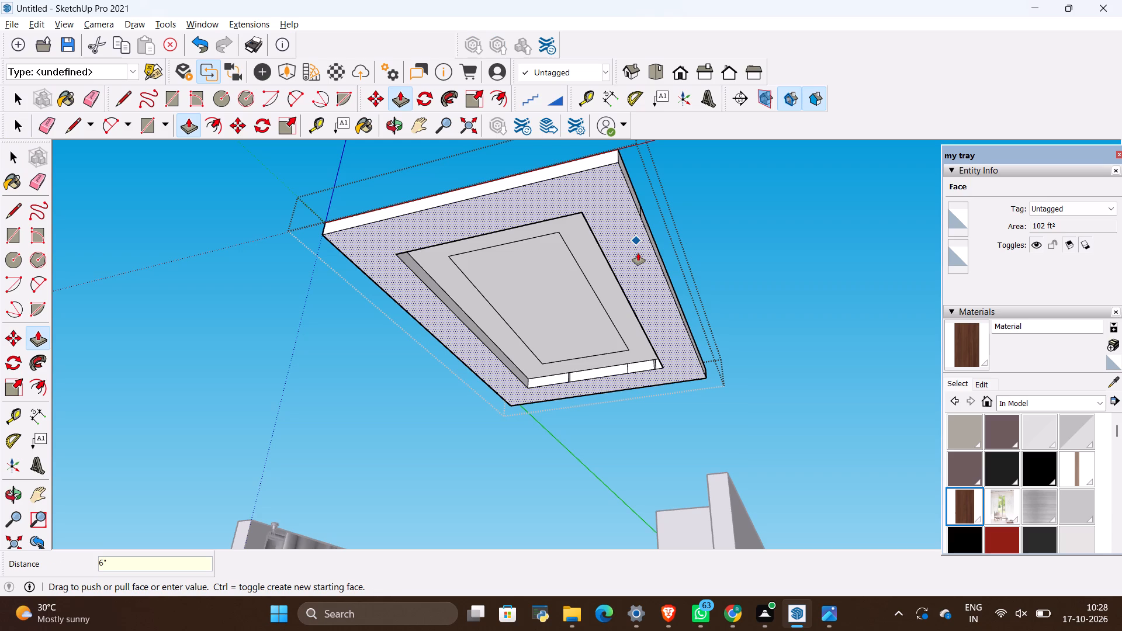
key(Return)
Push/Pull the middle ring of the ceiling down by 3" and leave the group.
click(619, 306)
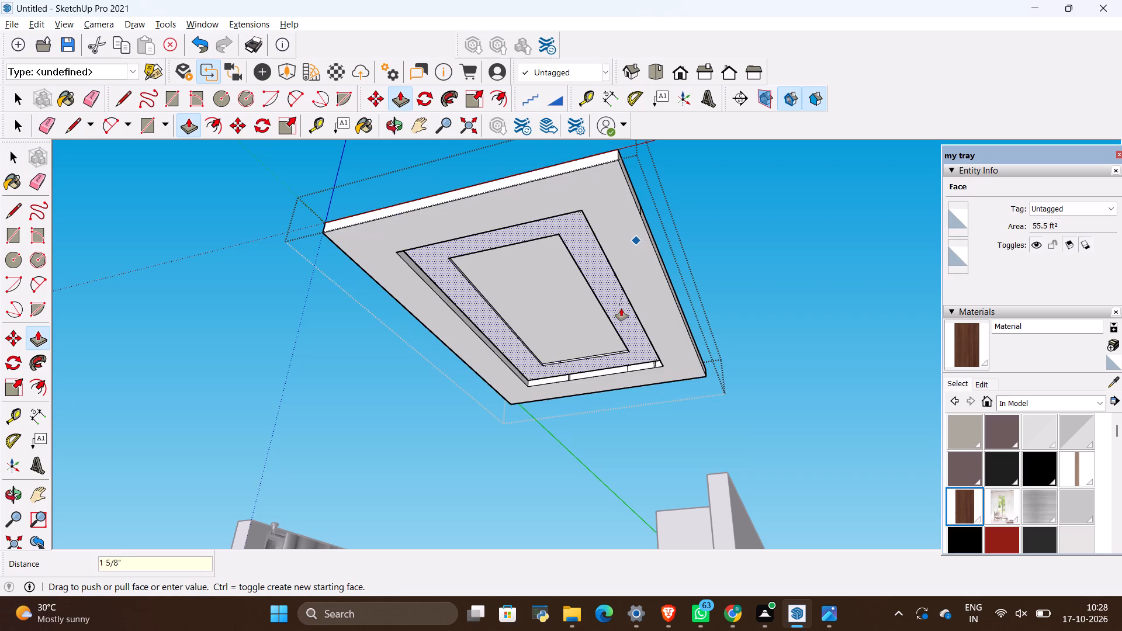
key(BackSpace)
text(3")
key(Return)
key(space)
click(748, 261)
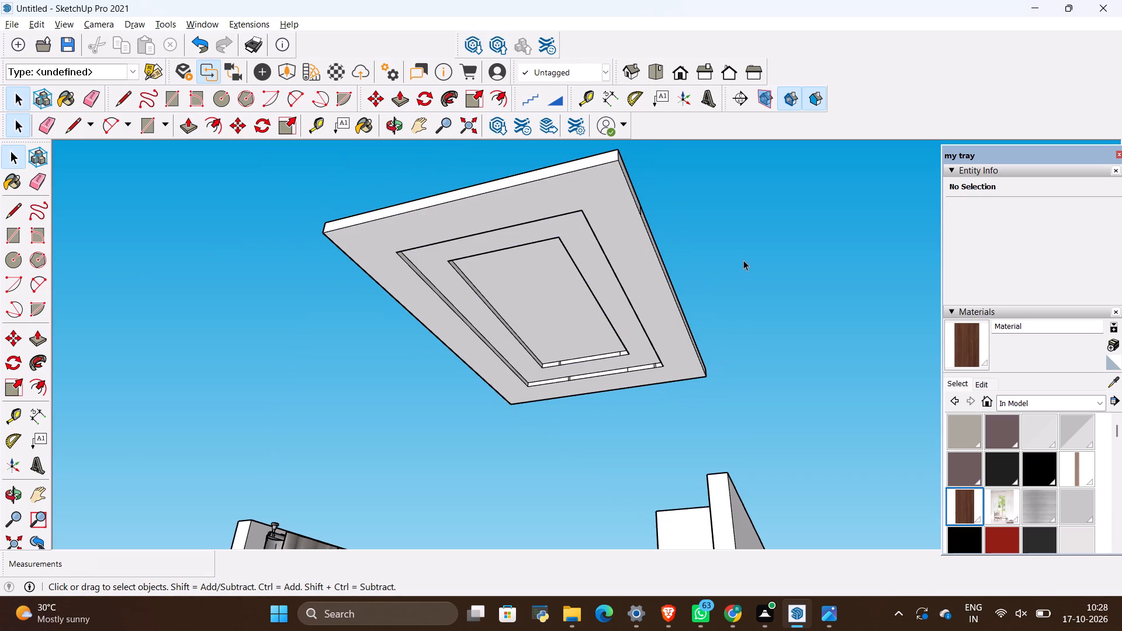
Reopen the ceiling group and create Material1 using the grey-purple texture image 3ffa647b116bd570b010872f340d6801.
double_click(646, 271)
scroll(599, 287, down, 3)
middle_drag(573, 305, 733, 333)
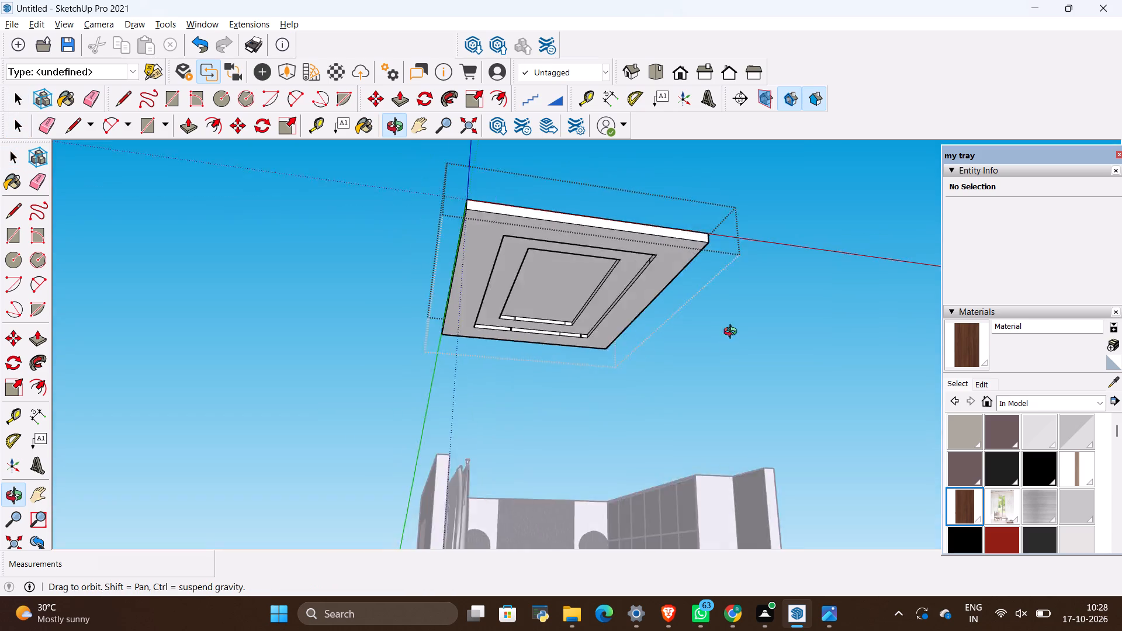
middle_drag(733, 333, 610, 392)
scroll(574, 248, up, 8)
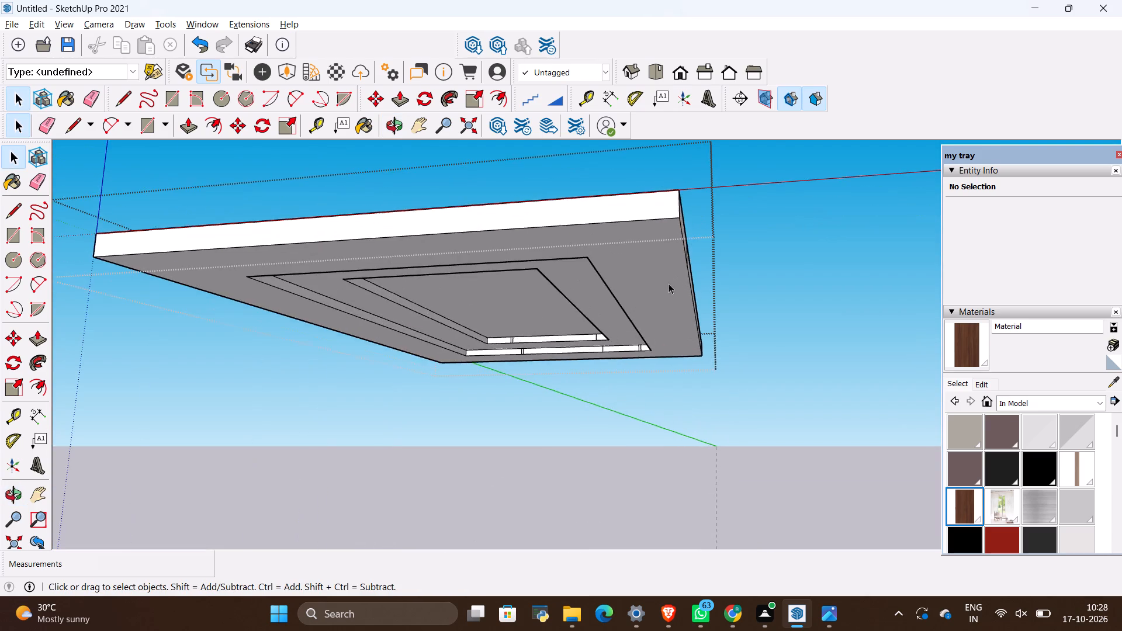
middle_drag(638, 316, 599, 283)
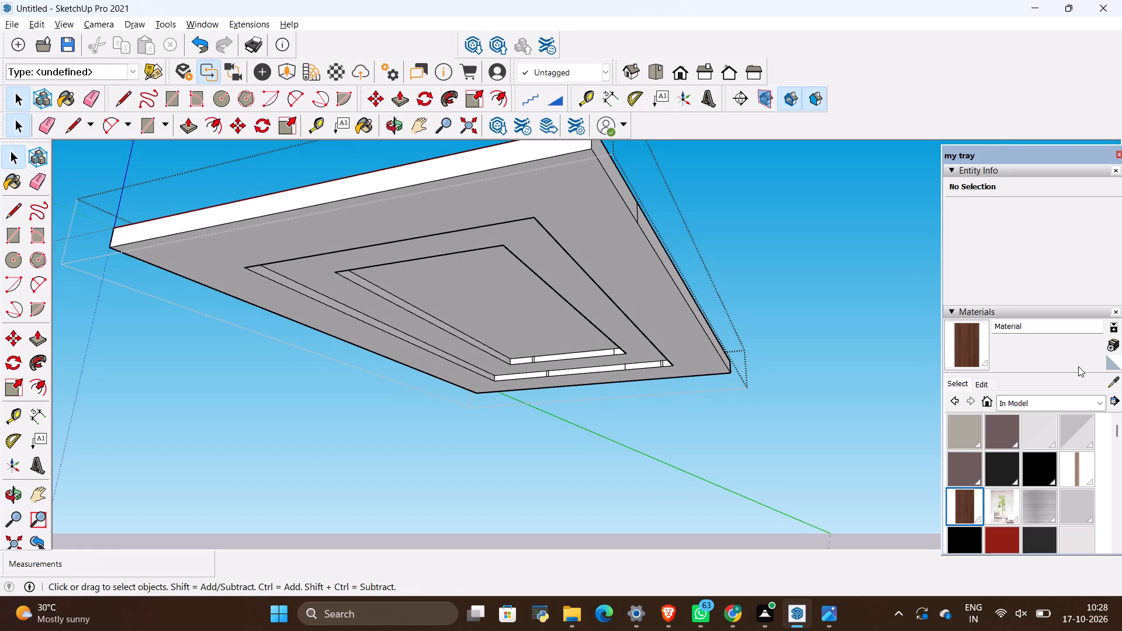
click(1110, 345)
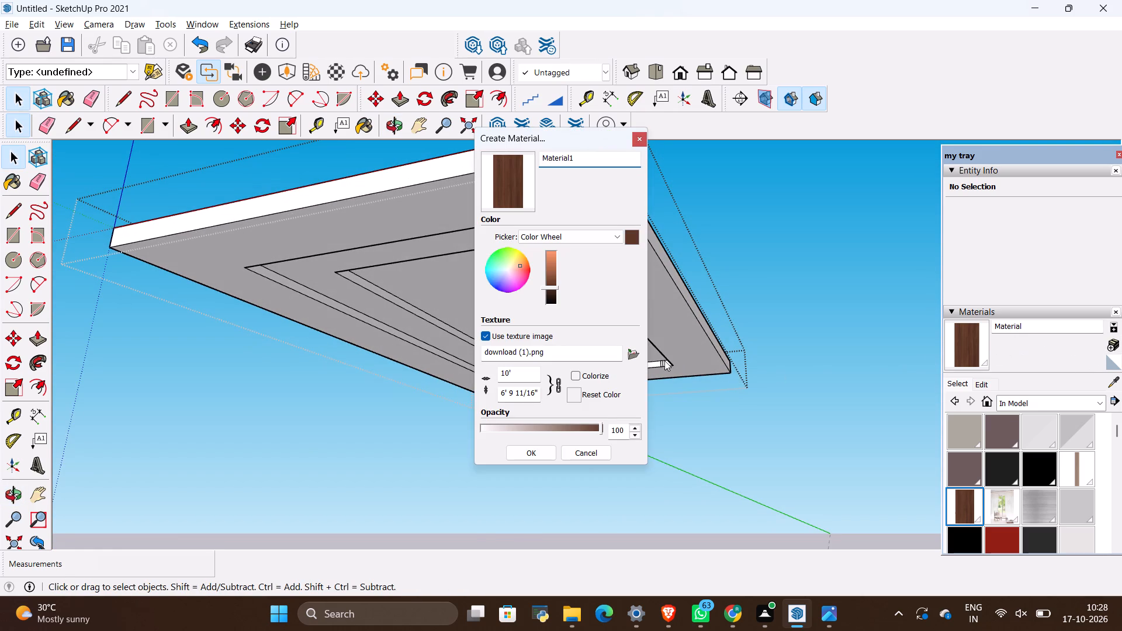
click(631, 351)
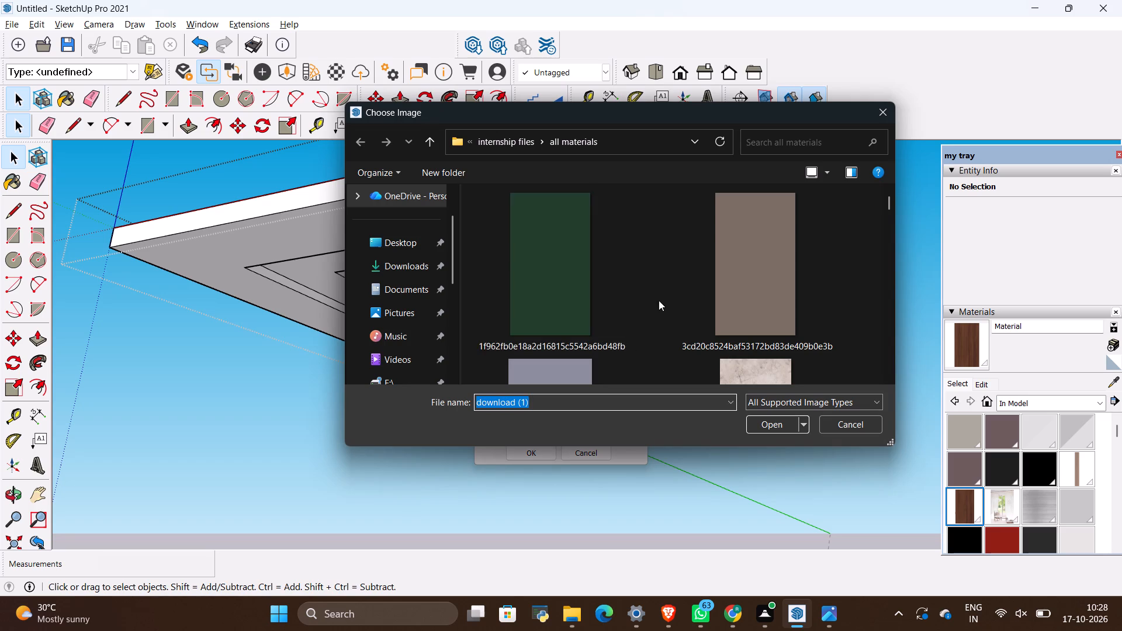
scroll(671, 287, down, 1)
scroll(744, 269, down, 1)
scroll(612, 291, up, 1)
click(572, 289)
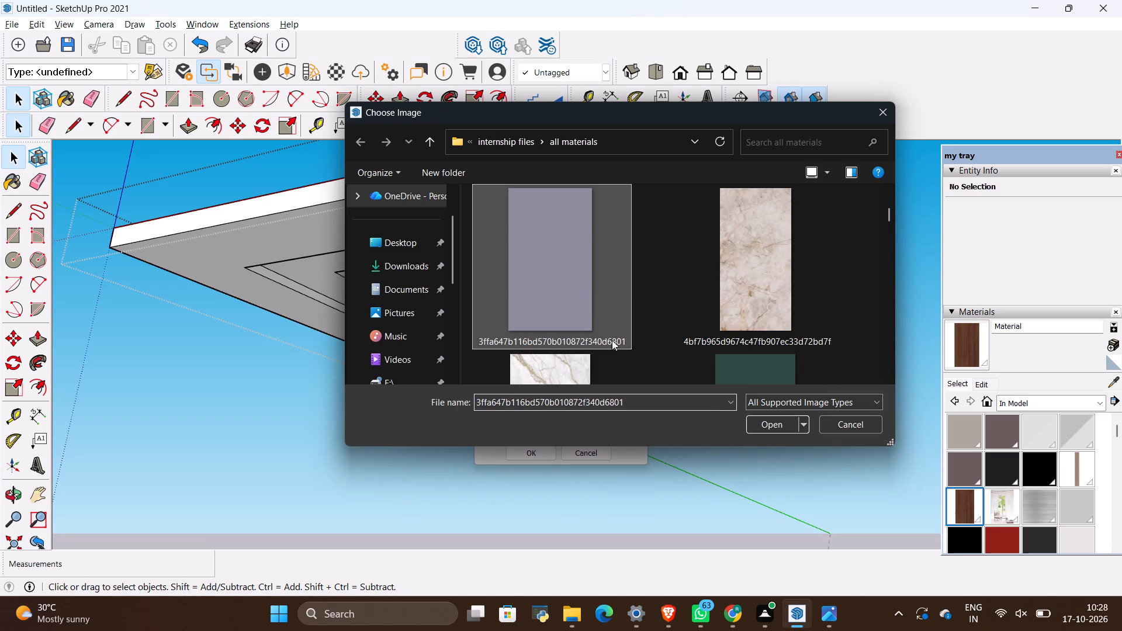
click(790, 435)
click(769, 415)
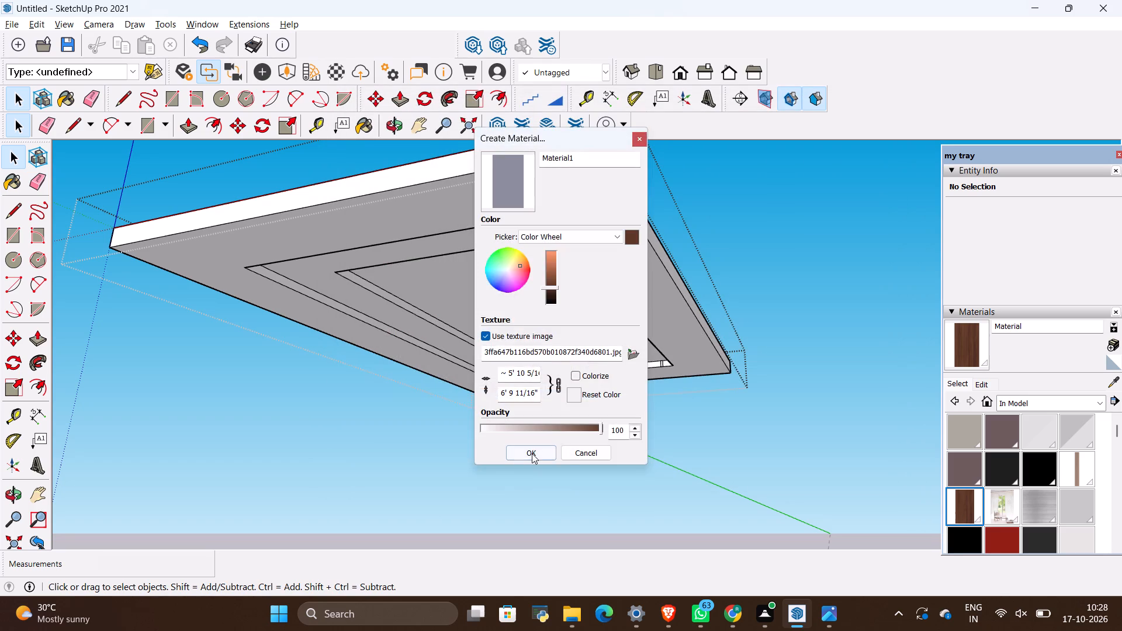
click(532, 454)
Paint Material1 on the underside of the ceiling's outer border and on the adjoining long side face of the outer recess.
click(975, 342)
click(631, 268)
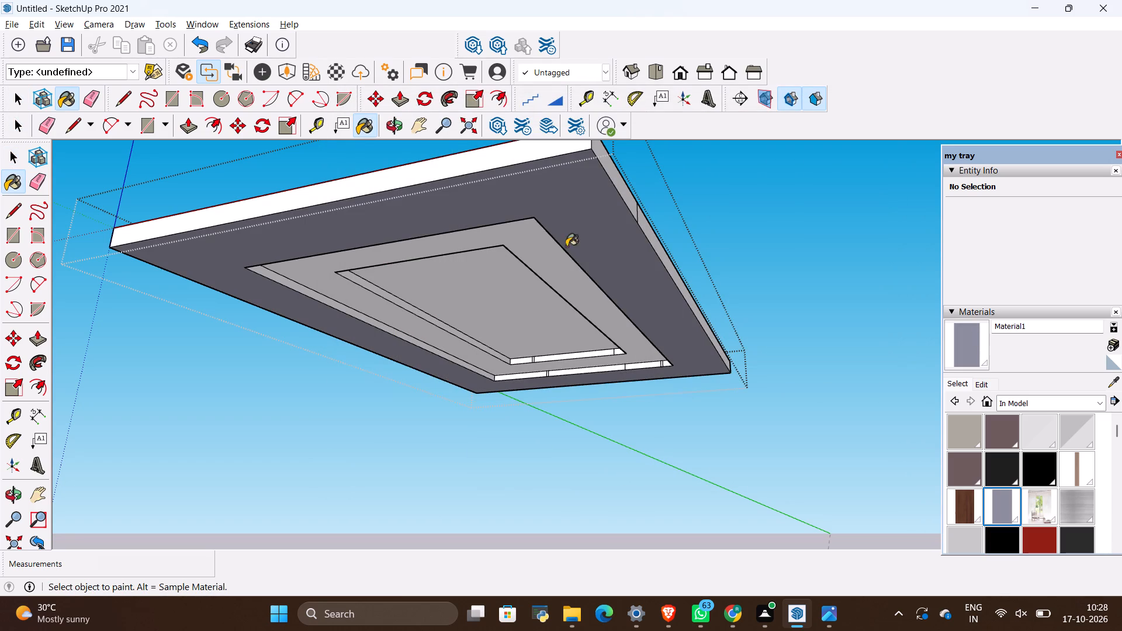
scroll(382, 303, up, 5)
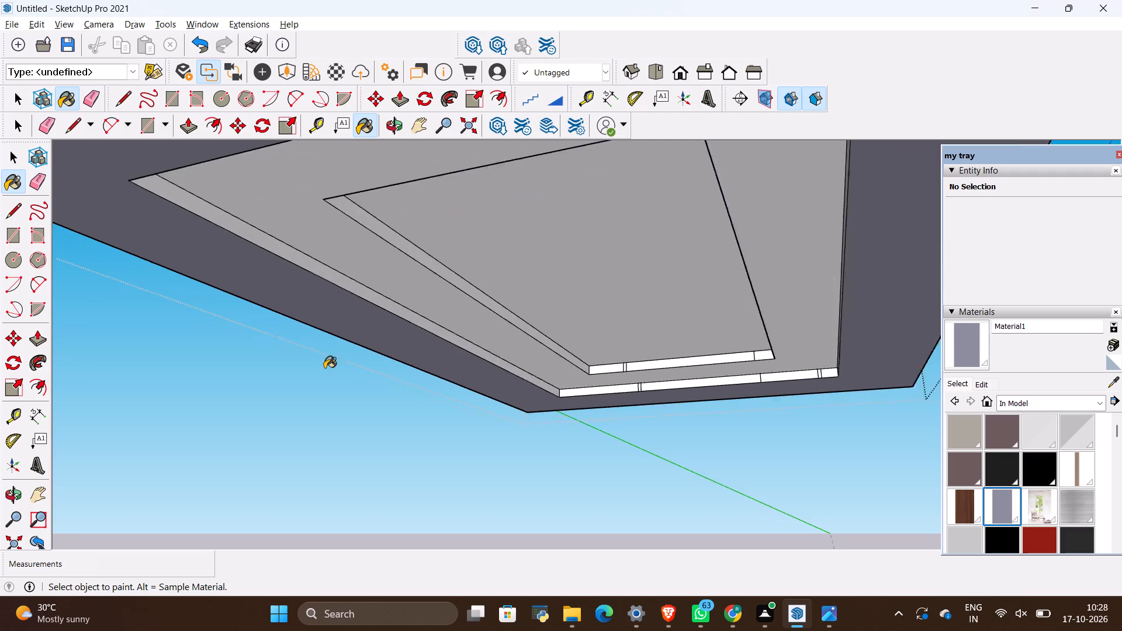
scroll(324, 368, up, 5)
scroll(387, 285, up, 1)
click(398, 275)
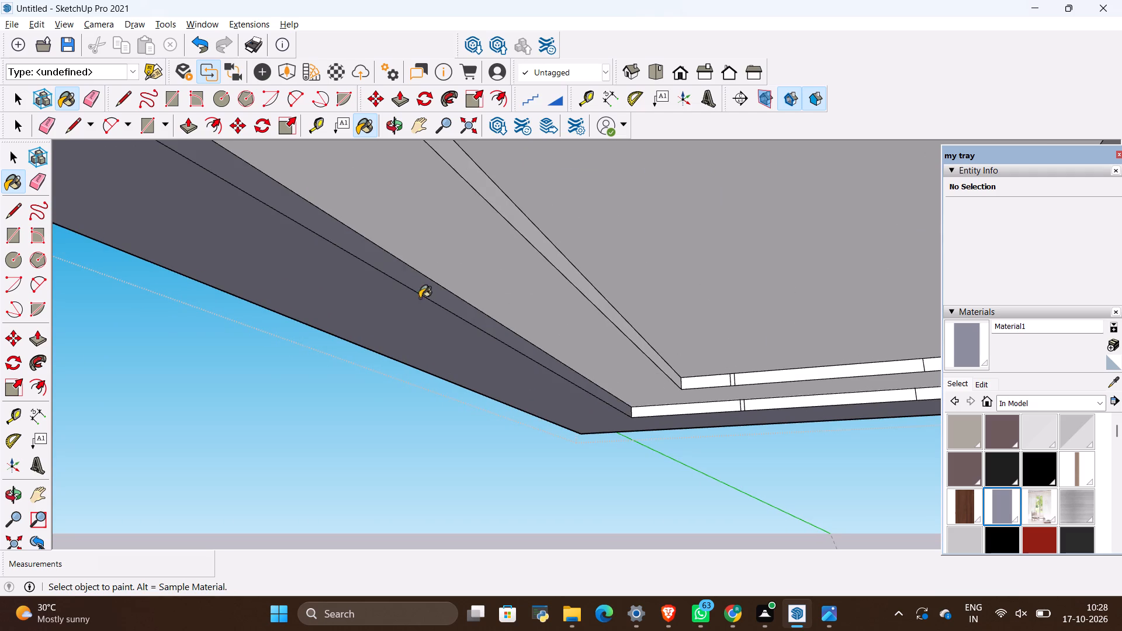
Erase the paired stray edges near the first corner on both white step faces of the recessed ceiling.
scroll(737, 411, up, 6)
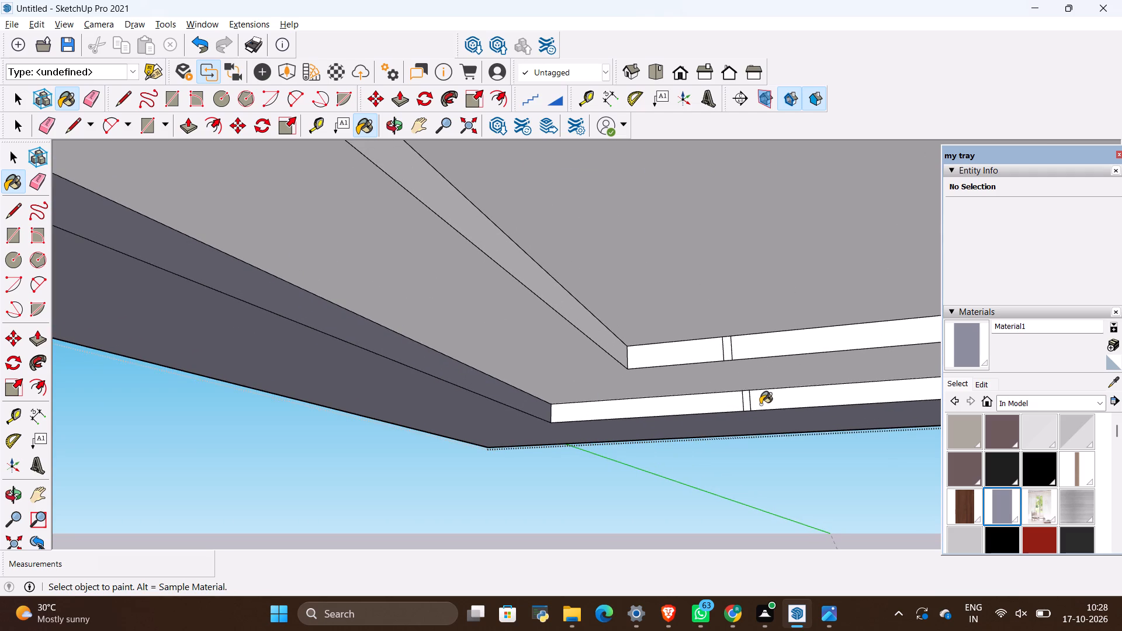
key(e)
scroll(757, 403, up, 4)
drag(750, 396, 724, 398)
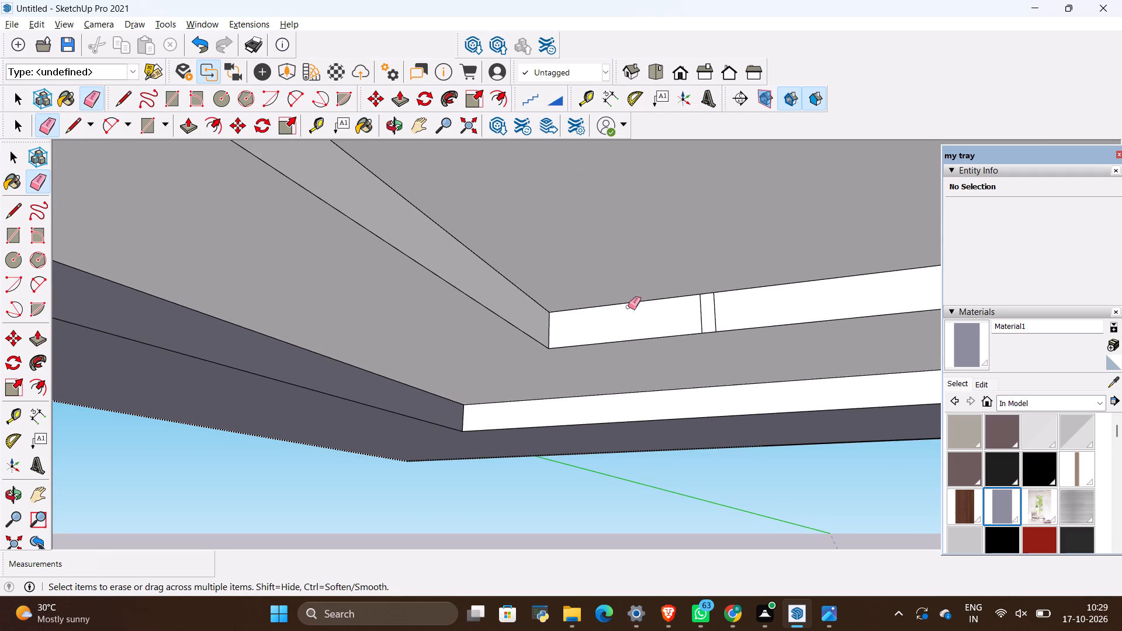
drag(720, 313, 690, 313)
drag(708, 309, 692, 315)
Erase the remaining stray vertical edges along the two white step faces toward their other corner.
scroll(544, 321, down, 15)
scroll(672, 309, up, 8)
drag(742, 293, 732, 298)
drag(728, 298, 716, 303)
scroll(747, 353, up, 7)
drag(746, 365, 722, 371)
drag(759, 362, 695, 363)
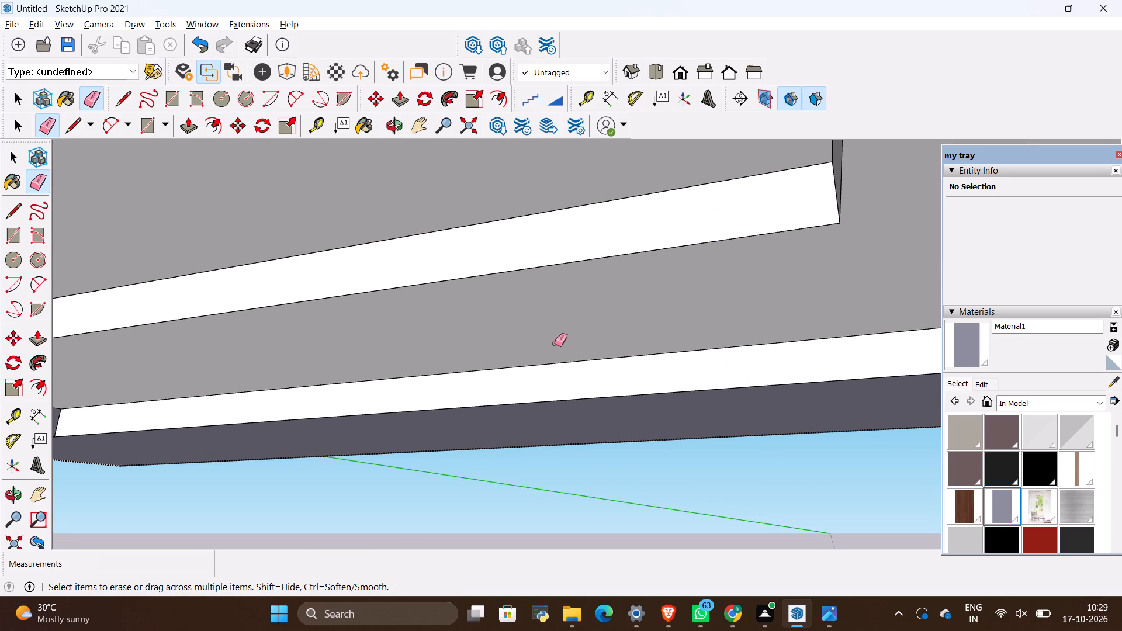
scroll(554, 344, down, 5)
scroll(825, 332, up, 7)
drag(886, 338, 804, 353)
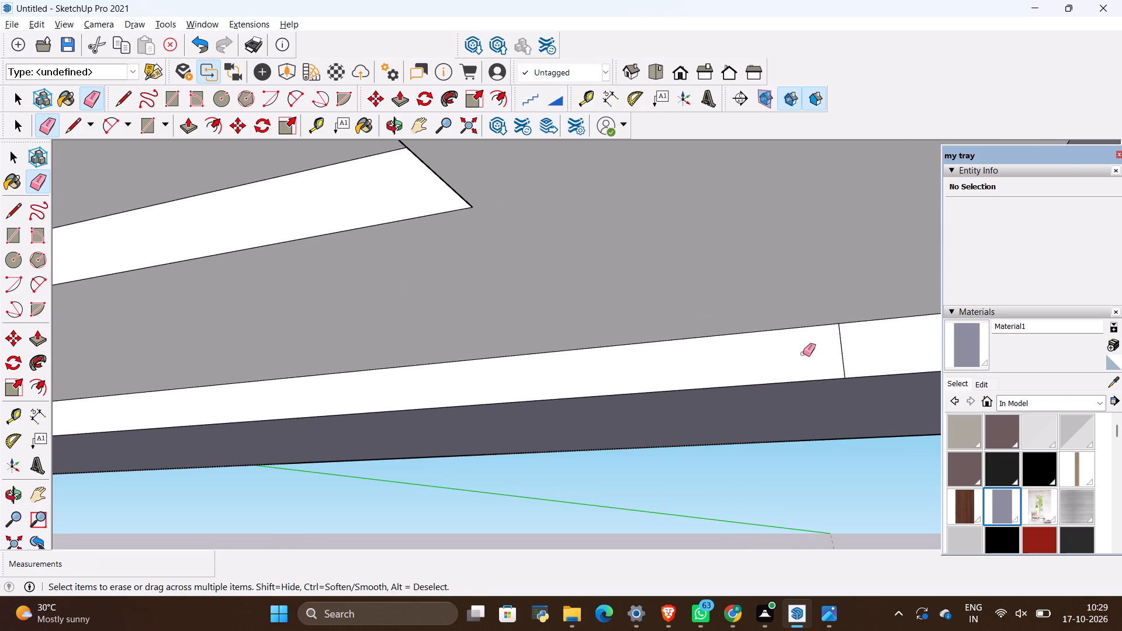
drag(858, 347, 828, 352)
scroll(823, 353, down, 4)
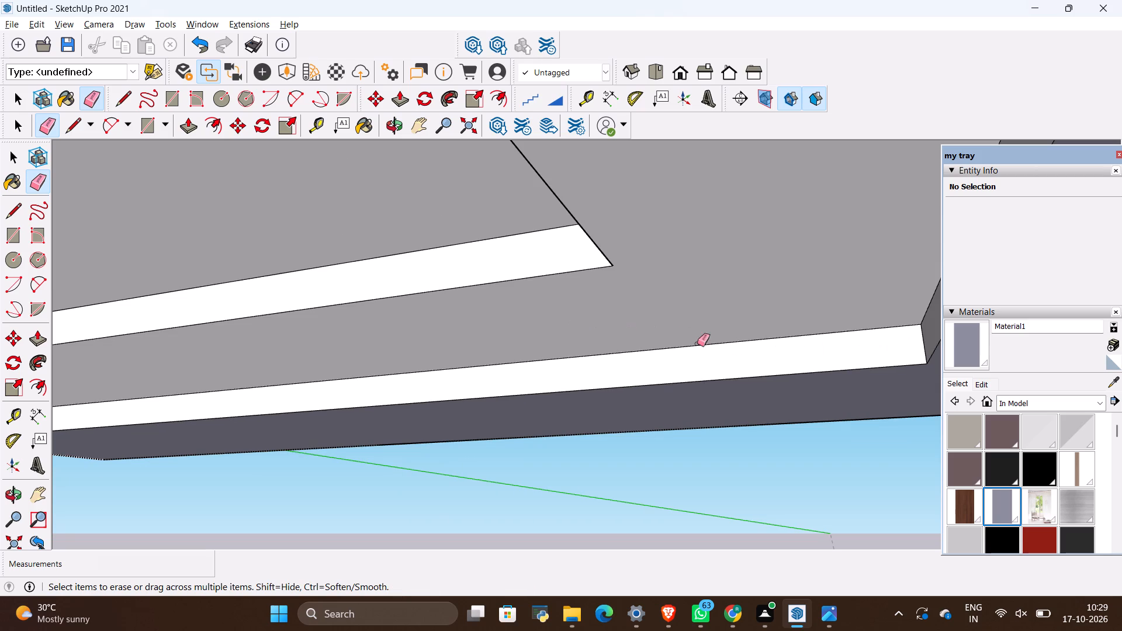
Erase the stray vertical edge on the ceiling slab's outer long side and close the ceiling group.
scroll(633, 308, down, 6)
middle_drag(510, 319, 657, 343)
scroll(573, 287, down, 2)
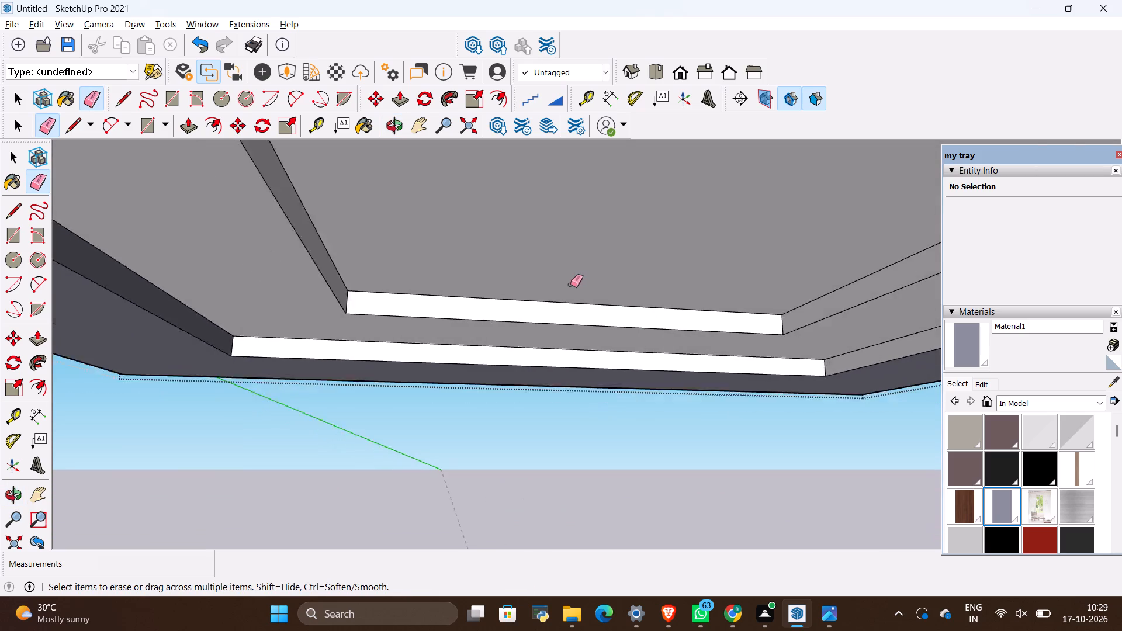
scroll(570, 285, down, 17)
middle_drag(642, 234, 562, 234)
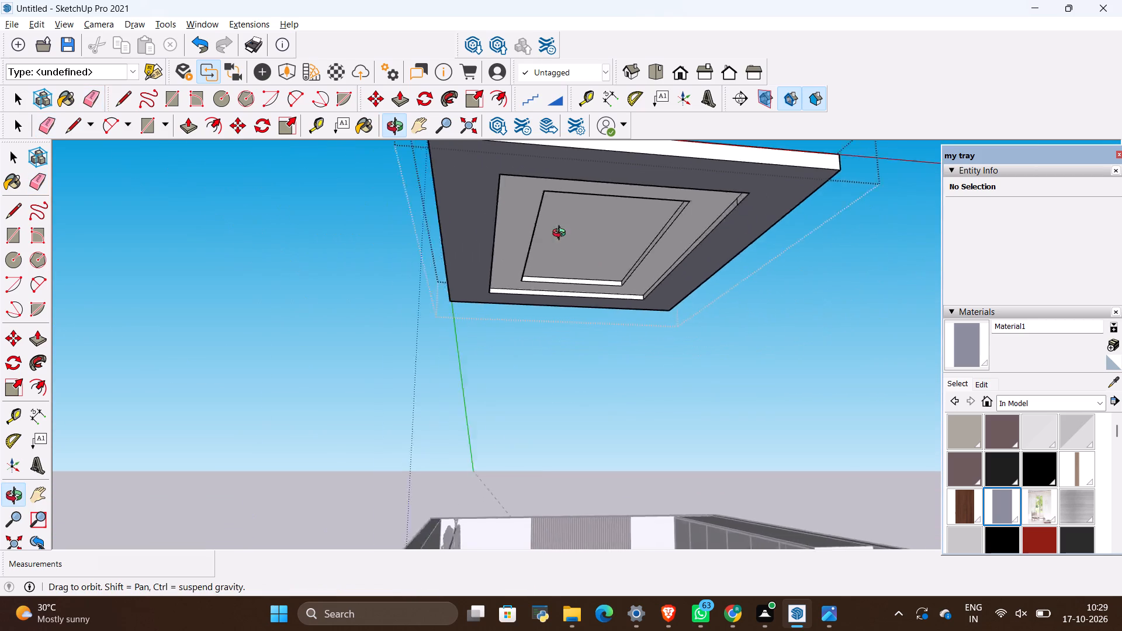
middle_drag(562, 234, 390, 280)
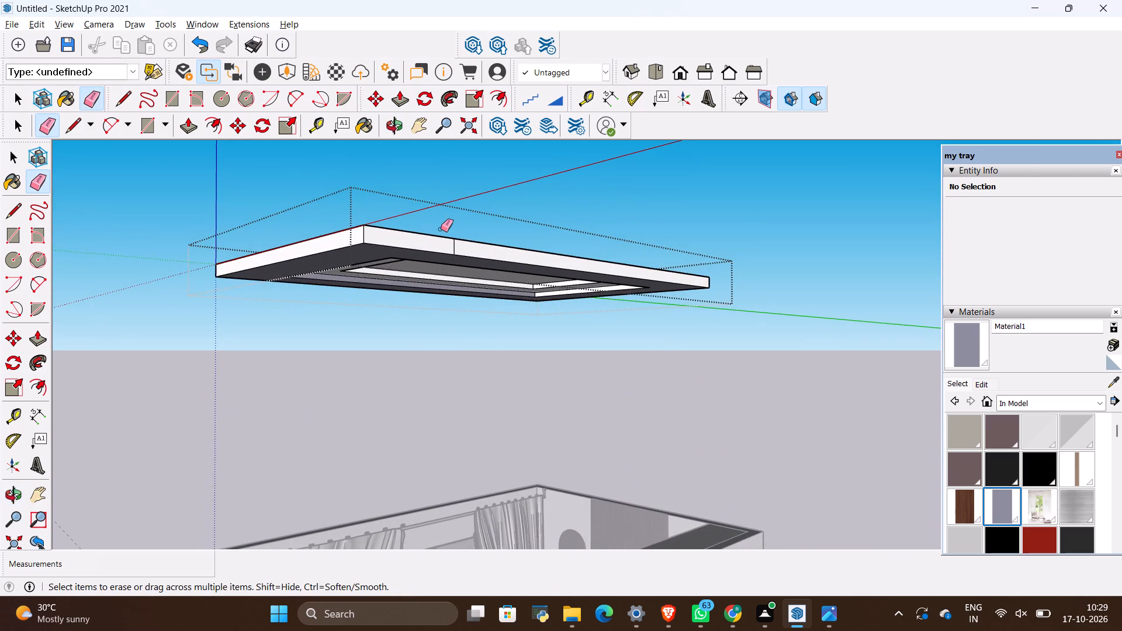
scroll(444, 229, up, 7)
drag(459, 256, 441, 256)
key(space)
click(495, 339)
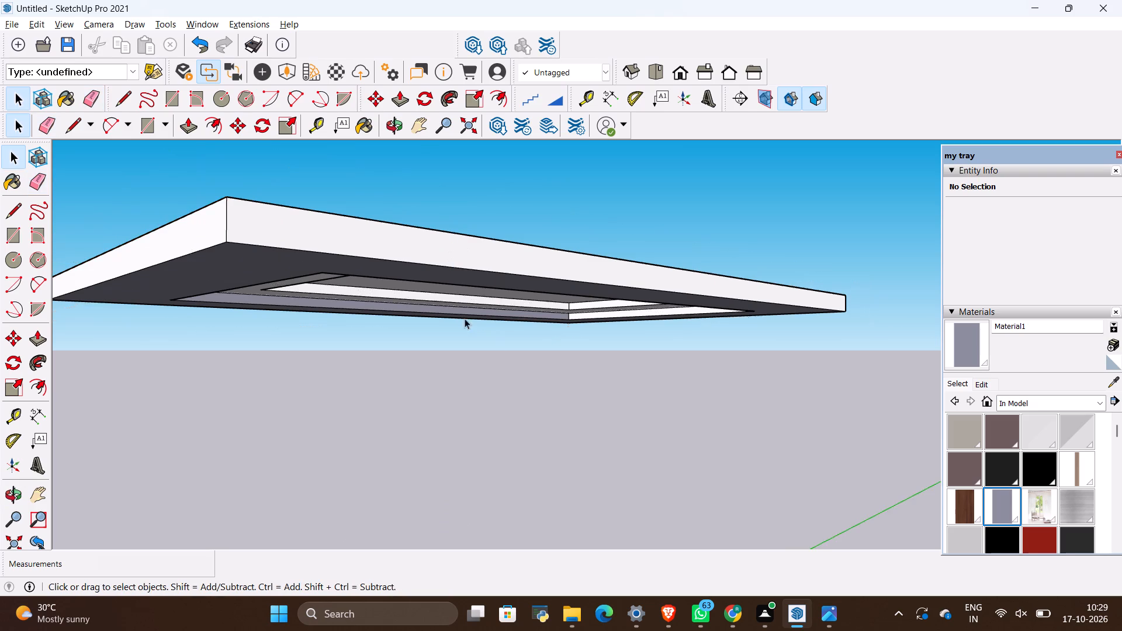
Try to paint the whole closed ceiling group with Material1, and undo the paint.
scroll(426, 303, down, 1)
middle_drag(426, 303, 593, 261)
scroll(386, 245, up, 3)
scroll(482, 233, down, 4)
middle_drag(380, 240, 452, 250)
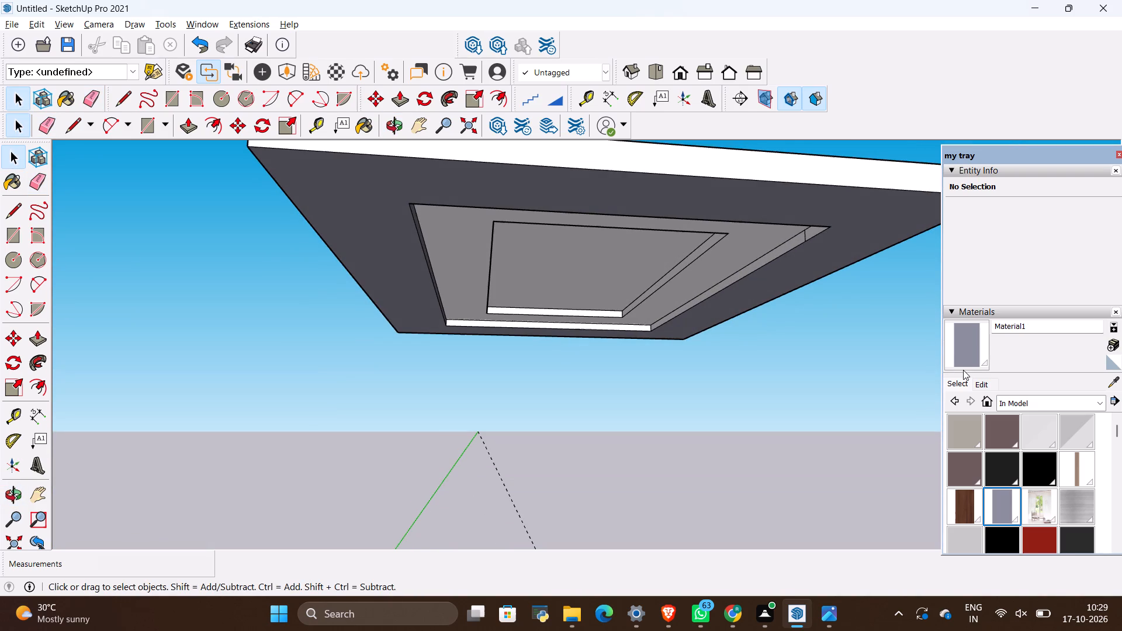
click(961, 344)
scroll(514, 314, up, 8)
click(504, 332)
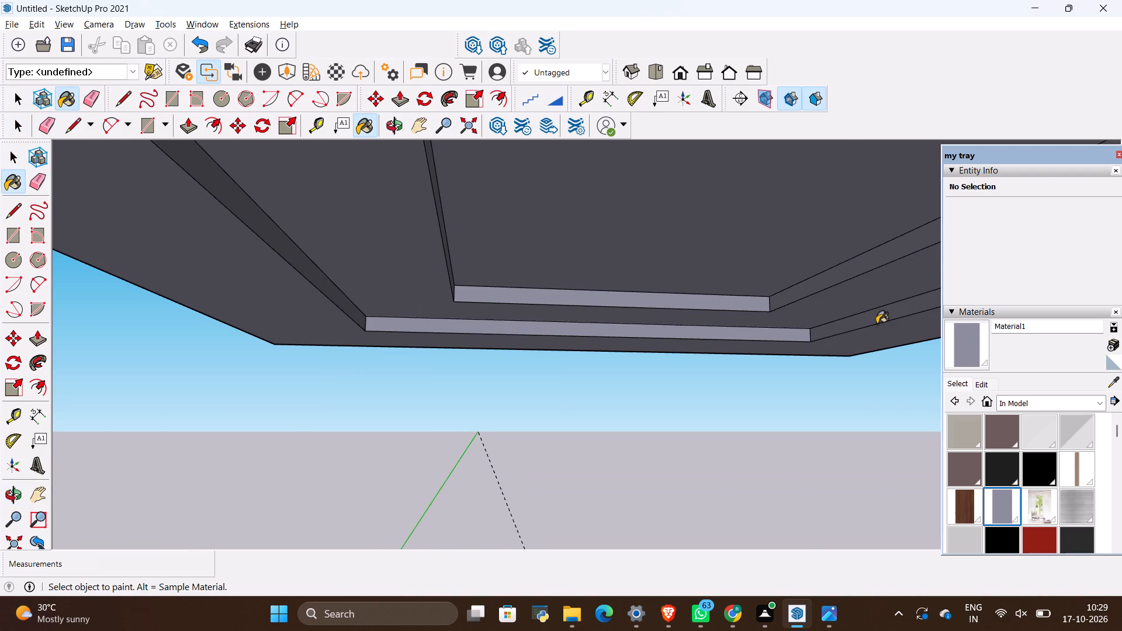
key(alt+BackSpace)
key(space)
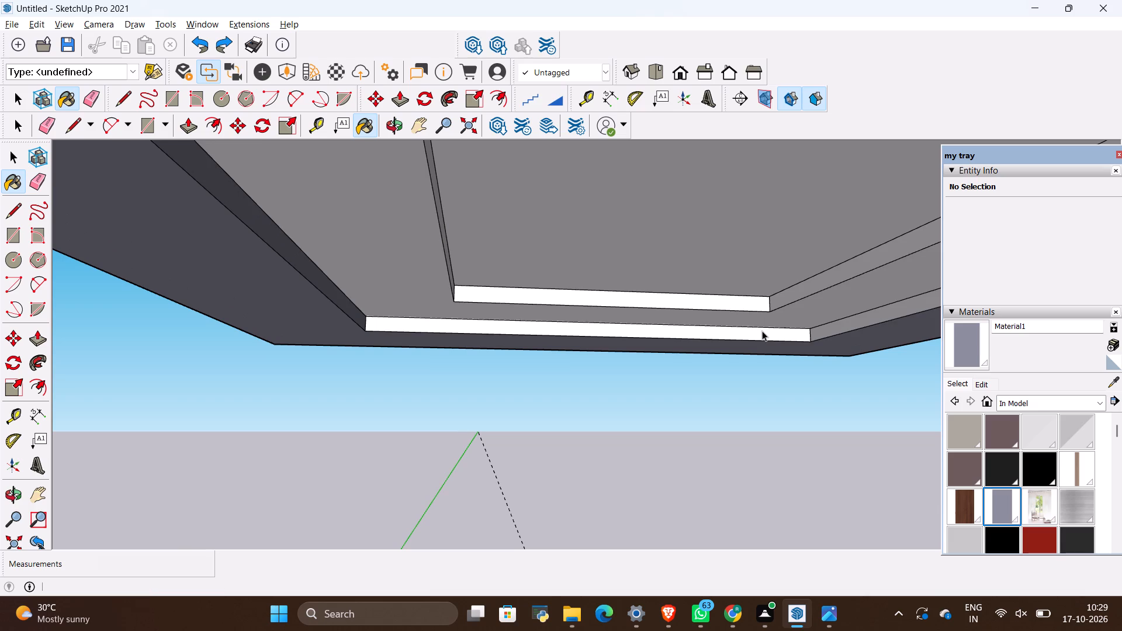
Reopen the ceiling group and paint Material1 on the outer recess's unpainted long side face and both short end faces.
double_click(762, 331)
click(967, 352)
scroll(832, 334, up, 4)
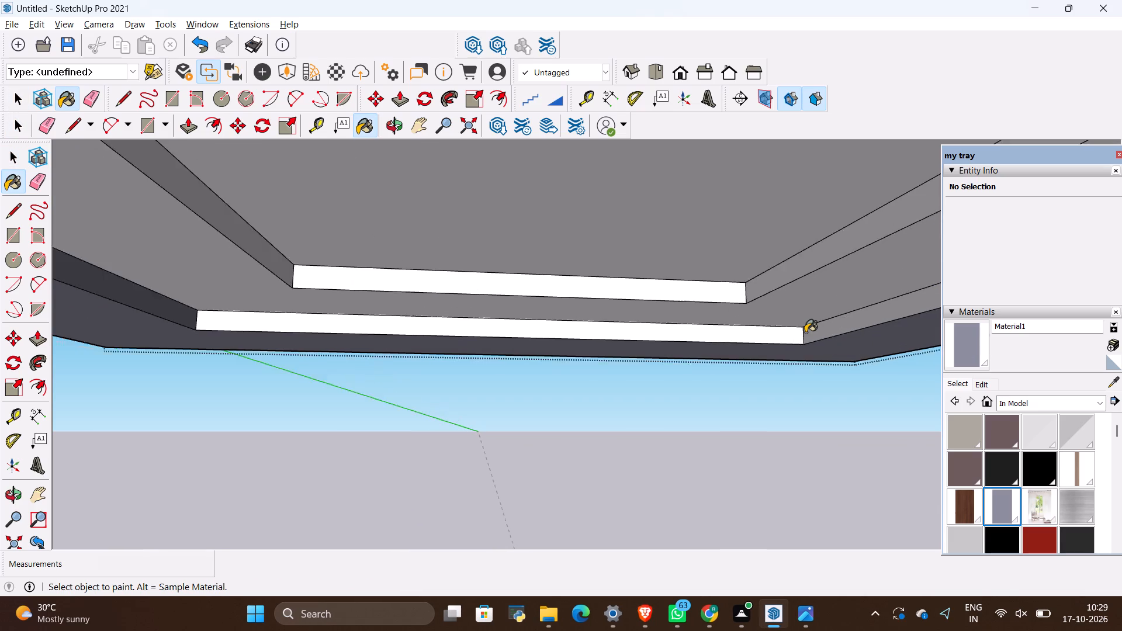
scroll(805, 332, up, 3)
click(815, 336)
click(780, 345)
scroll(780, 345, down, 20)
scroll(780, 345, down, 2)
middle_drag(805, 283, 118, 362)
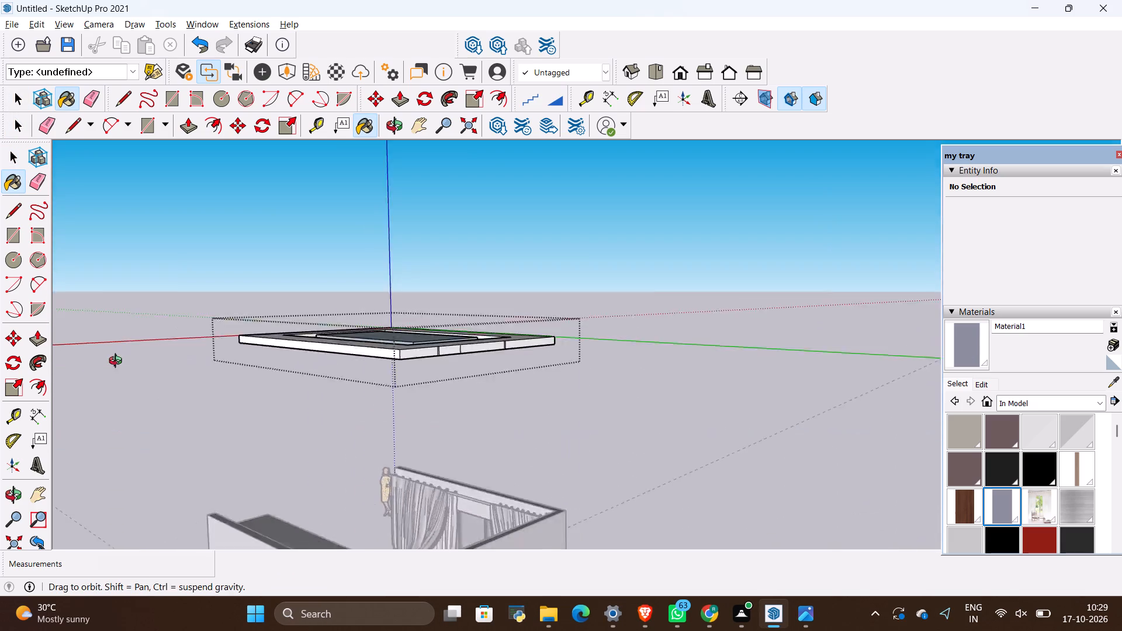
middle_drag(118, 362, 104, 207)
scroll(256, 334, up, 3)
scroll(365, 366, up, 14)
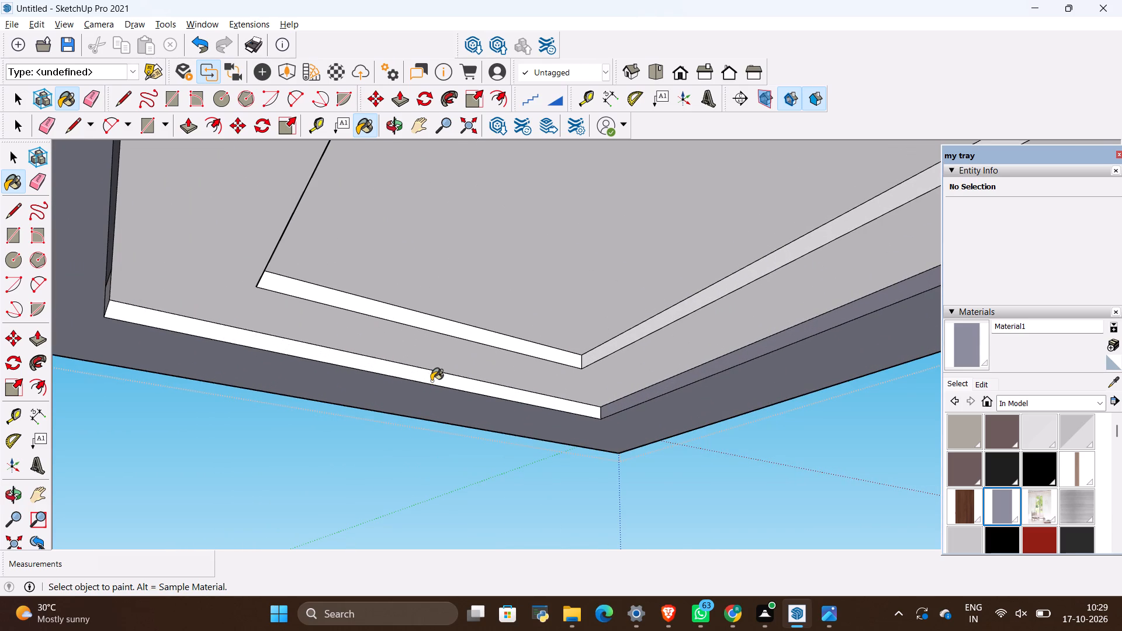
click(431, 381)
scroll(431, 381, up, 3)
key(space)
click(434, 404)
Create Material2 using the brown texture image 3cd20c8524baf53172bd83de409b0e3b.
scroll(445, 446, down, 7)
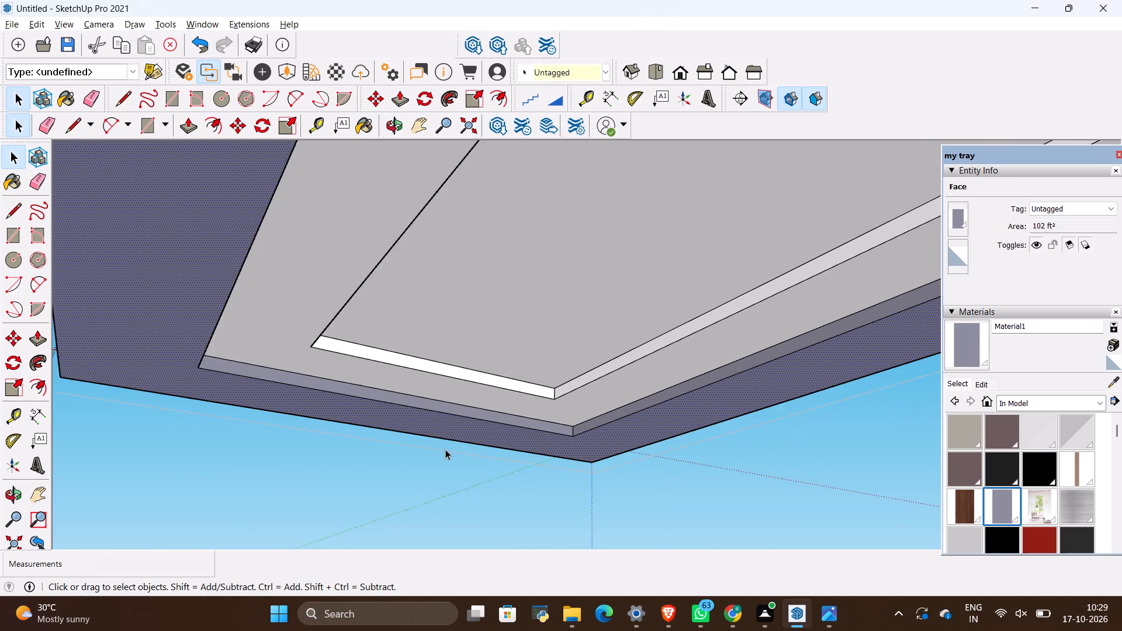
scroll(445, 449, down, 8)
middle_drag(314, 395, 894, 359)
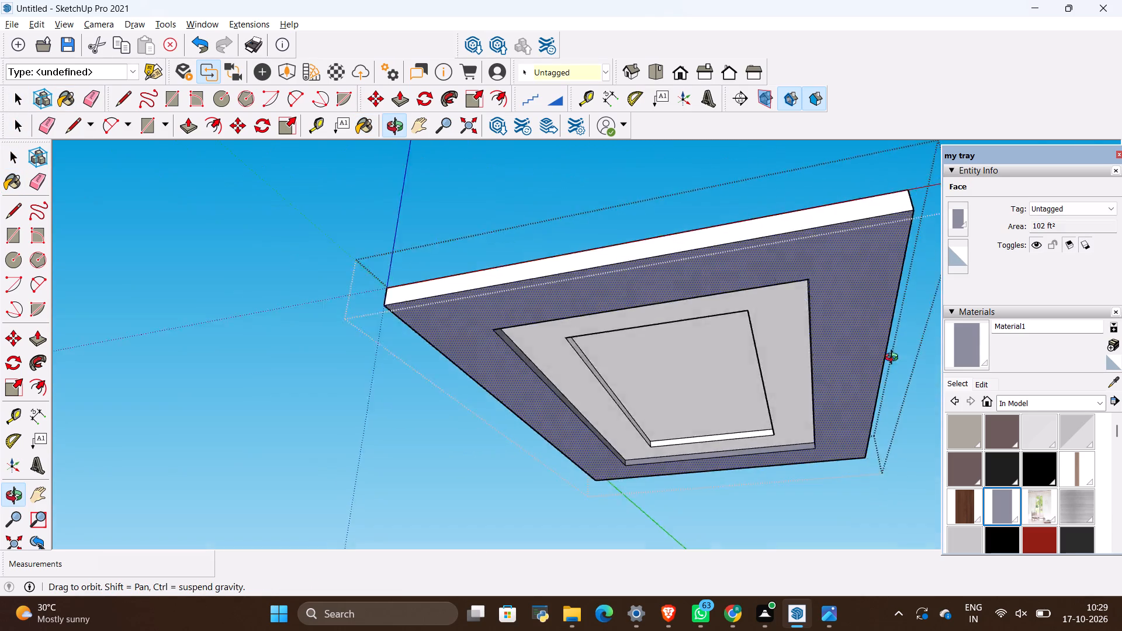
middle_drag(894, 359, 892, 281)
scroll(711, 279, down, 5)
middle_drag(761, 290, 741, 415)
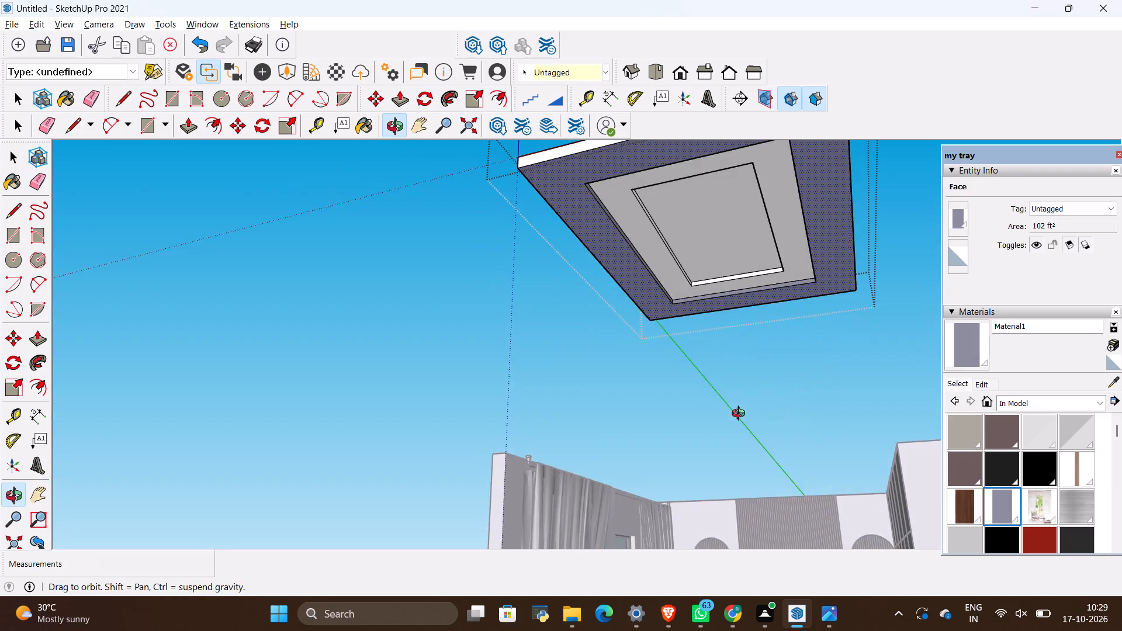
middle_drag(741, 415, 797, 345)
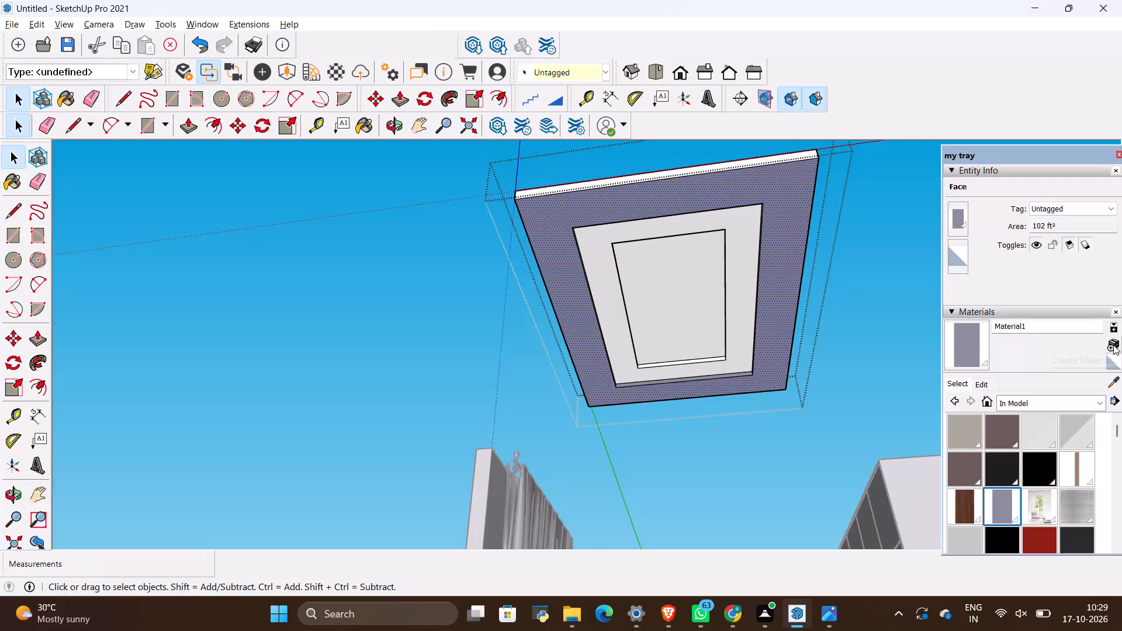
click(1113, 345)
click(629, 355)
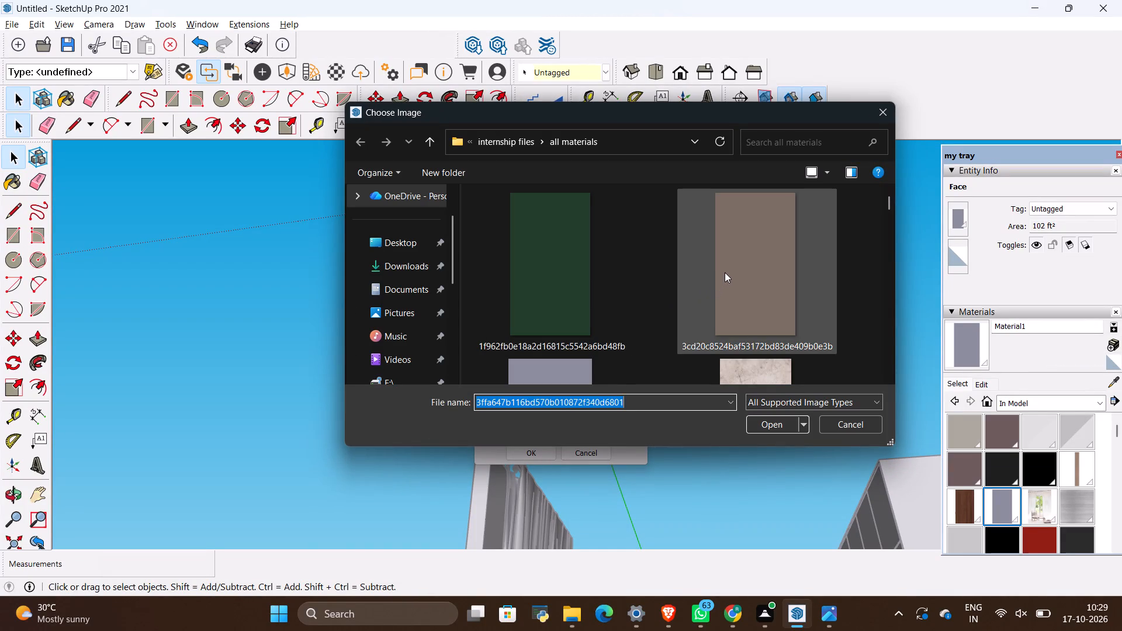
click(725, 272)
click(759, 419)
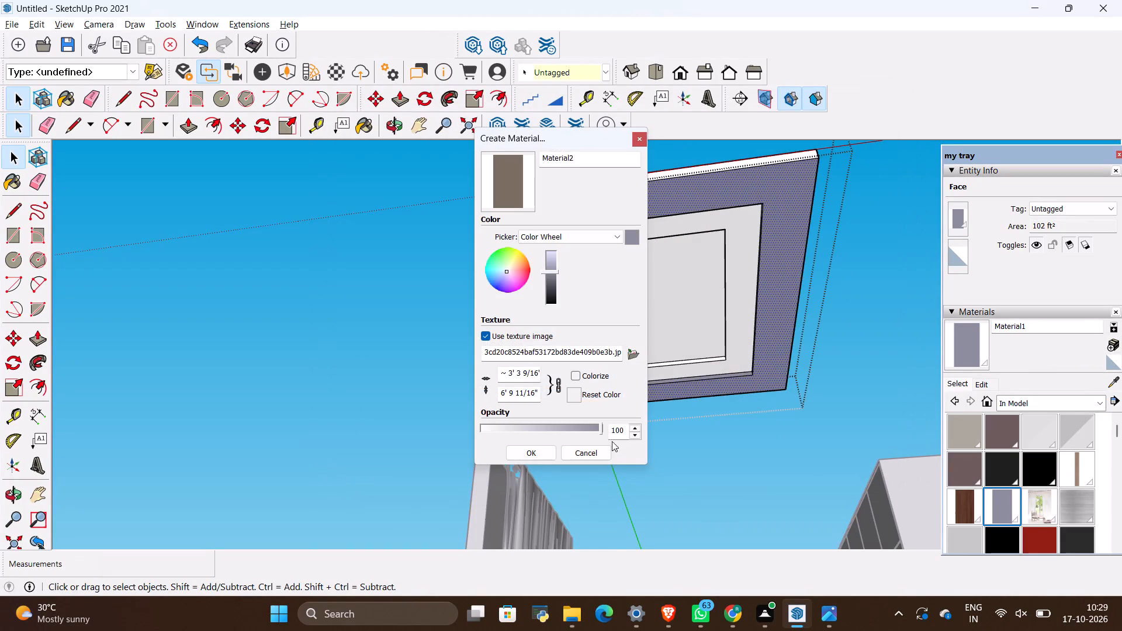
click(510, 456)
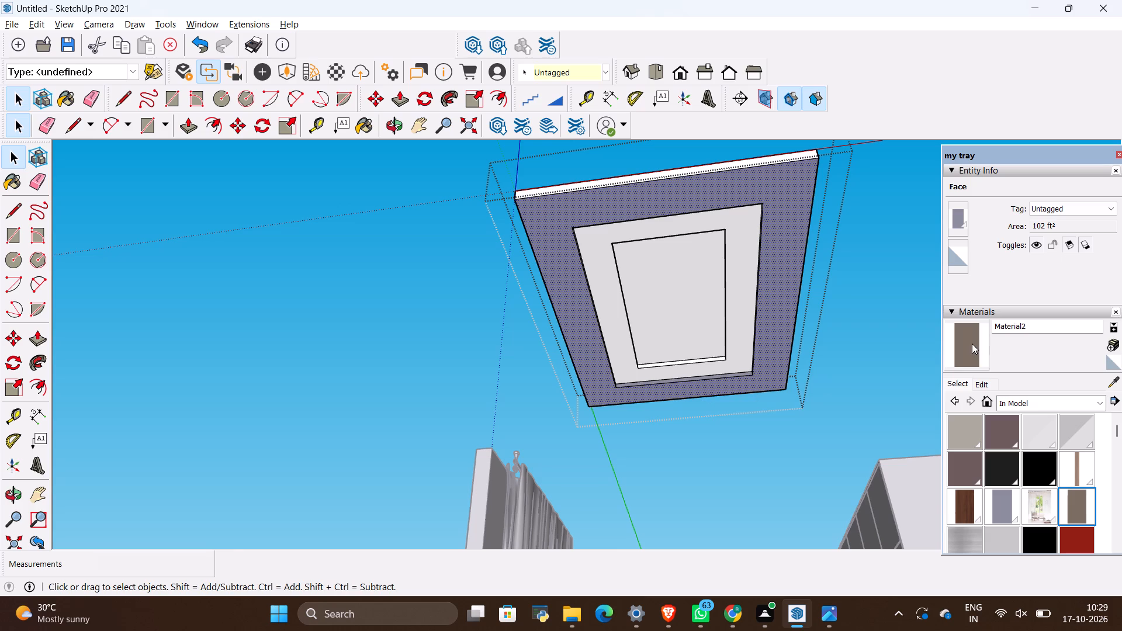
Paint Material2 on the underside of the middle ceiling band, one short inner step face and both long inner step faces.
click(972, 344)
scroll(780, 280, up, 2)
click(732, 285)
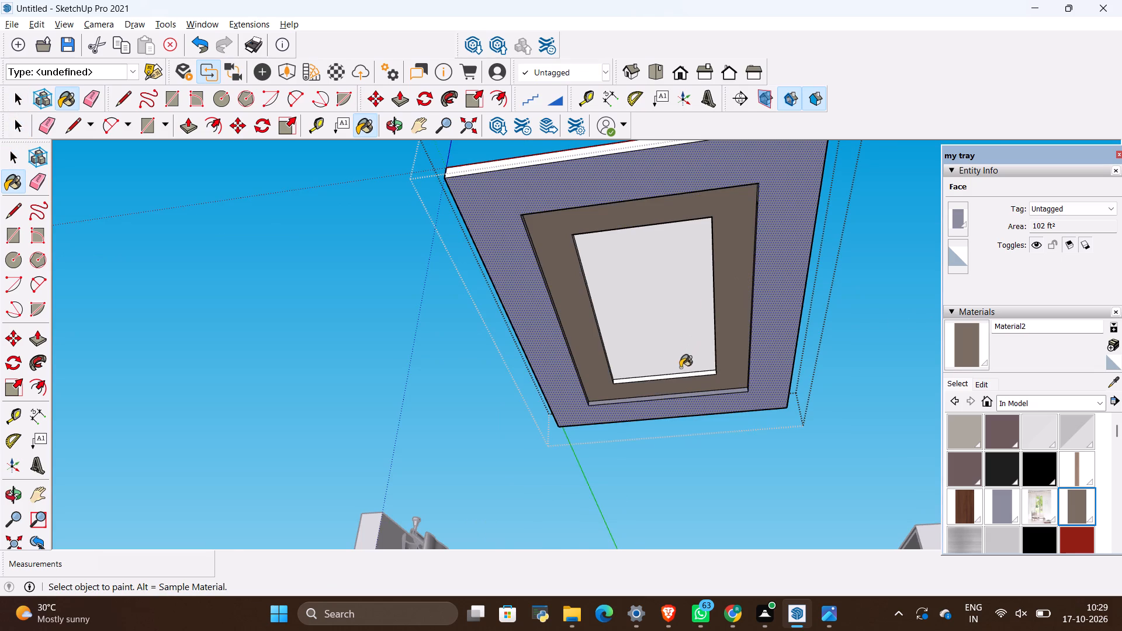
scroll(669, 389, up, 14)
click(710, 342)
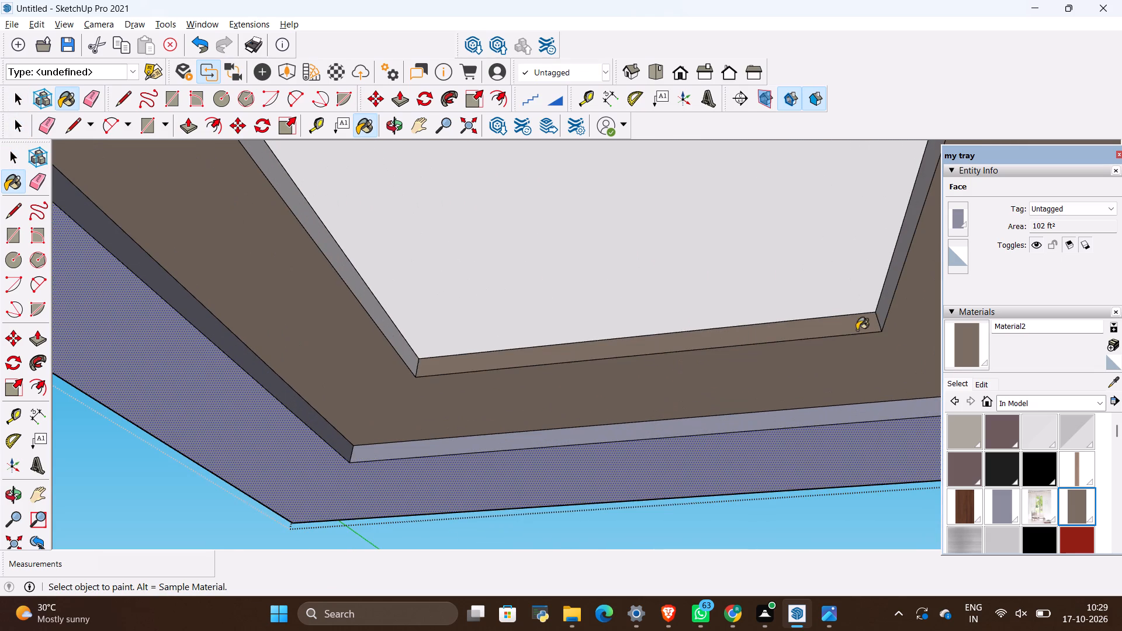
scroll(896, 311, up, 9)
click(868, 303)
scroll(894, 351, down, 3)
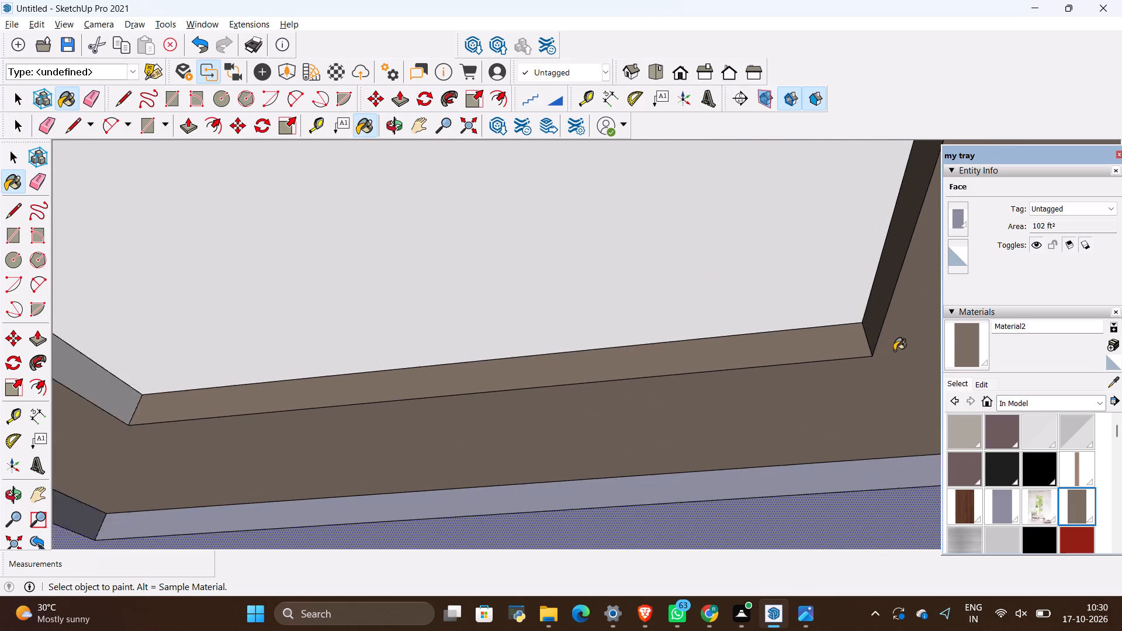
scroll(894, 351, down, 6)
scroll(365, 383, up, 9)
click(395, 370)
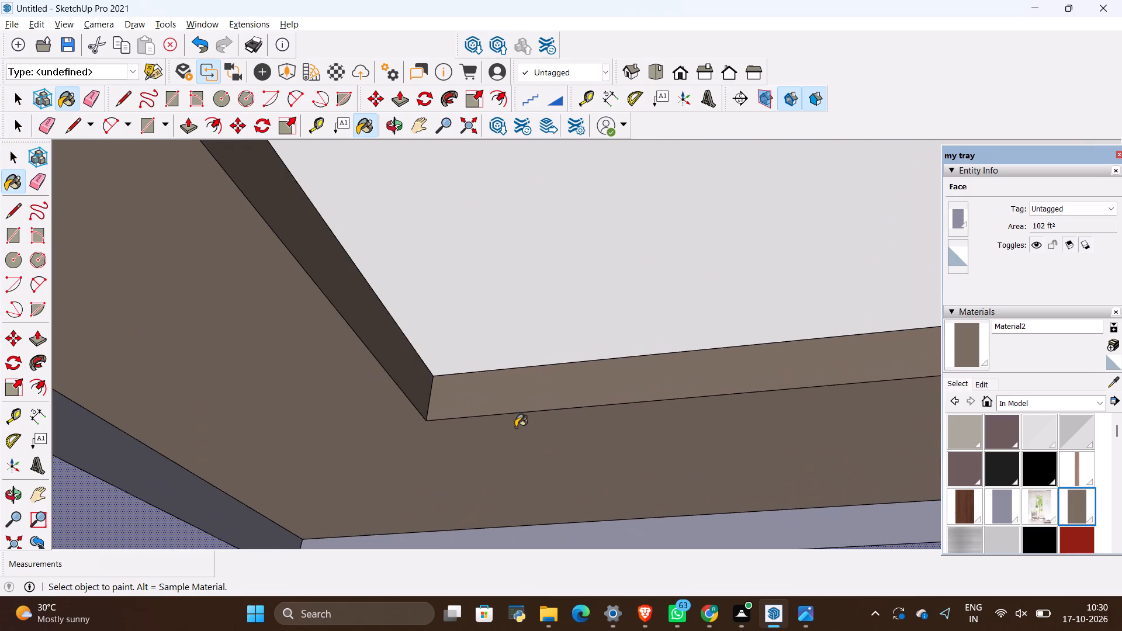
Paint Material2 on the remaining white short face of the inner ceiling step and close the ceiling group.
scroll(517, 428, down, 20)
scroll(517, 428, down, 9)
middle_drag(549, 338, 0, 424)
middle_drag(498, 373, 363, 355)
scroll(939, 279, up, 3)
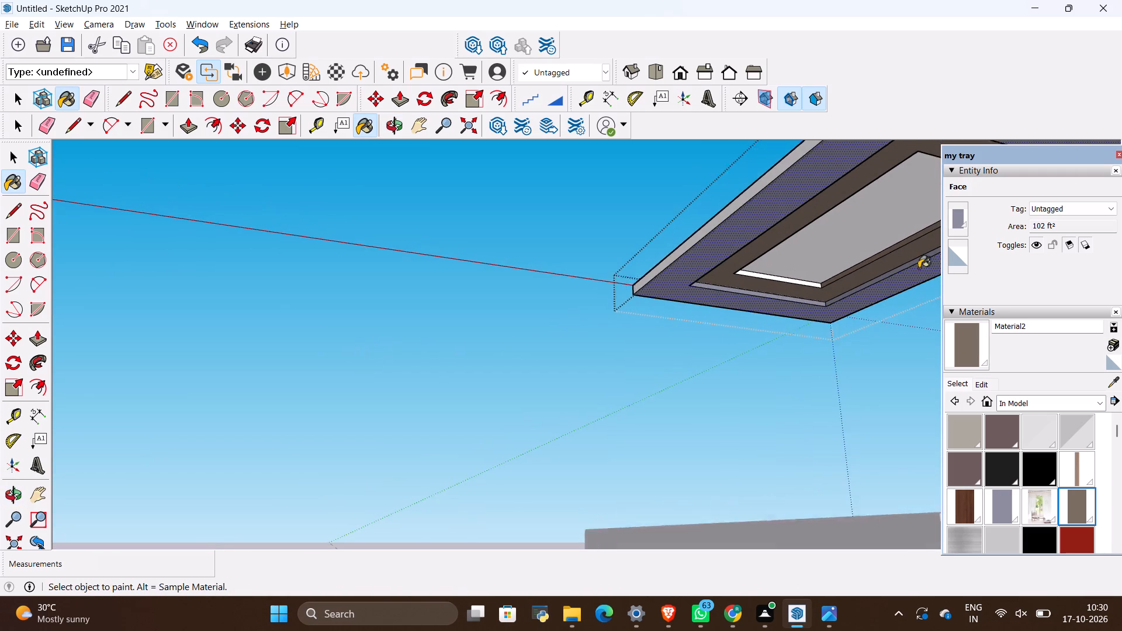
scroll(919, 268, up, 19)
click(800, 289)
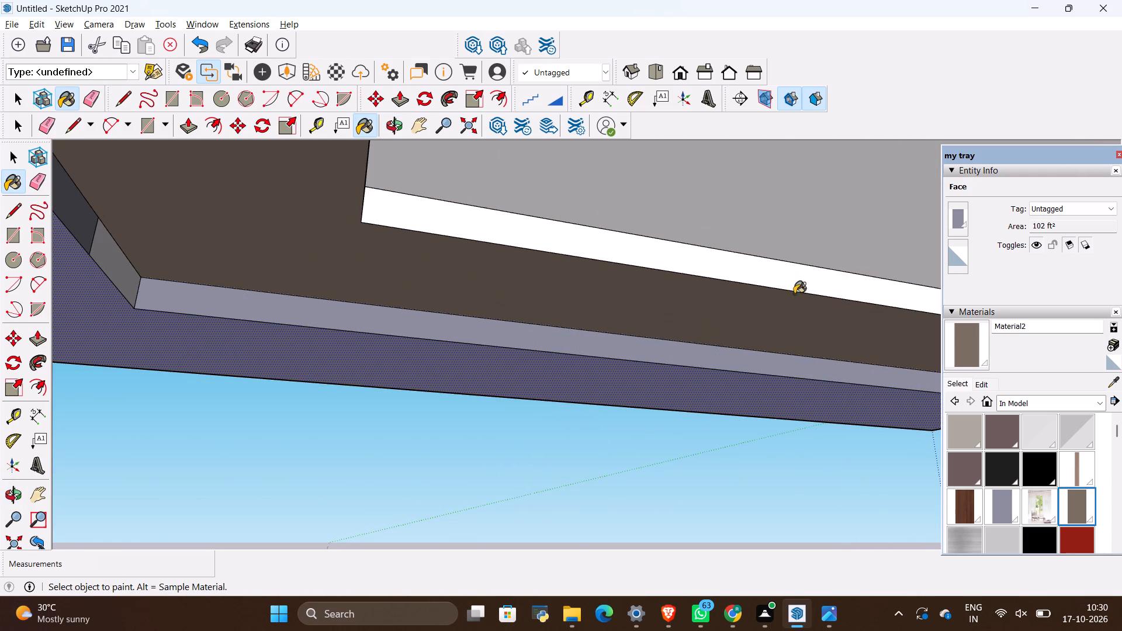
scroll(647, 441, down, 4)
key(space)
click(593, 471)
scroll(595, 467, down, 10)
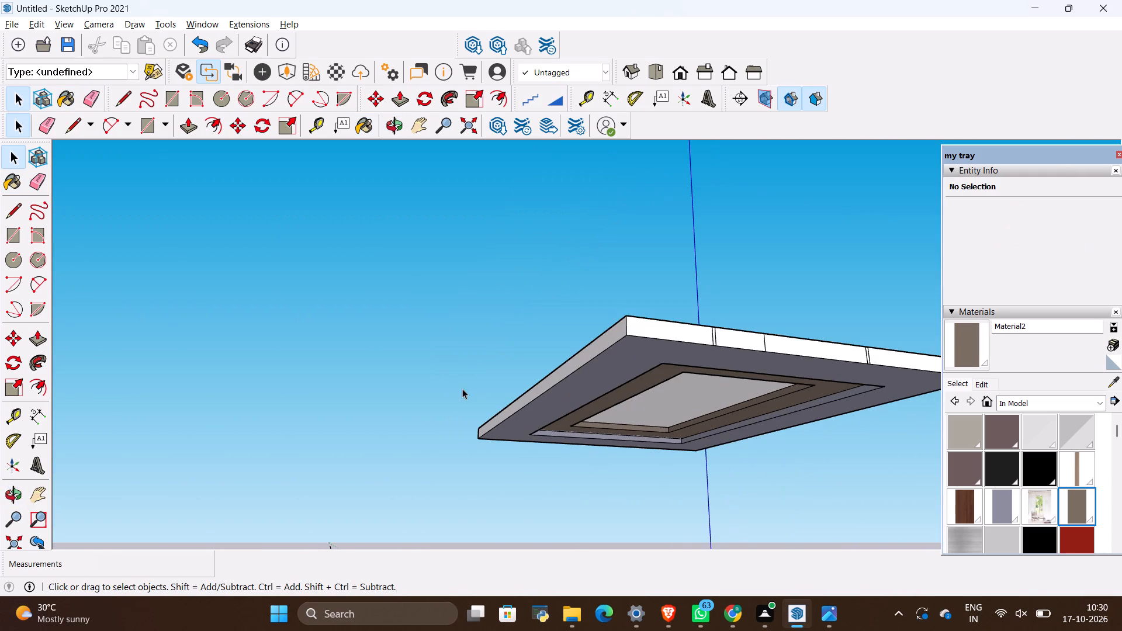
click(419, 358)
Examine the painted ceiling from below and from the side, together with the room beneath it.
scroll(422, 343, down, 6)
middle_drag(361, 342, 838, 383)
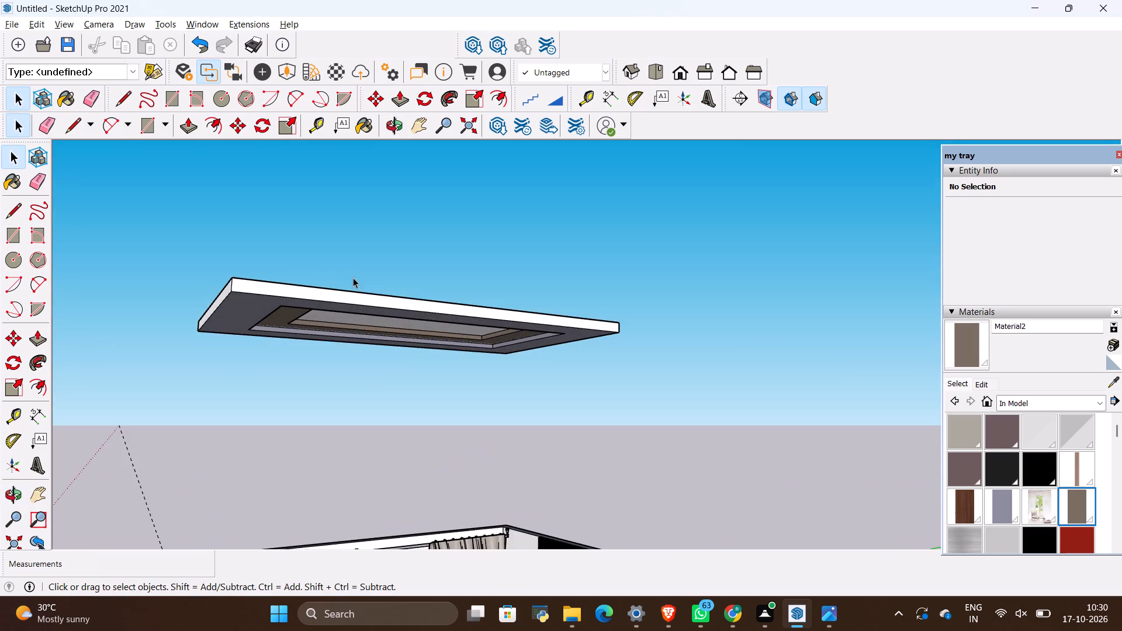
middle_drag(352, 277, 650, 315)
scroll(616, 249, down, 5)
middle_drag(605, 363, 525, 190)
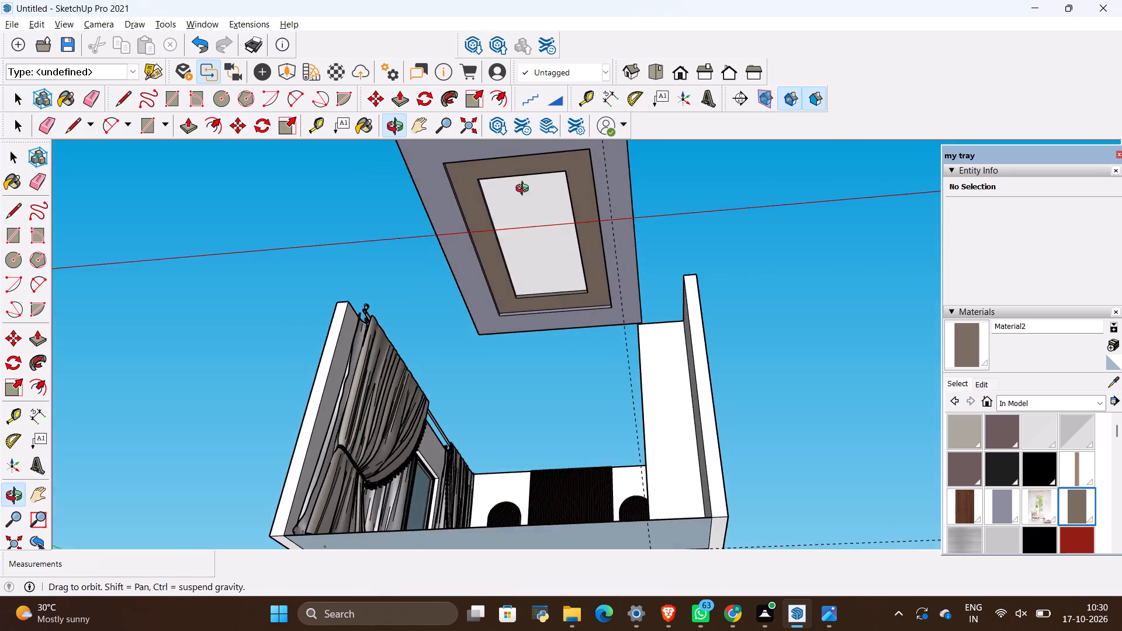
middle_drag(525, 190, 628, 317)
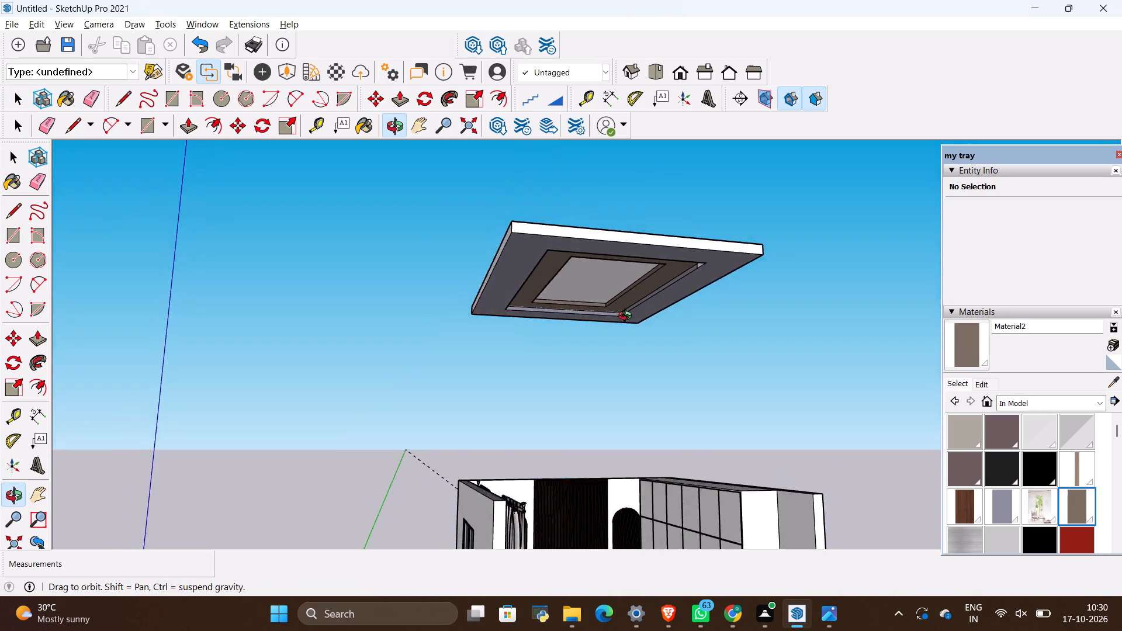
middle_drag(628, 317, 636, 300)
scroll(618, 293, down, 5)
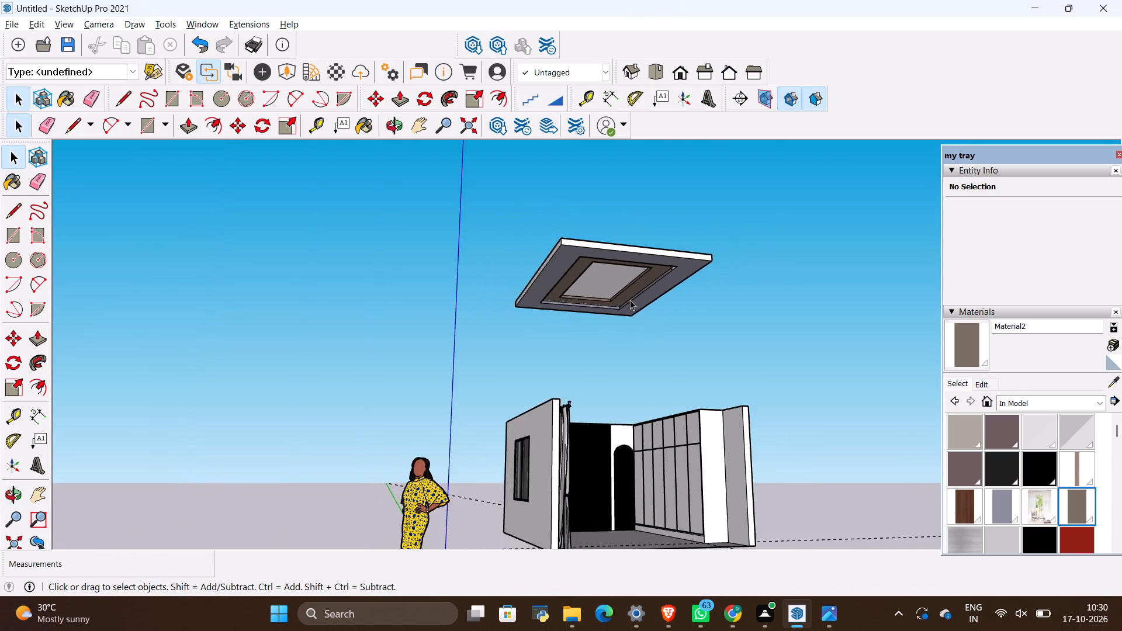
middle_drag(630, 300, 616, 180)
scroll(610, 178, up, 16)
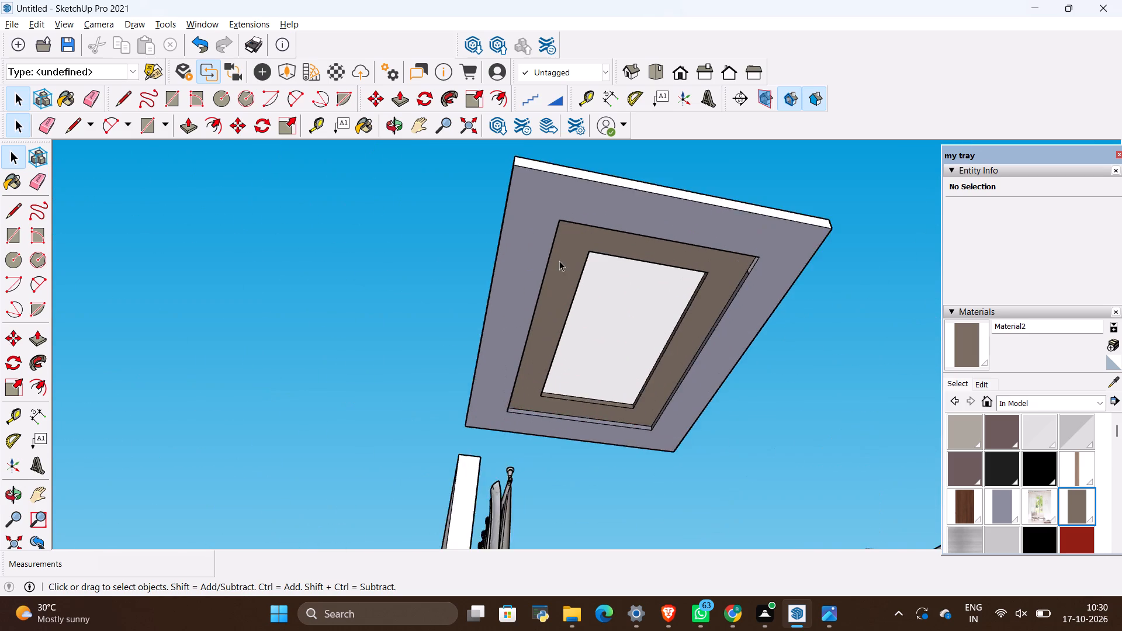
scroll(559, 261, up, 5)
middle_drag(612, 273, 549, 284)
scroll(550, 275, down, 5)
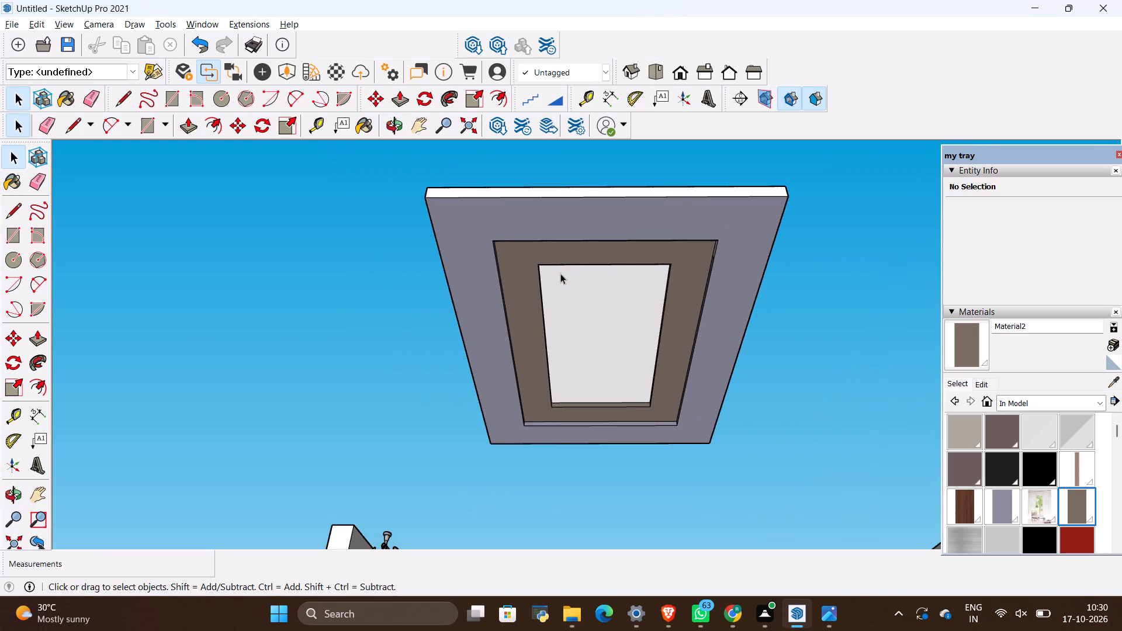
middle_drag(587, 273, 633, 271)
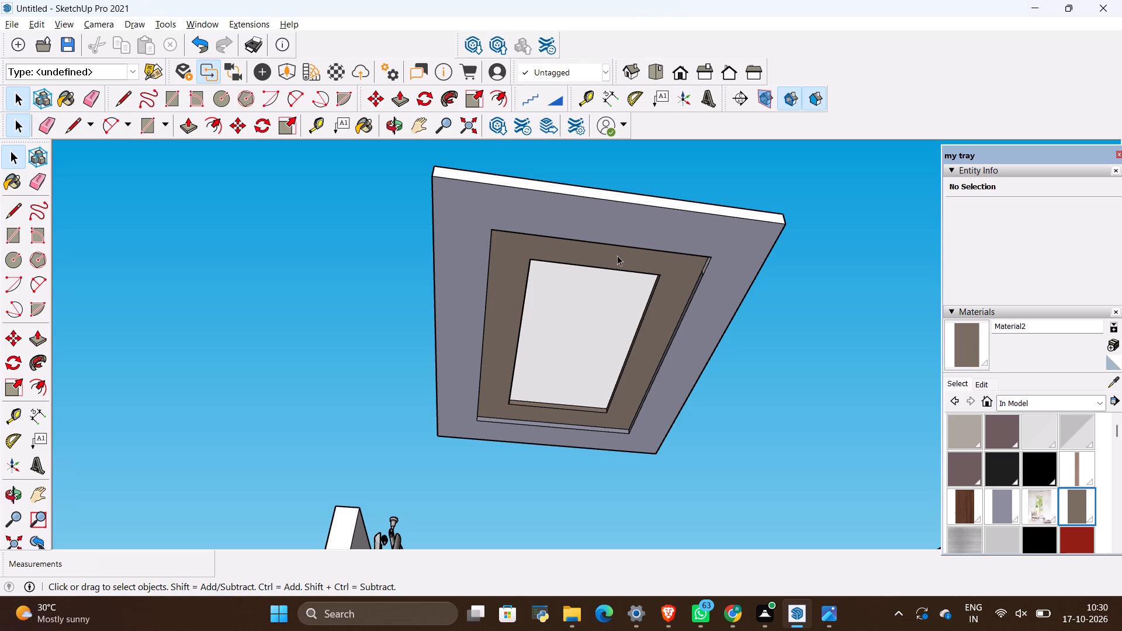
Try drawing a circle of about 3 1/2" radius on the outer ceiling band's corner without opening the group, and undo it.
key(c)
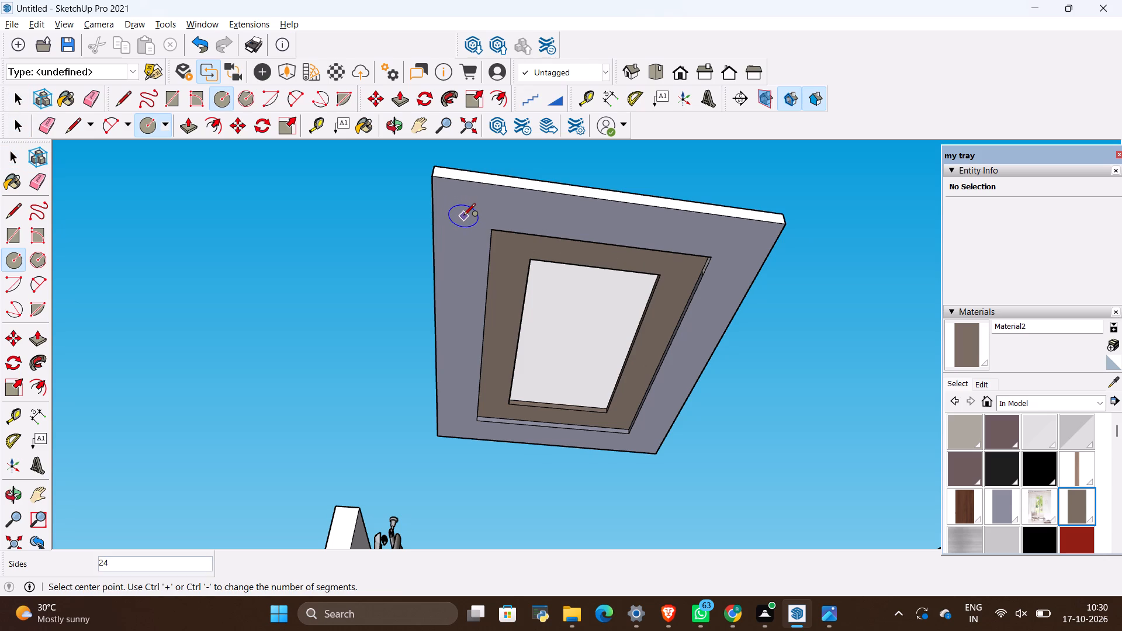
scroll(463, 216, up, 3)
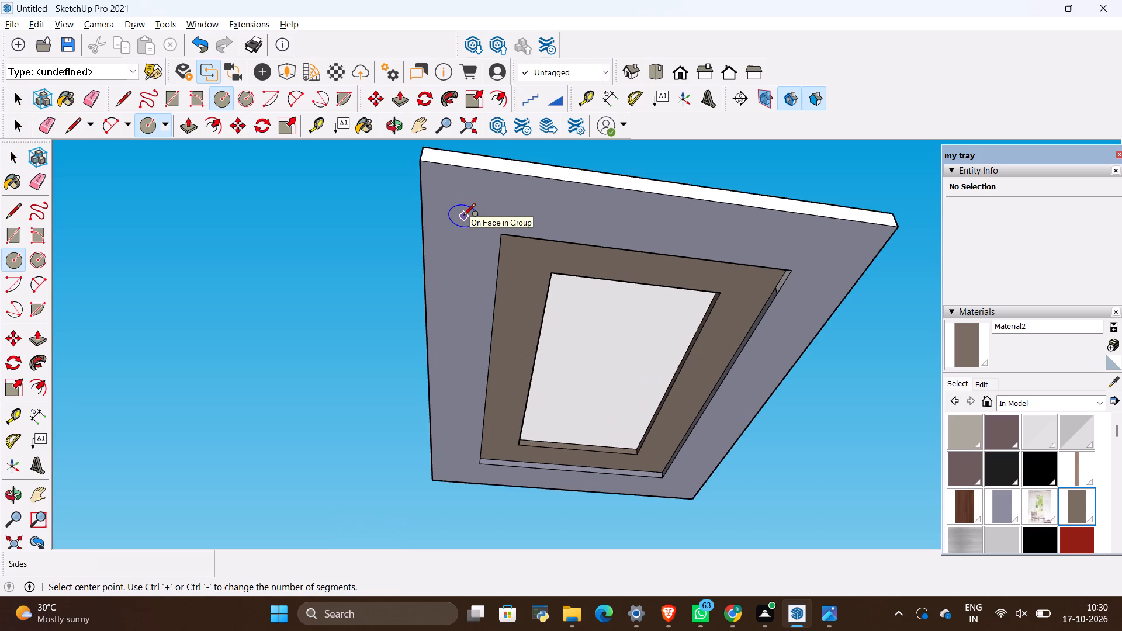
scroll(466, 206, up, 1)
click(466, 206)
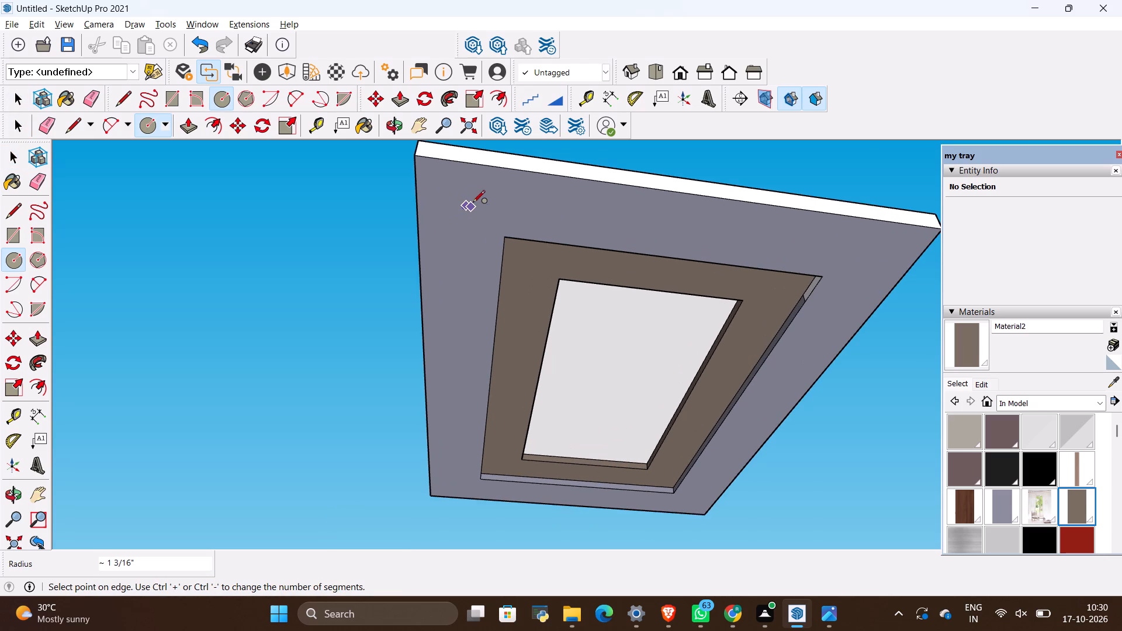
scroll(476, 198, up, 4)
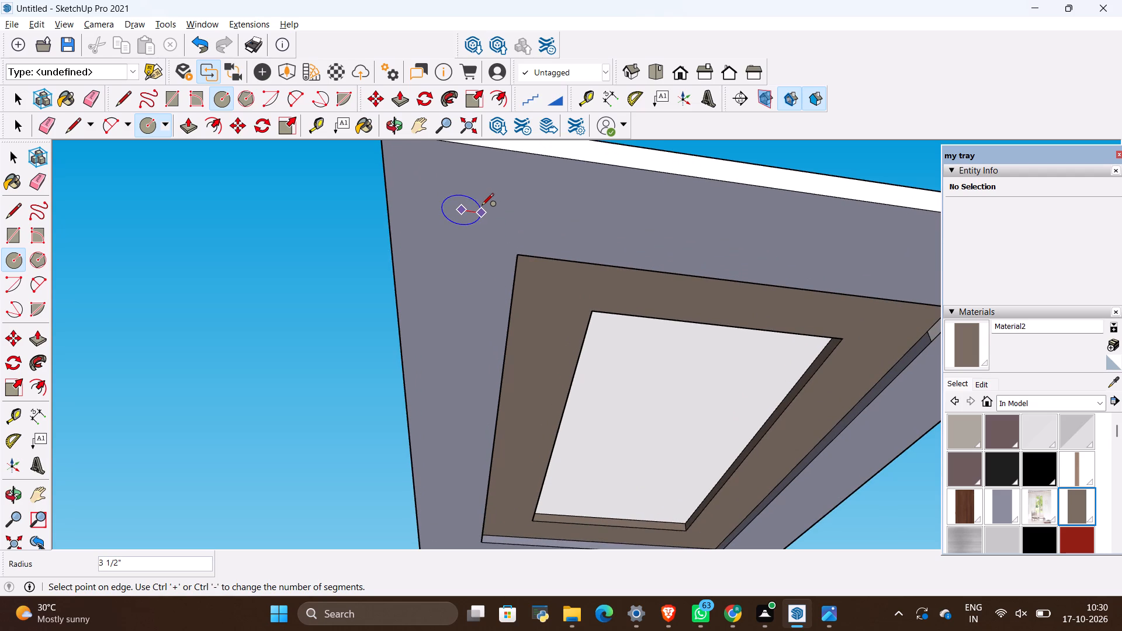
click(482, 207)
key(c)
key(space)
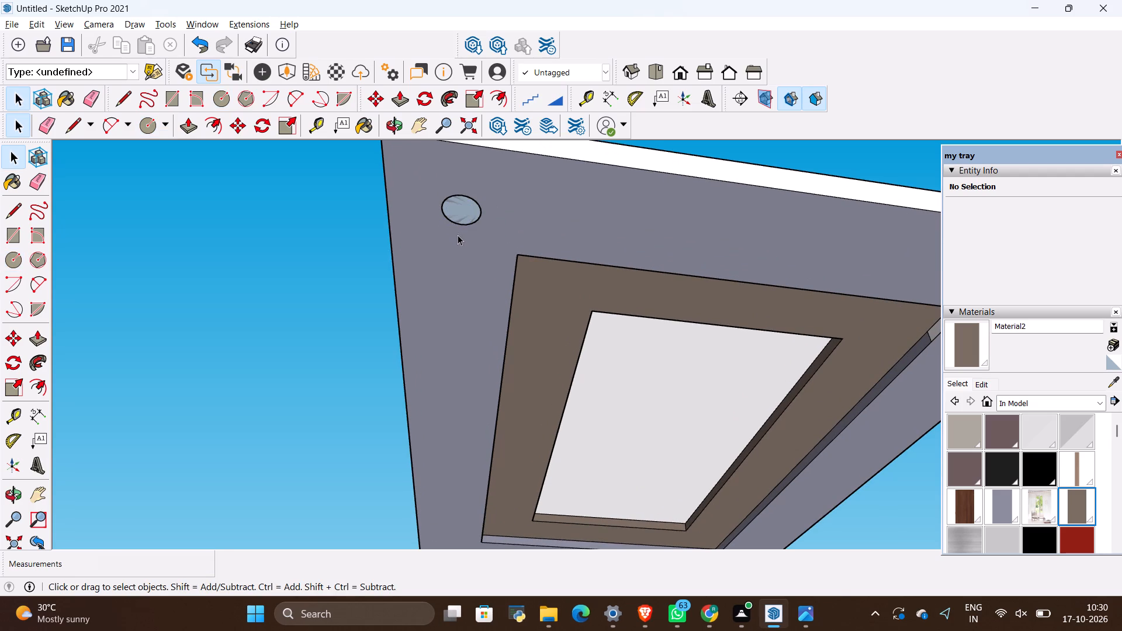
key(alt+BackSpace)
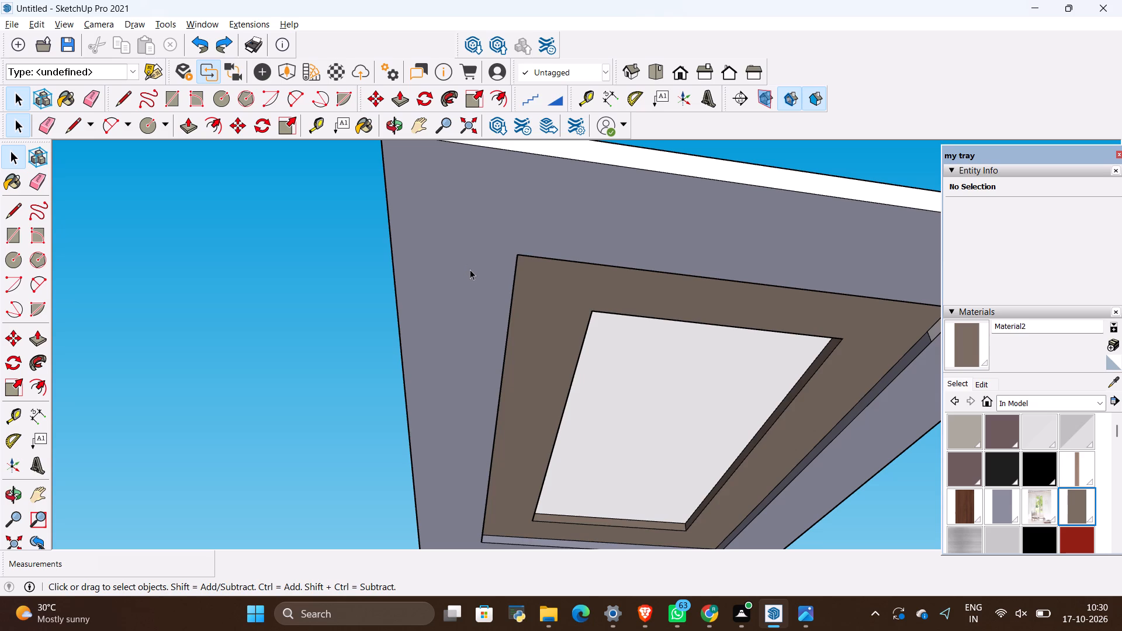
Open the ceiling group and draw a circle of about 3 13/16" radius on the outer band's underside near its corner.
double_click(470, 269)
key(c)
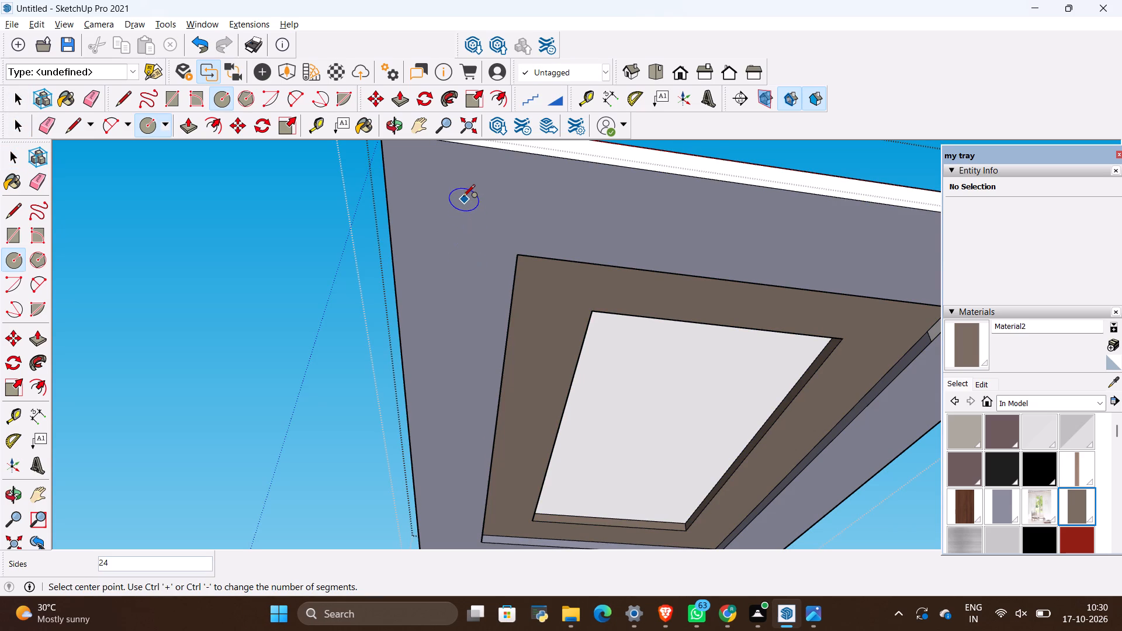
click(459, 209)
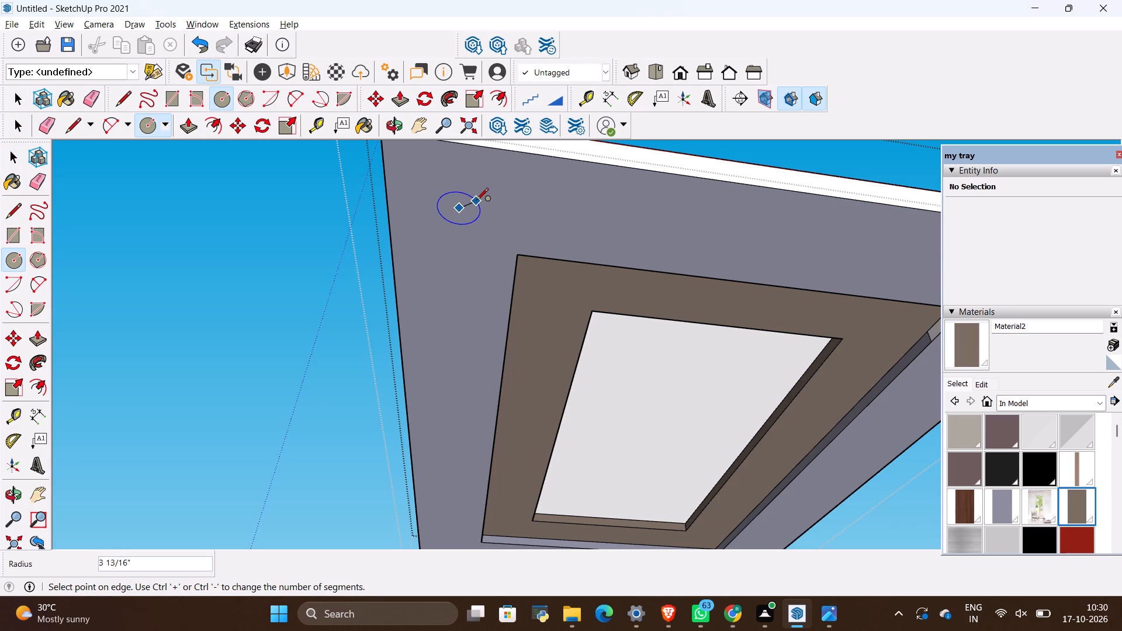
click(476, 201)
key(space)
Group the circle's face and edge, and convert the group into a component named Component#2.
double_click(465, 217)
right_click(465, 217)
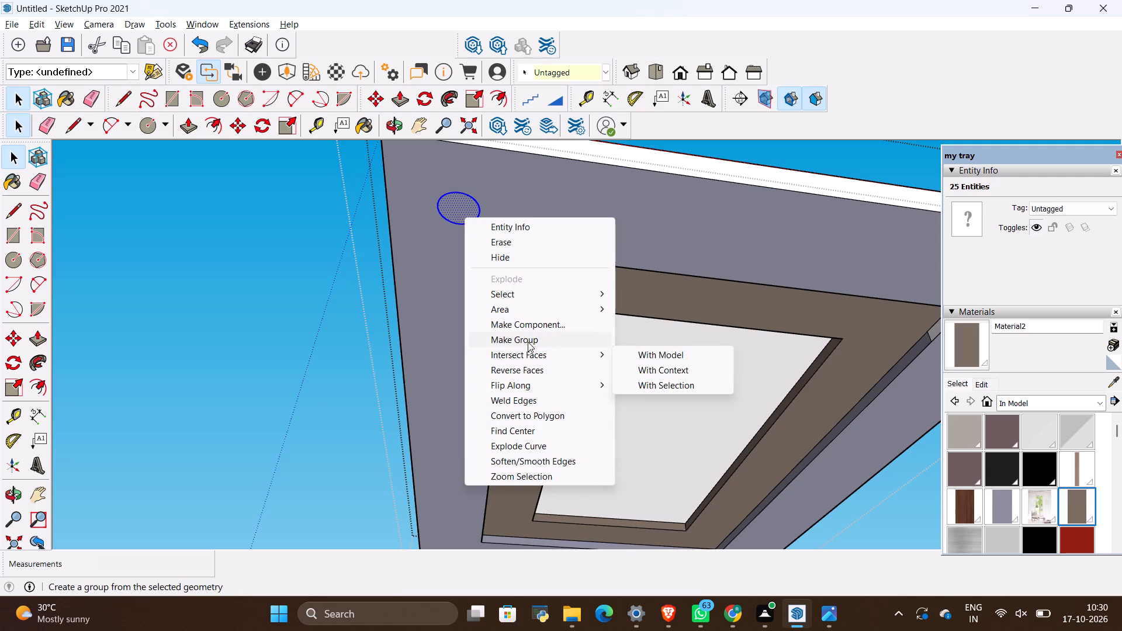
click(528, 342)
right_click(458, 209)
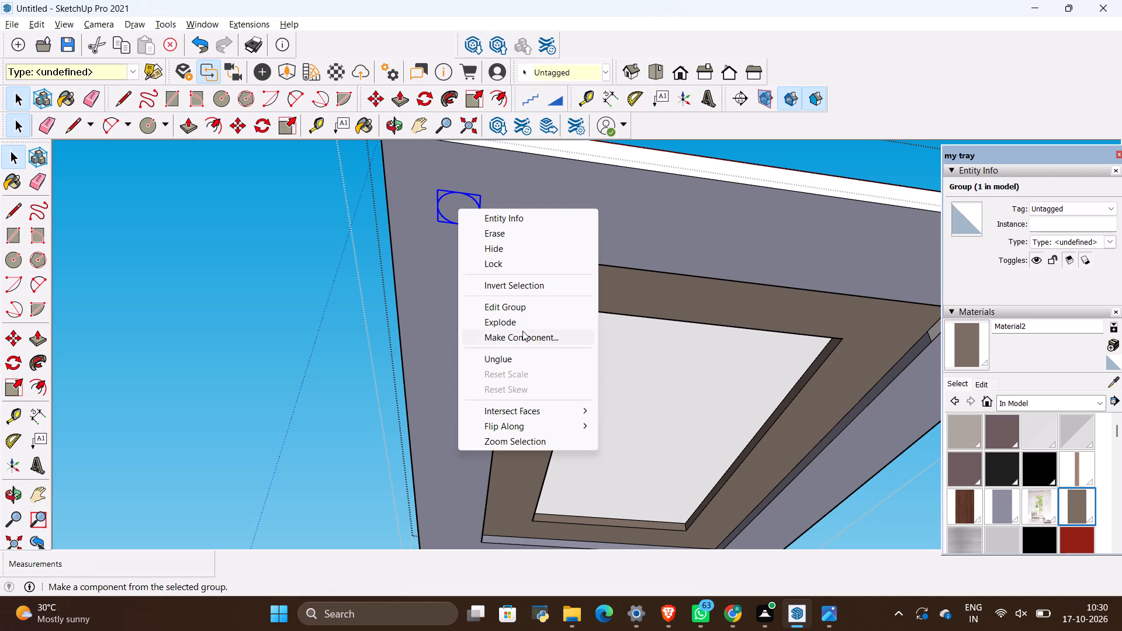
click(522, 337)
click(567, 453)
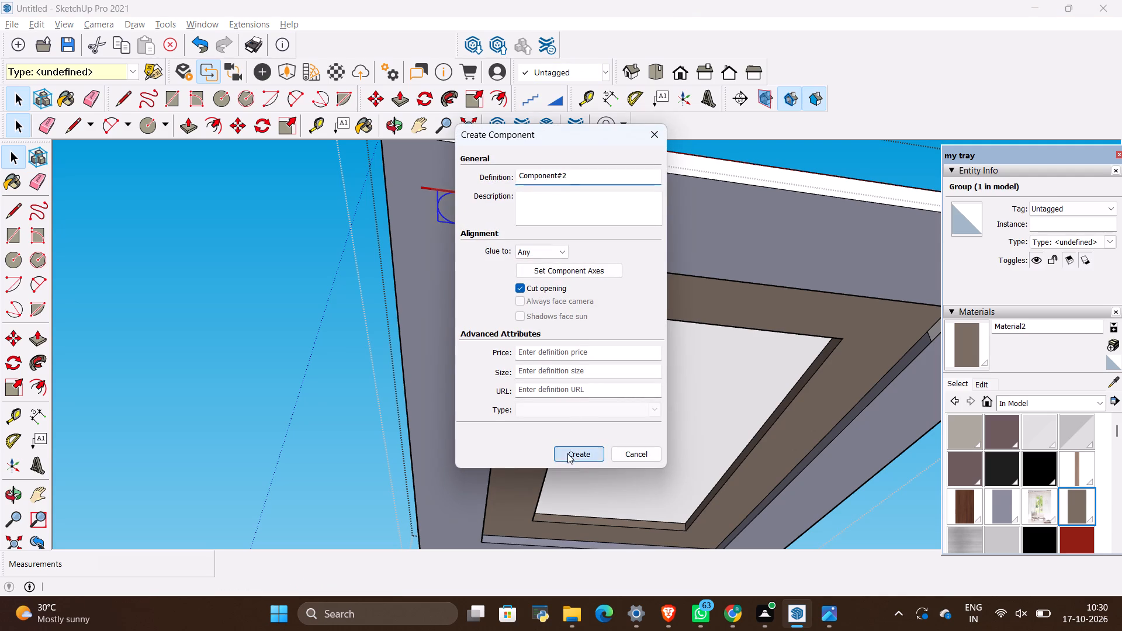
Paint the circular light component with the white Color M00 from the Colors library.
scroll(999, 459, down, 2)
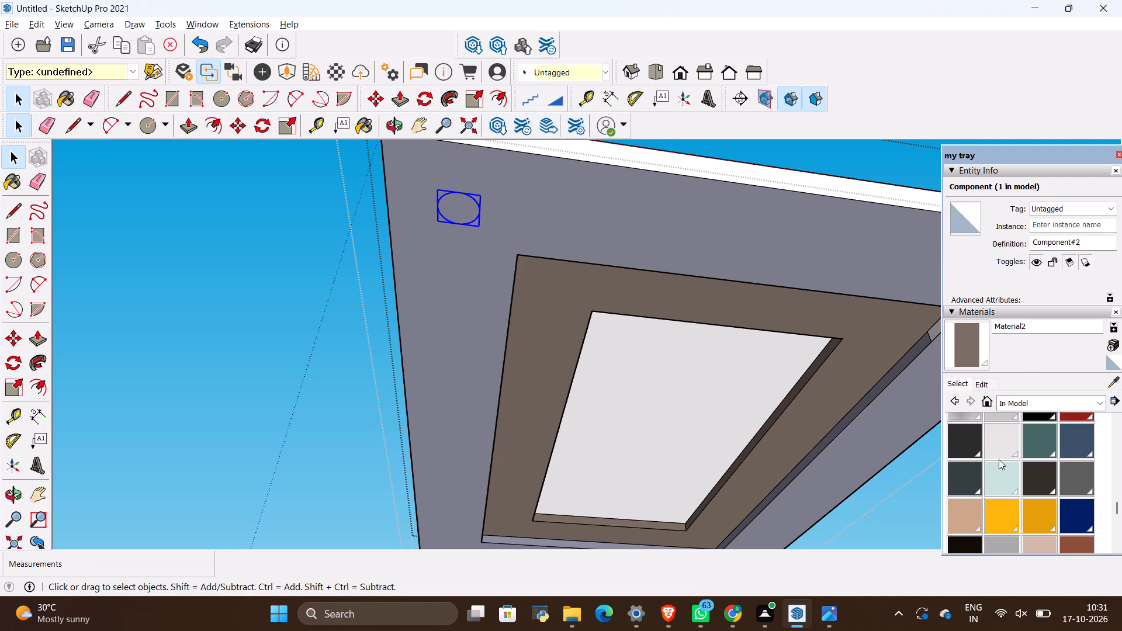
scroll(1001, 439, down, 2)
scroll(1014, 449, up, 4)
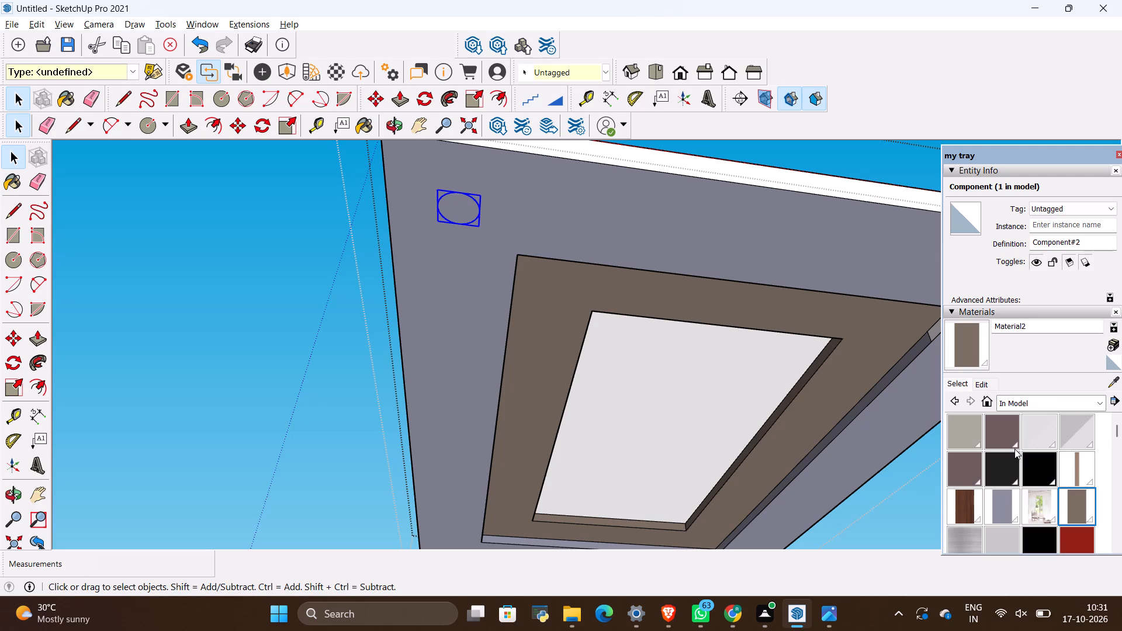
scroll(1014, 449, up, 2)
click(1047, 403)
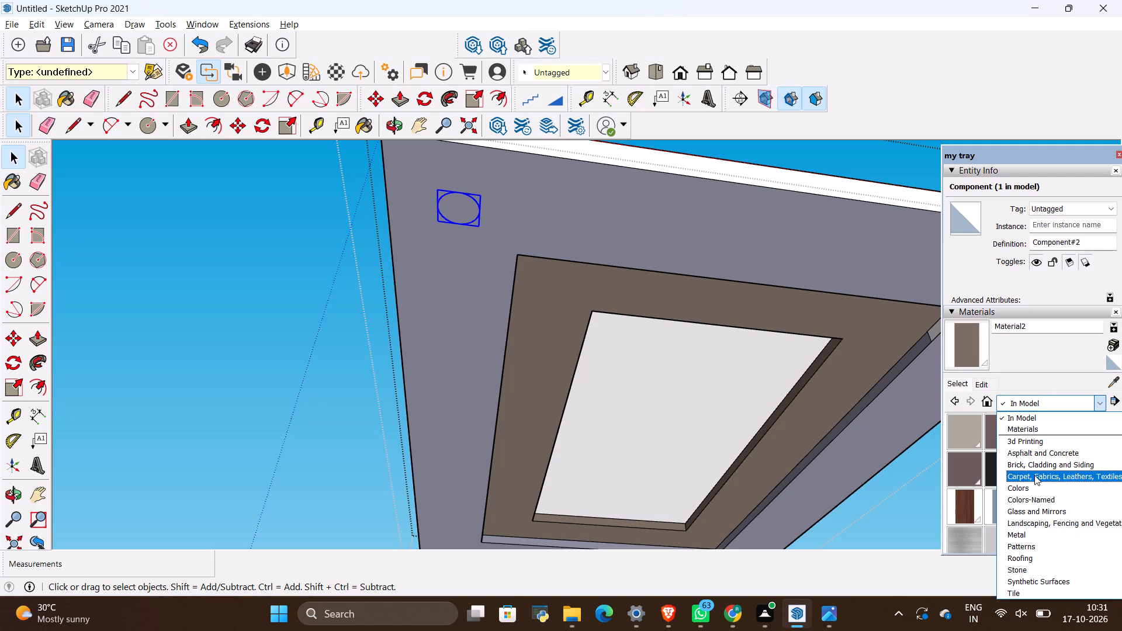
click(1034, 484)
scroll(1027, 464, down, 7)
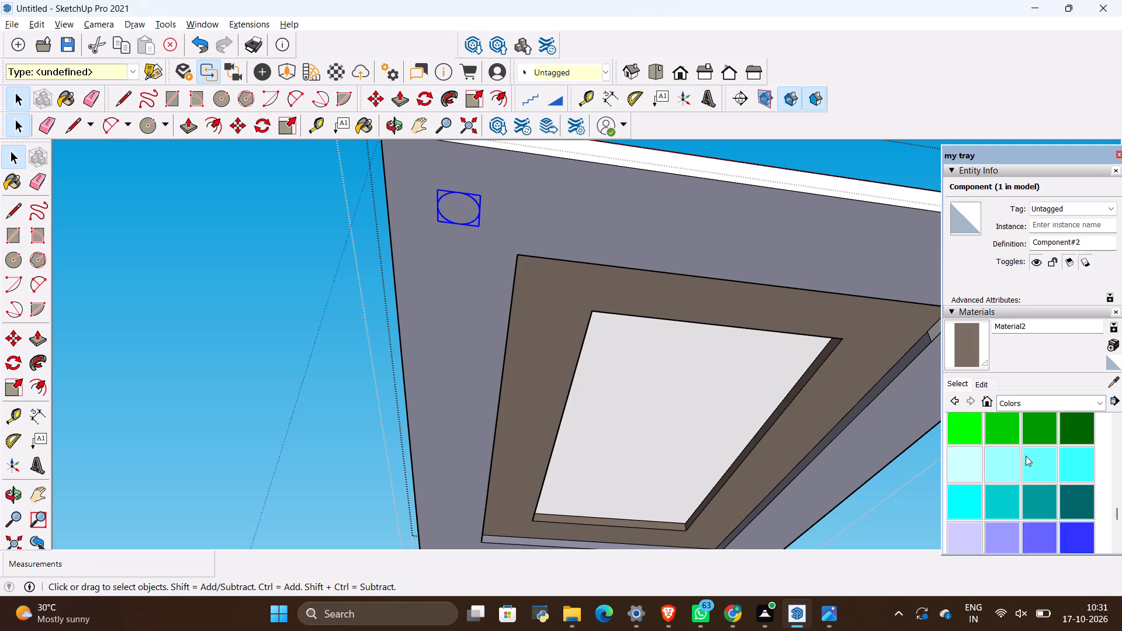
scroll(1026, 456, down, 7)
scroll(1024, 458, up, 1)
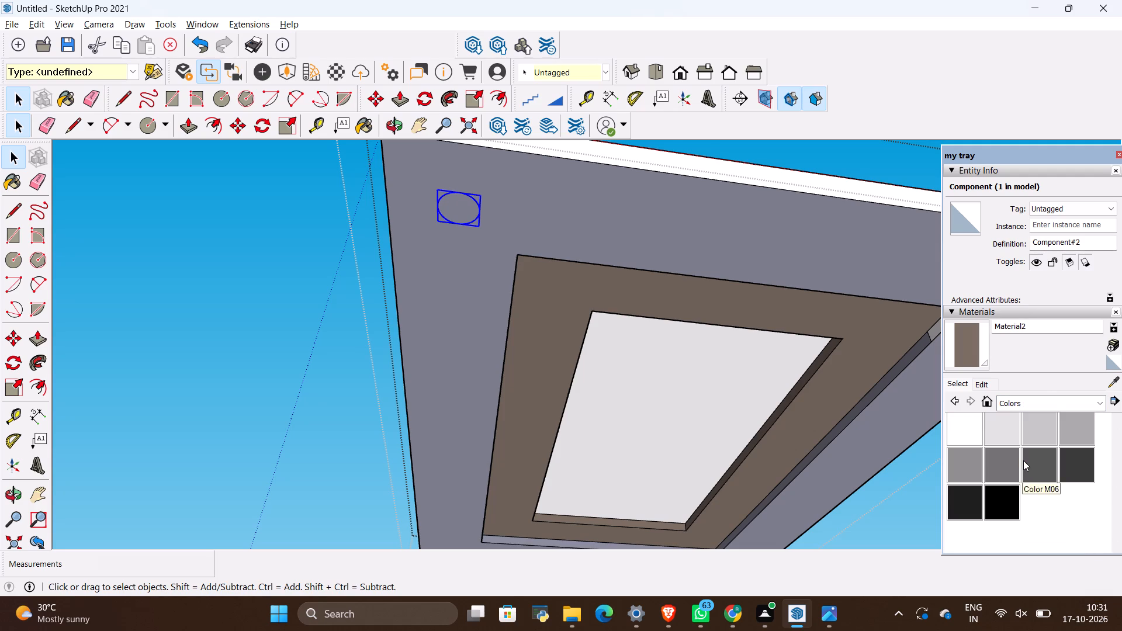
click(963, 428)
scroll(430, 196, up, 3)
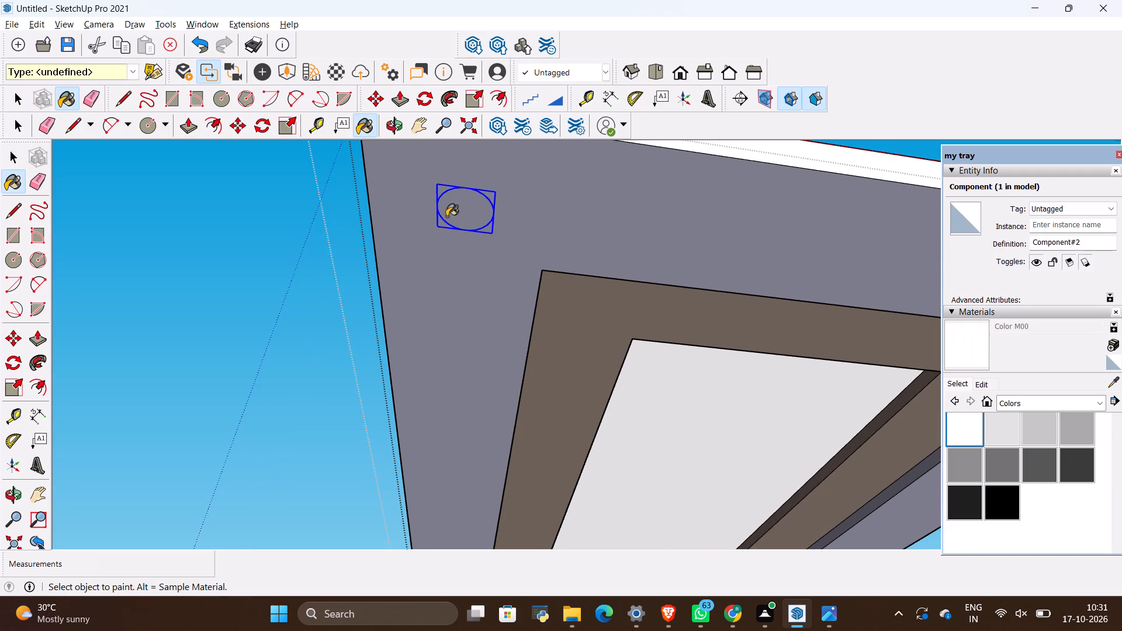
click(452, 220)
key(space)
Paint the circular face inside the component with Color M00 and close the component.
double_click(463, 220)
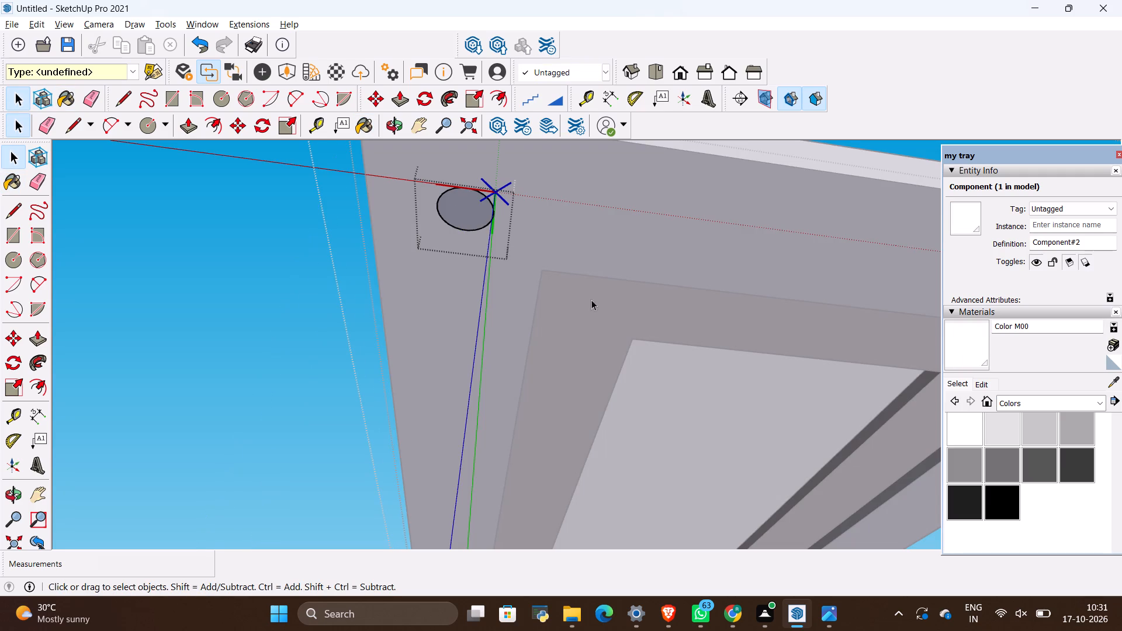
click(964, 433)
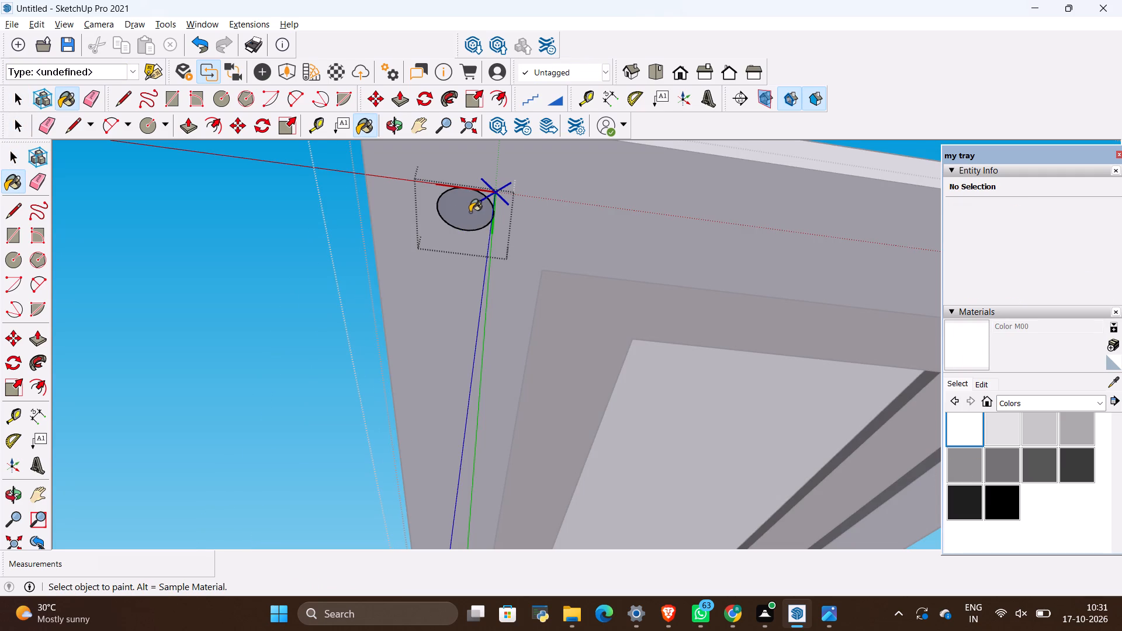
click(470, 212)
key(space)
click(240, 315)
Copy the white disc about 9' 8" along the ceiling's short edge to the adjacent corner of the outer band.
scroll(511, 272, down, 3)
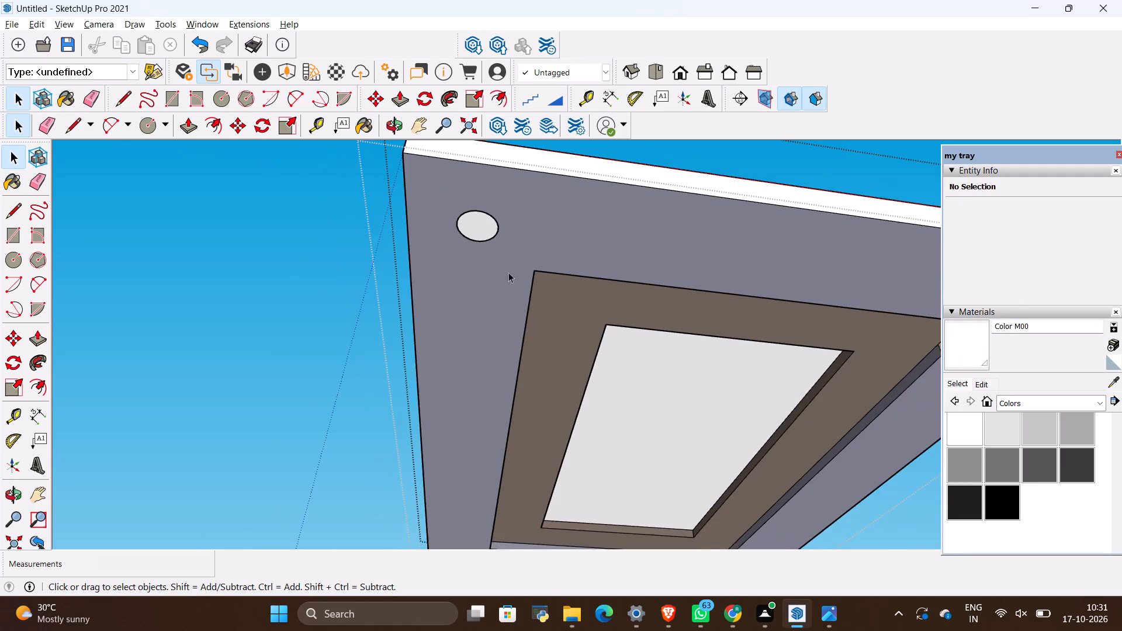
scroll(562, 242, down, 1)
middle_drag(562, 242, 527, 272)
middle_drag(522, 275, 510, 224)
click(485, 246)
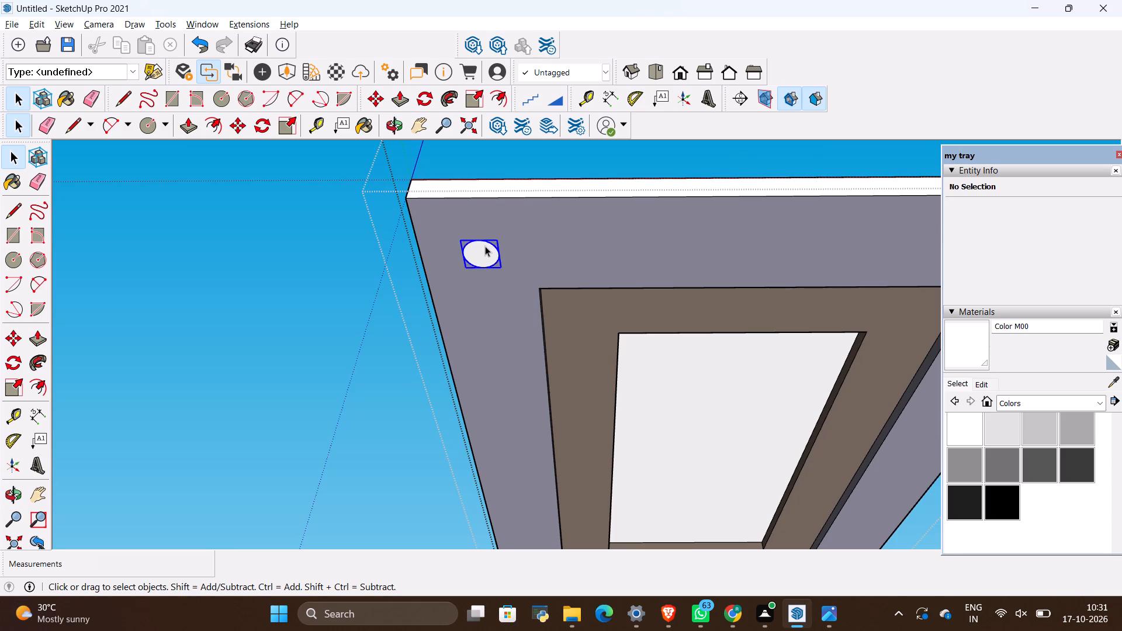
key(m)
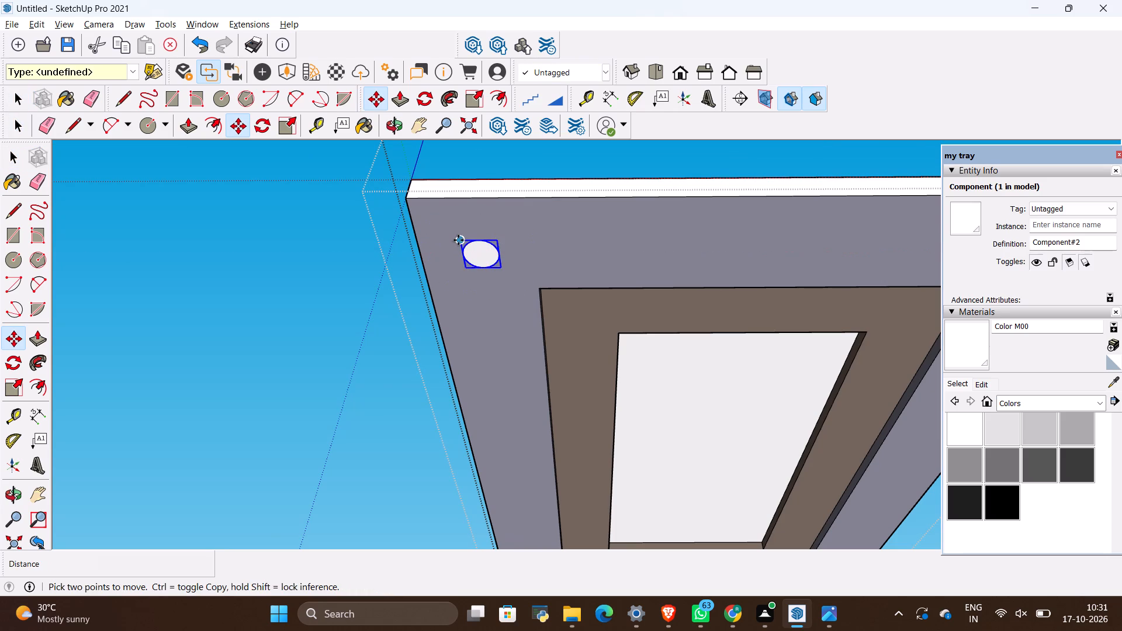
ctrl+click(458, 240)
scroll(540, 228, down, 4)
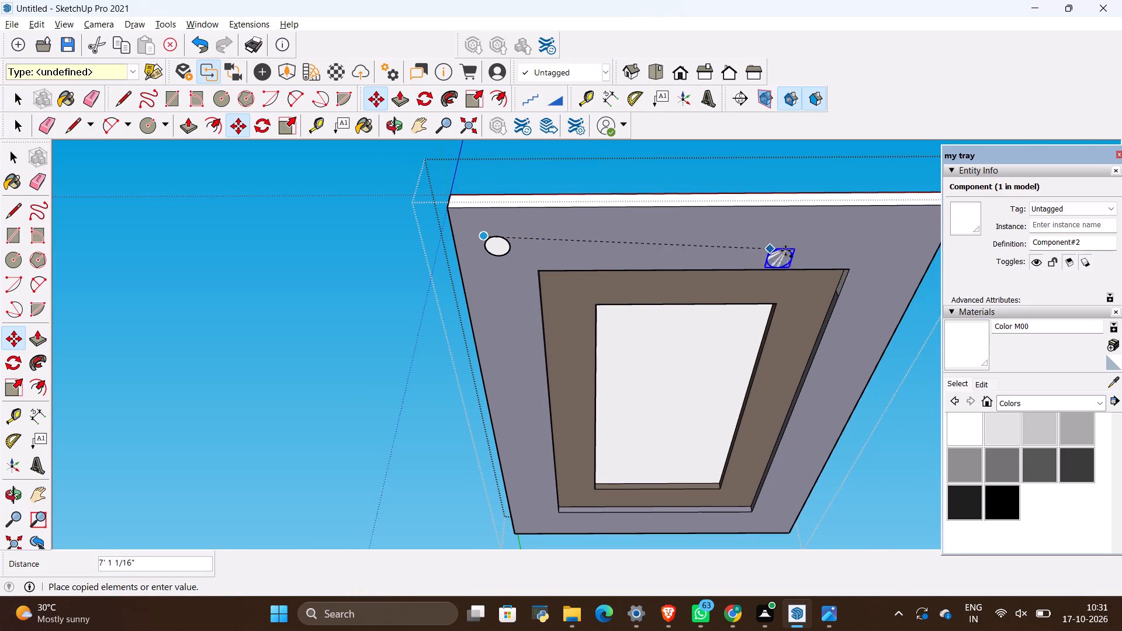
click(879, 240)
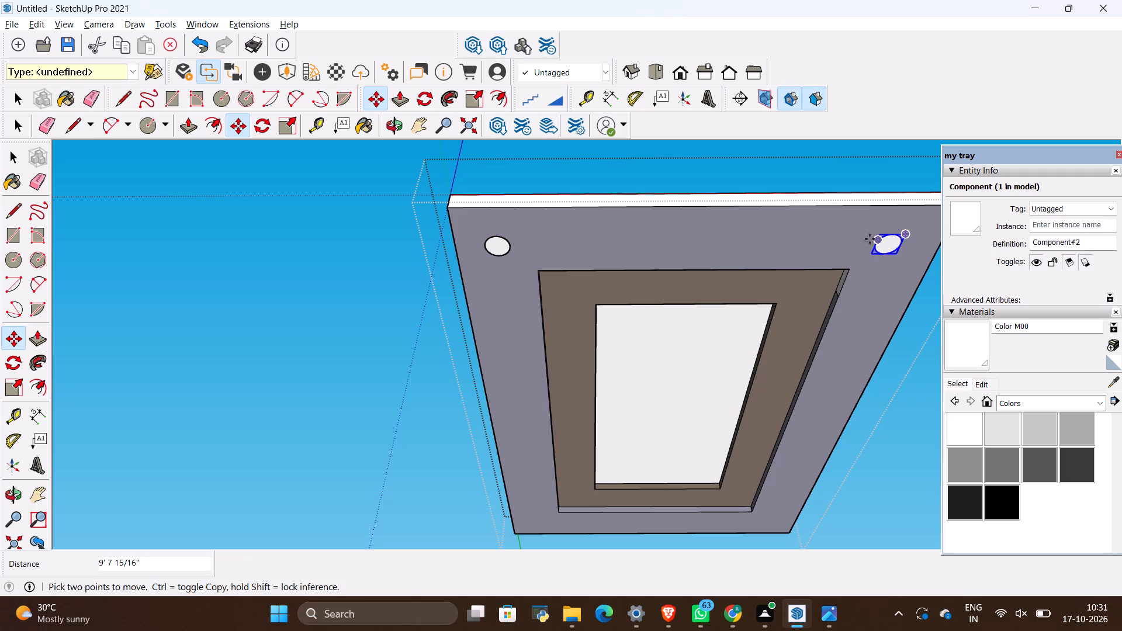
key(space)
click(789, 217)
Copy the two corner discs together about 15' 3" along the ceiling's long side to the opposite corners of the outer band.
scroll(725, 253, down, 5)
middle_drag(733, 363, 616, 327)
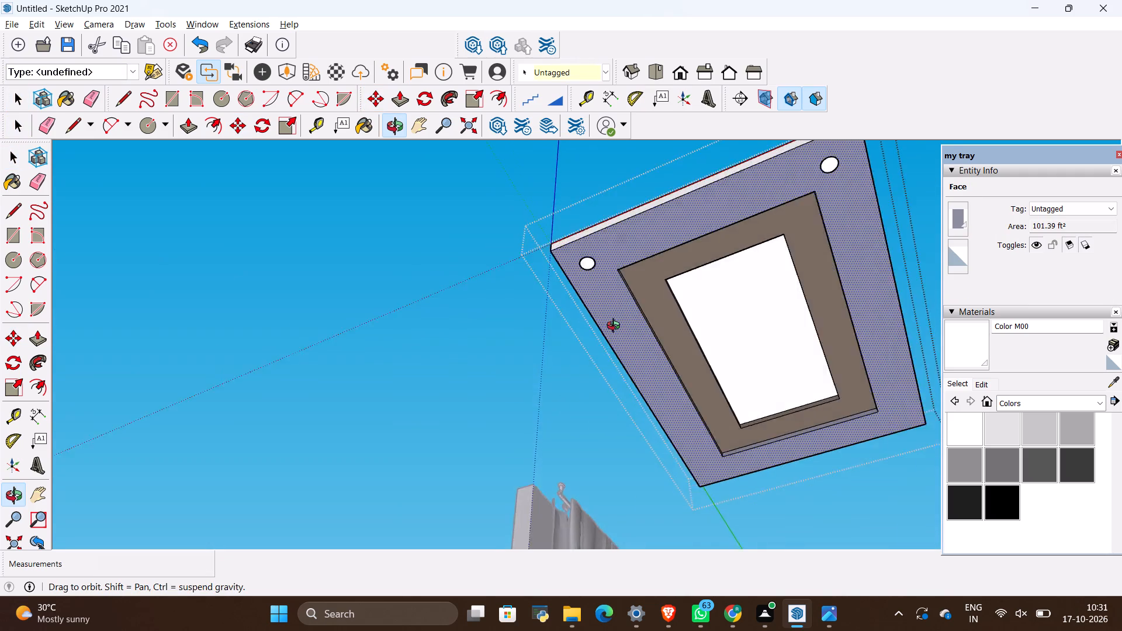
middle_drag(616, 327, 725, 357)
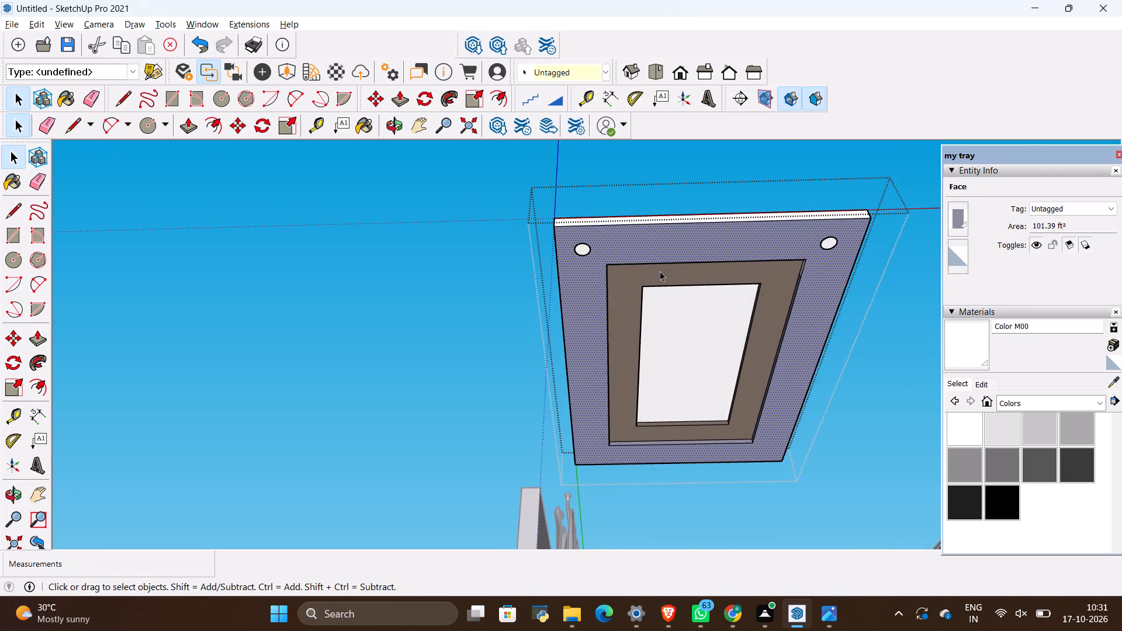
scroll(633, 275, up, 4)
scroll(512, 290, down, 5)
scroll(894, 349, up, 3)
scroll(806, 355, up, 3)
scroll(805, 355, down, 2)
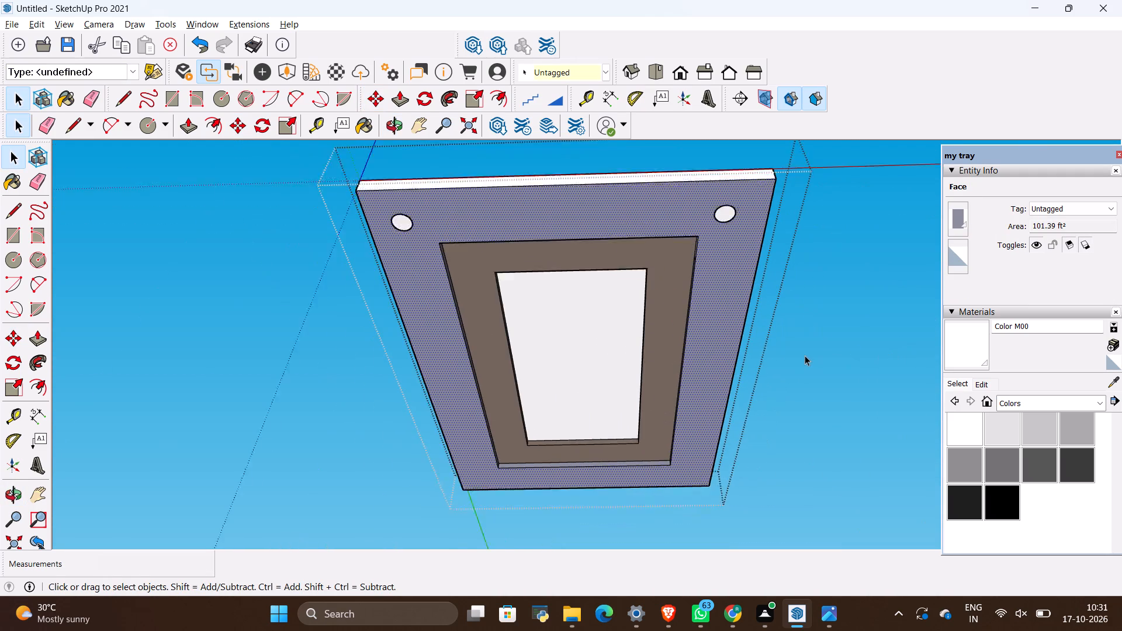
scroll(805, 355, down, 1)
scroll(487, 228, up, 1)
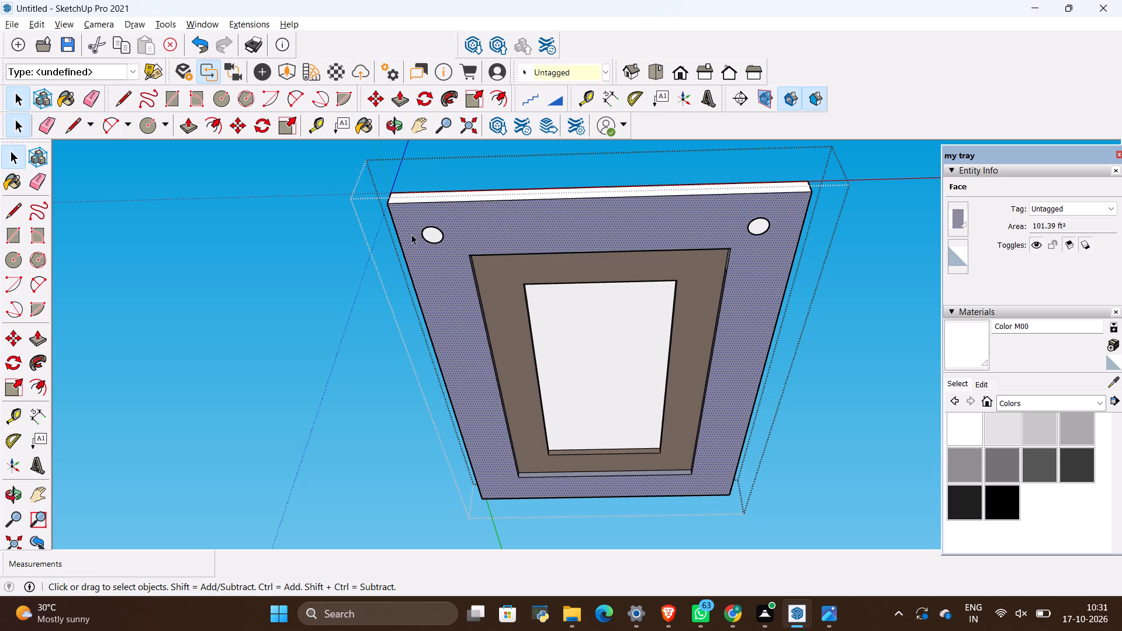
click(424, 234)
scroll(783, 234, up, 2)
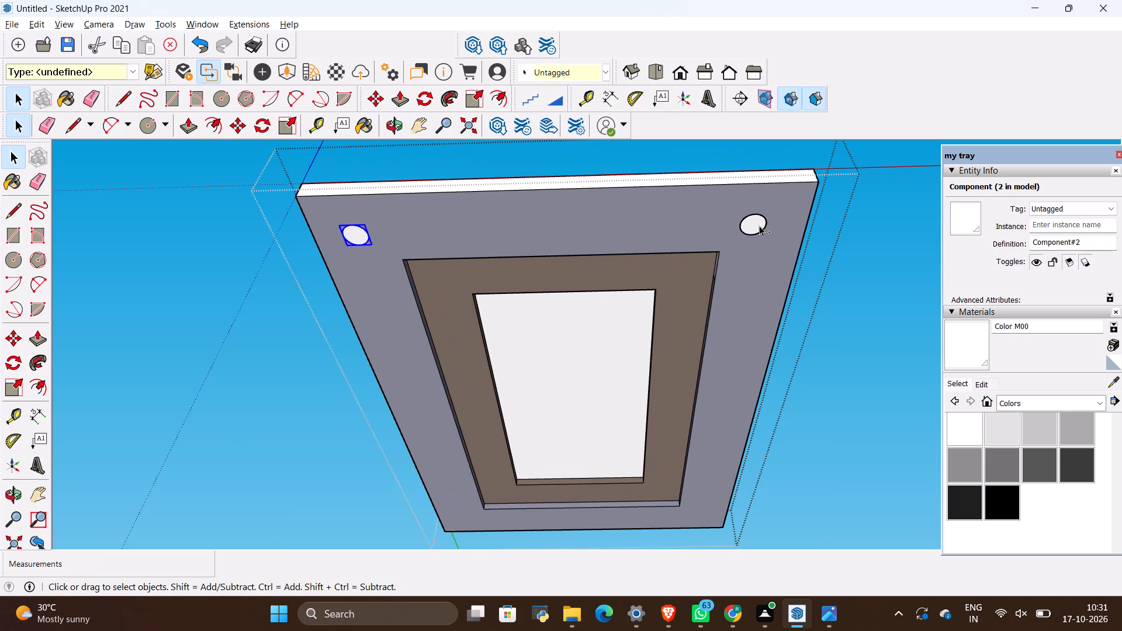
ctrl+click(759, 226)
drag(742, 229, 593, 243)
key(m)
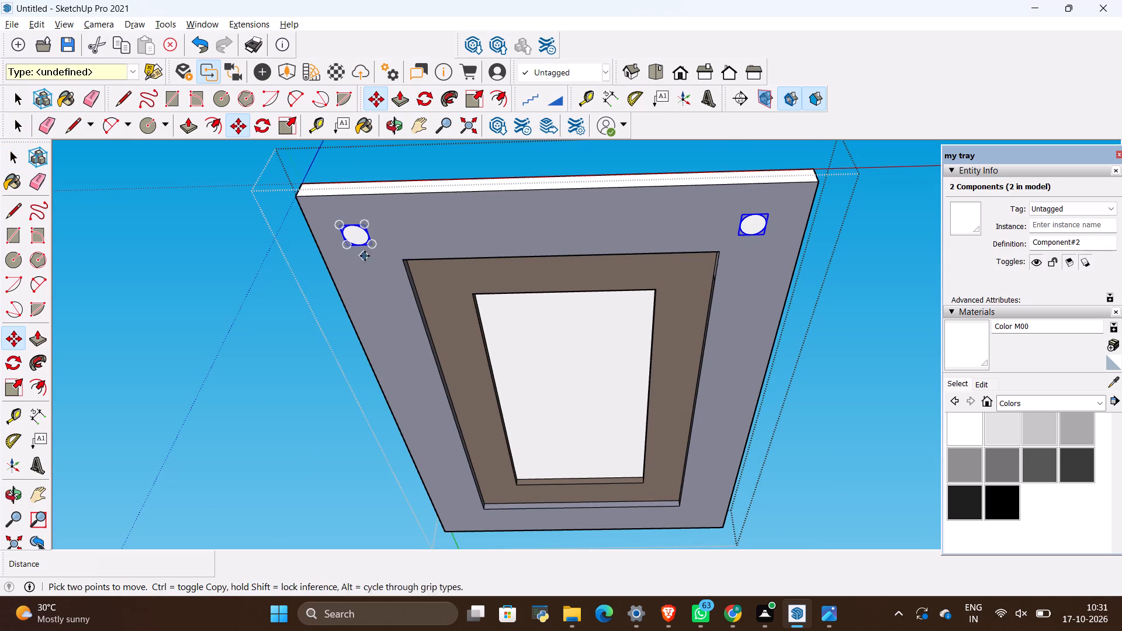
click(371, 248)
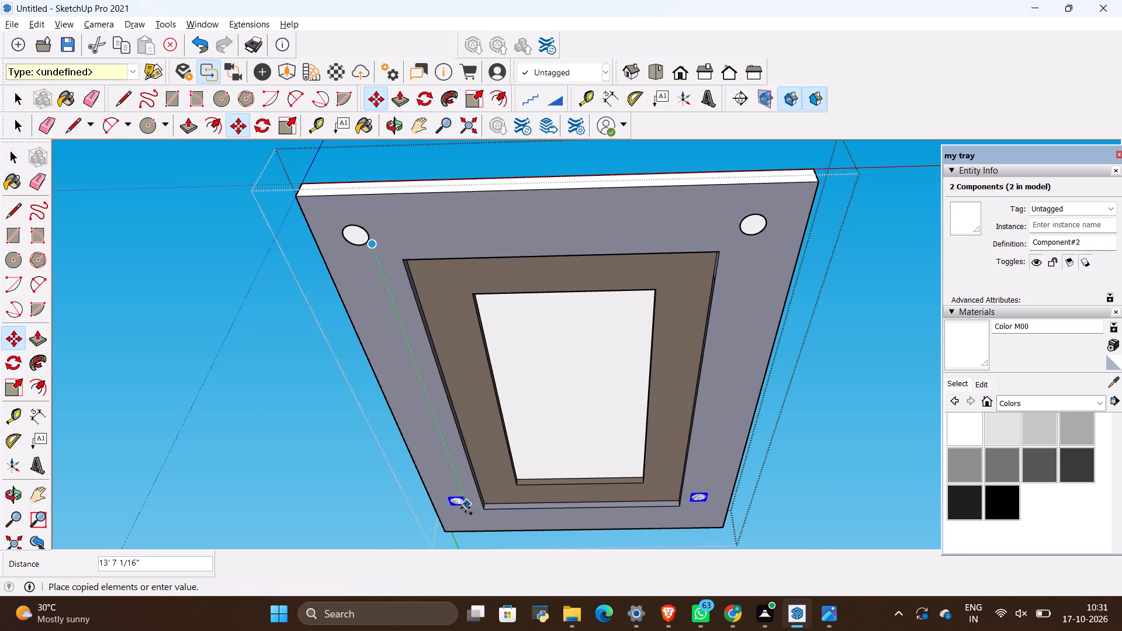
scroll(465, 523, up, 3)
scroll(465, 523, down, 2)
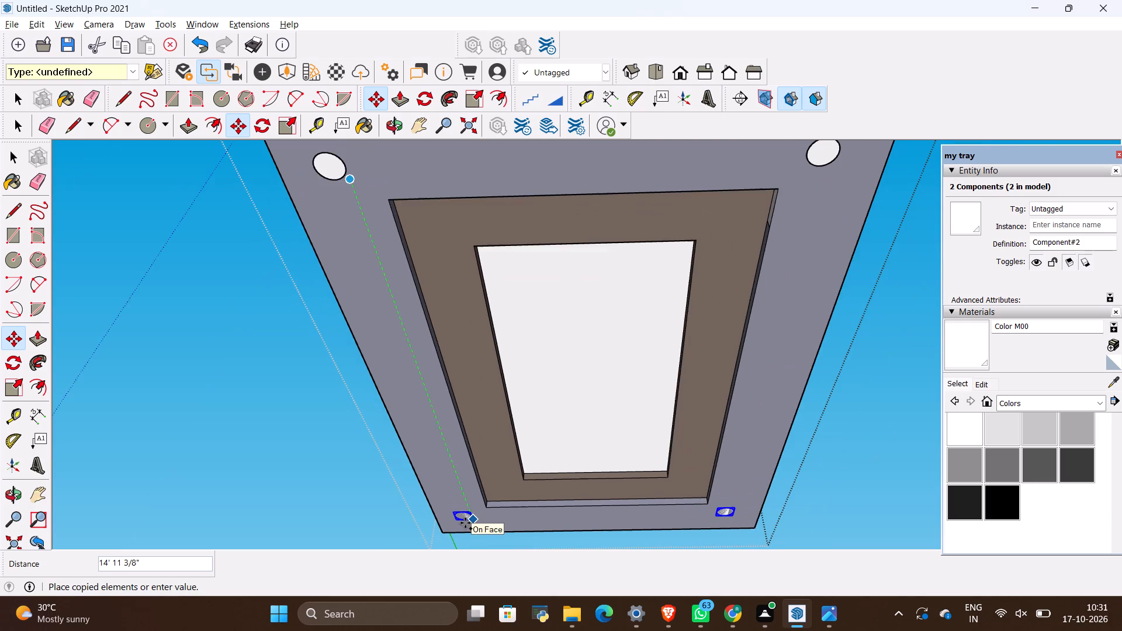
scroll(465, 523, down, 2)
scroll(465, 523, up, 4)
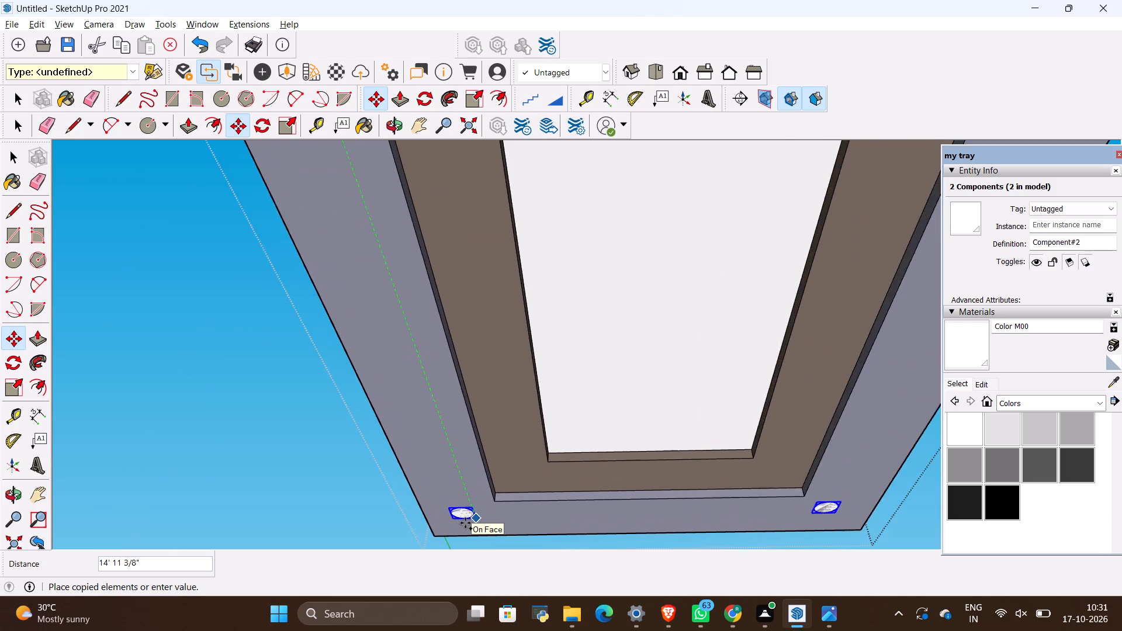
scroll(465, 523, up, 10)
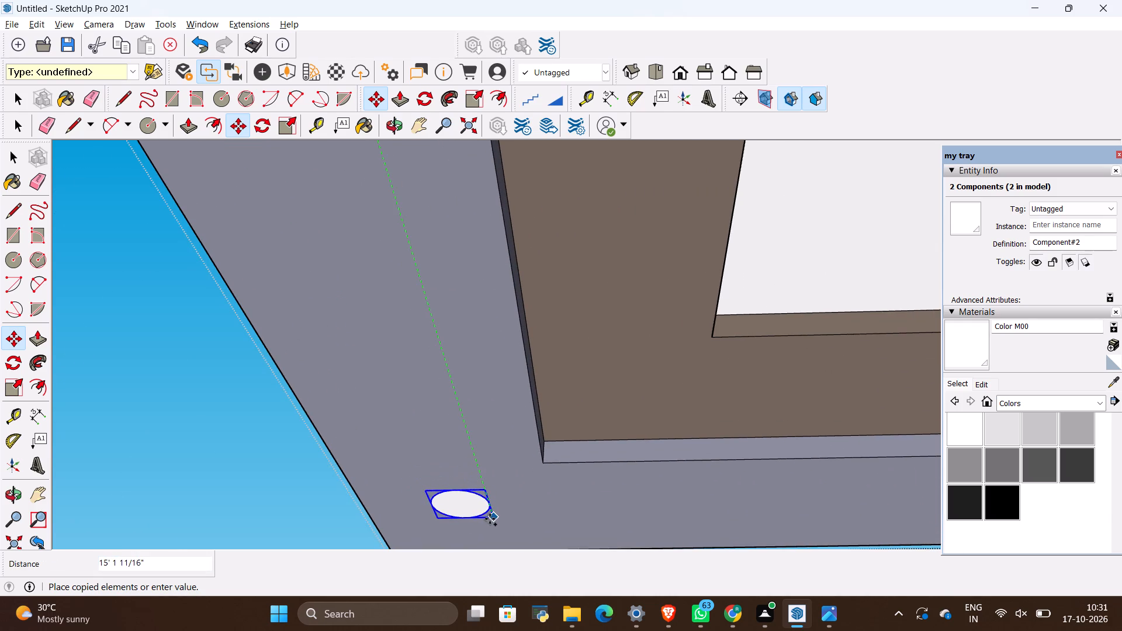
scroll(494, 516, down, 4)
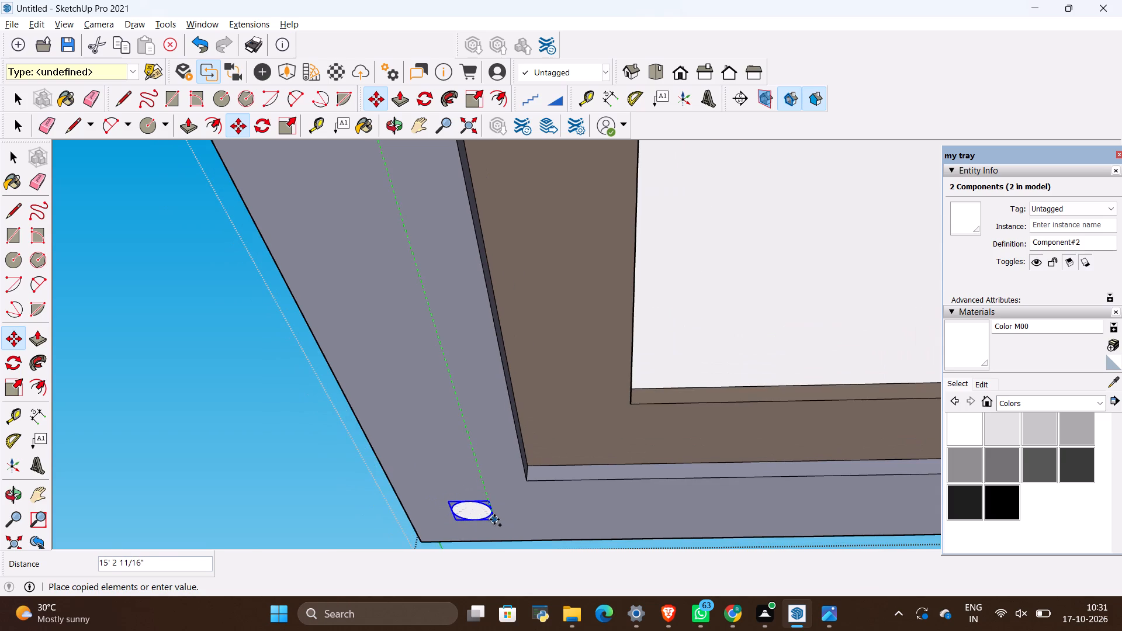
click(495, 520)
Copy the far-end pair of discs about 9' 4" back along the long sides of the outer band.
ctrl+click(494, 525)
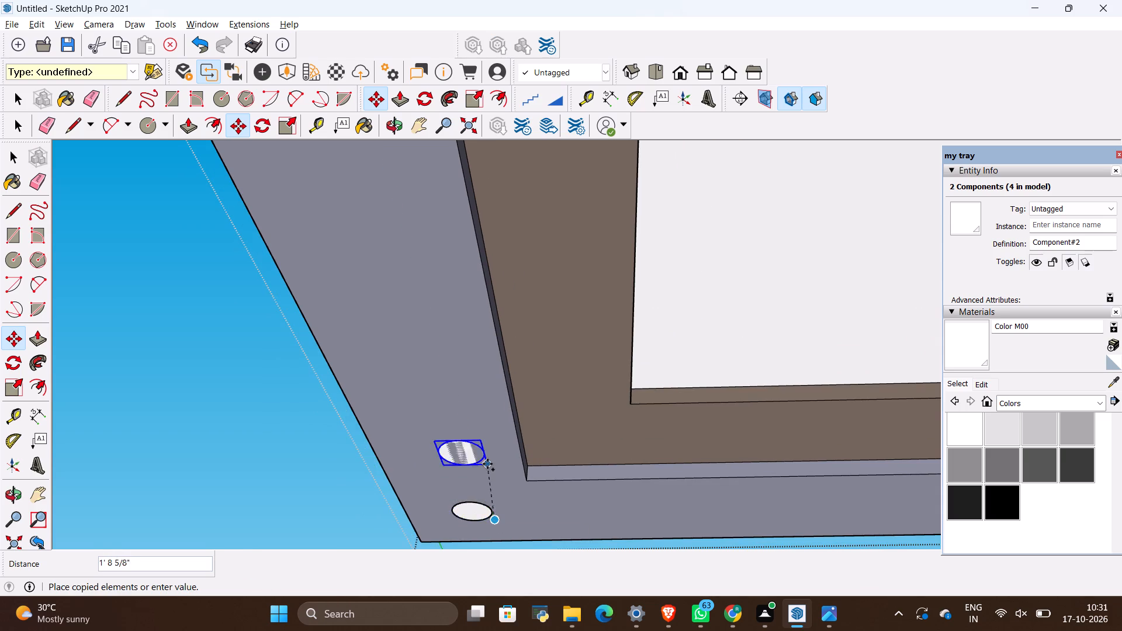
scroll(487, 464, down, 11)
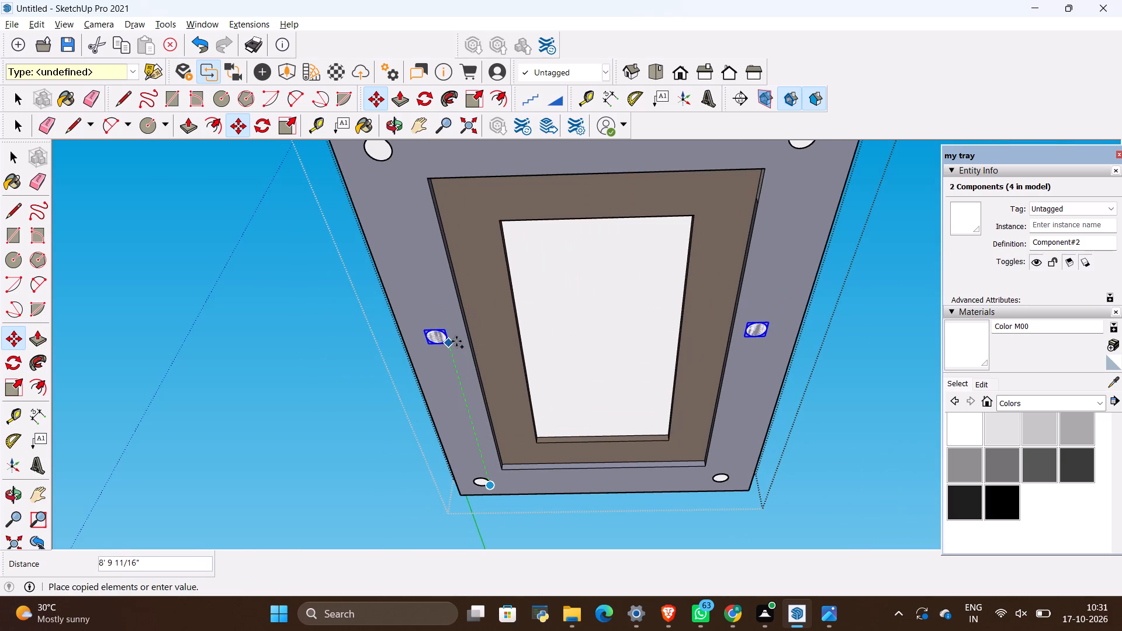
scroll(456, 341, down, 2)
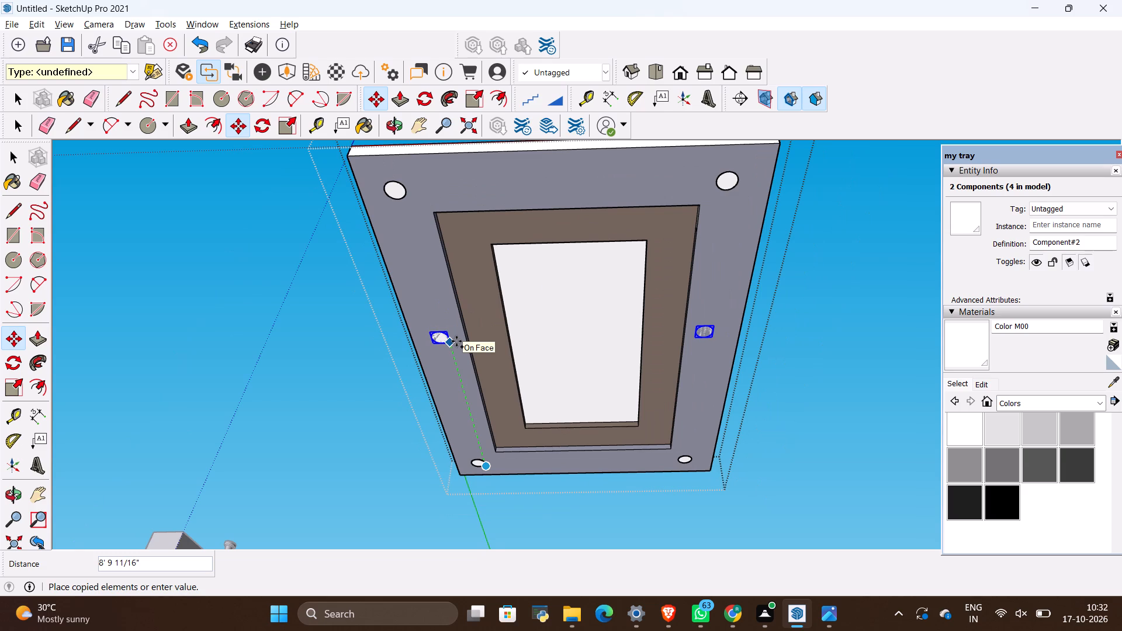
scroll(456, 341, up, 4)
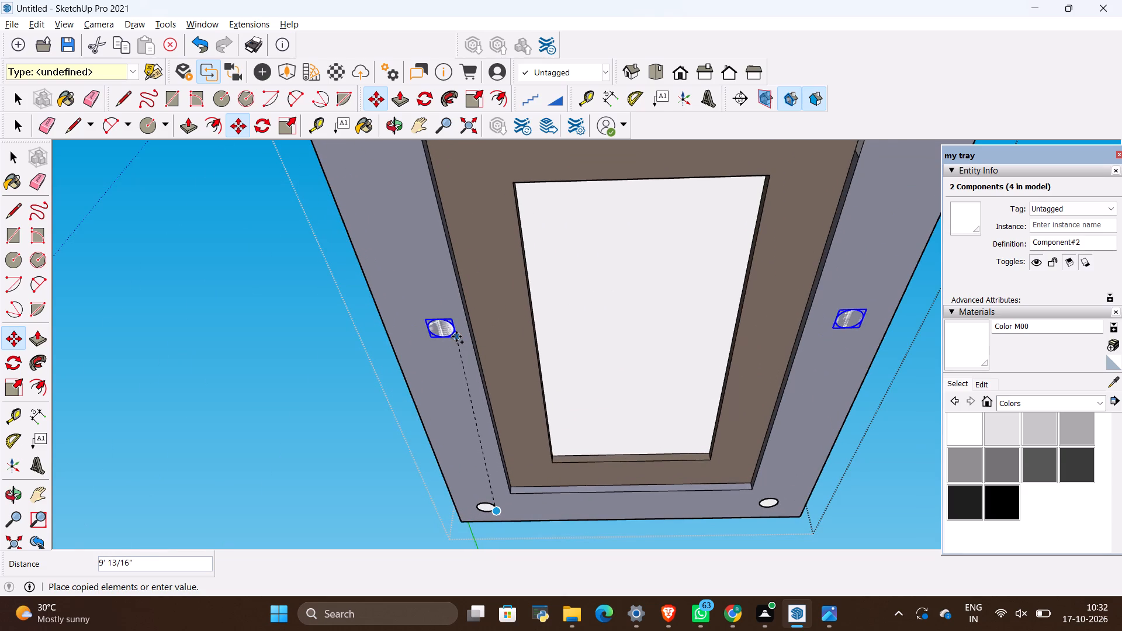
scroll(450, 323, down, 2)
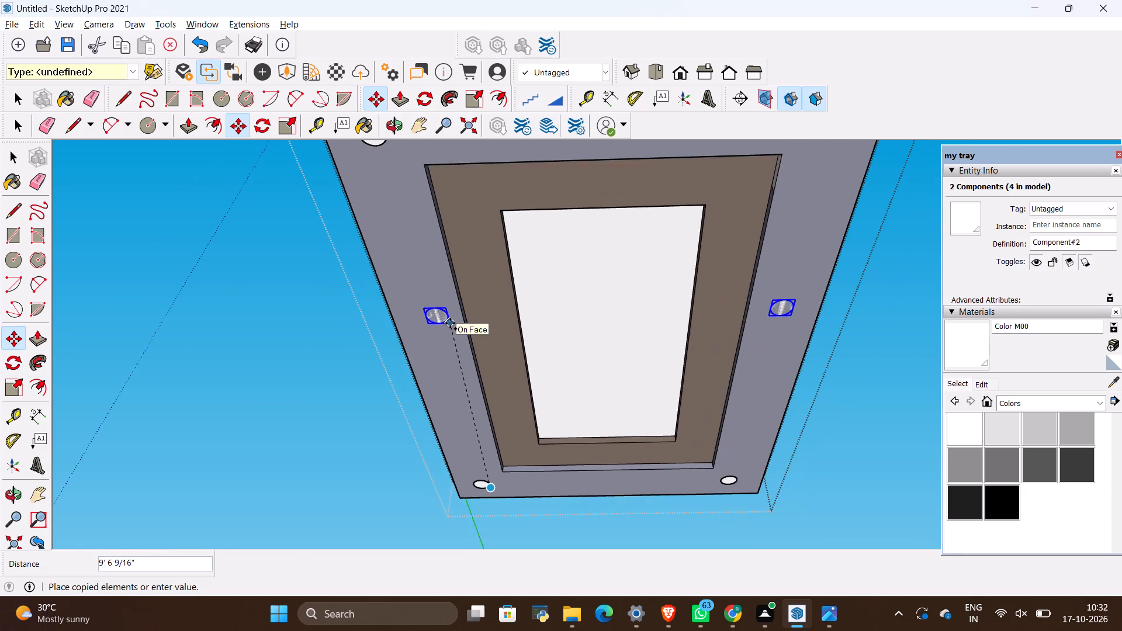
scroll(450, 323, down, 1)
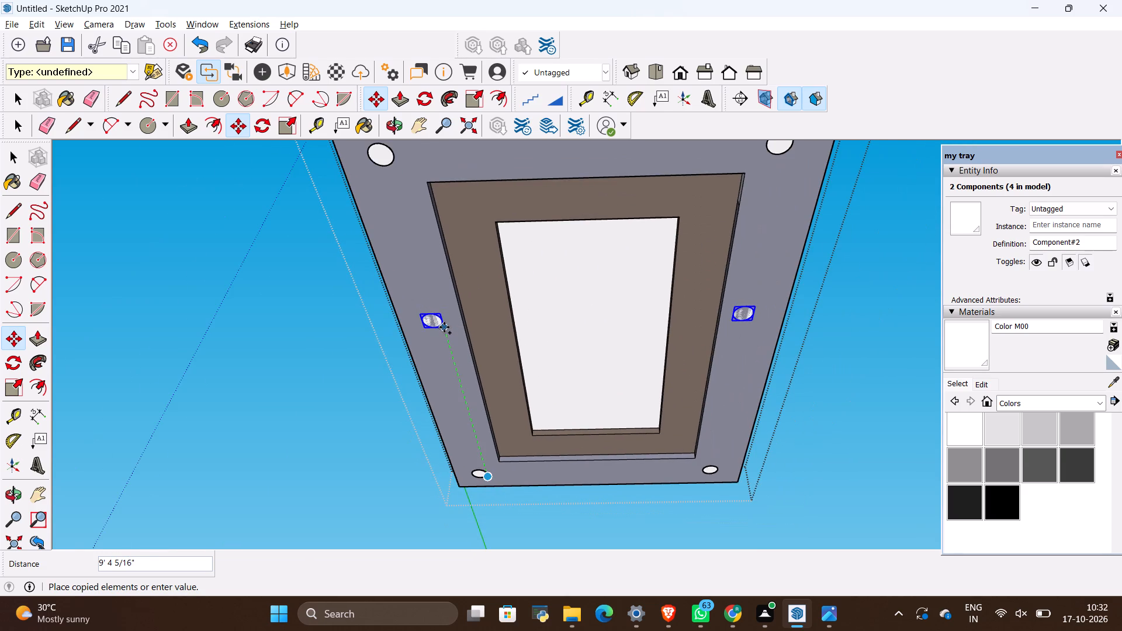
click(444, 327)
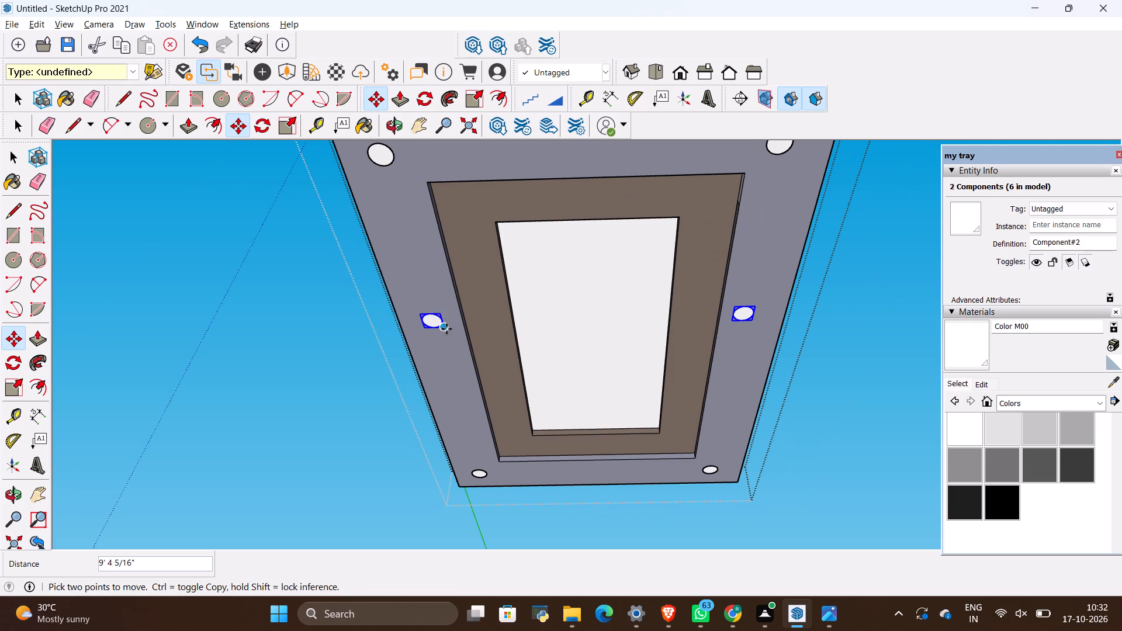
Copy the disc pair twice more toward the original corner discs, moving about 1' 10" and a further 1' 11 1/2".
ctrl+click(446, 329)
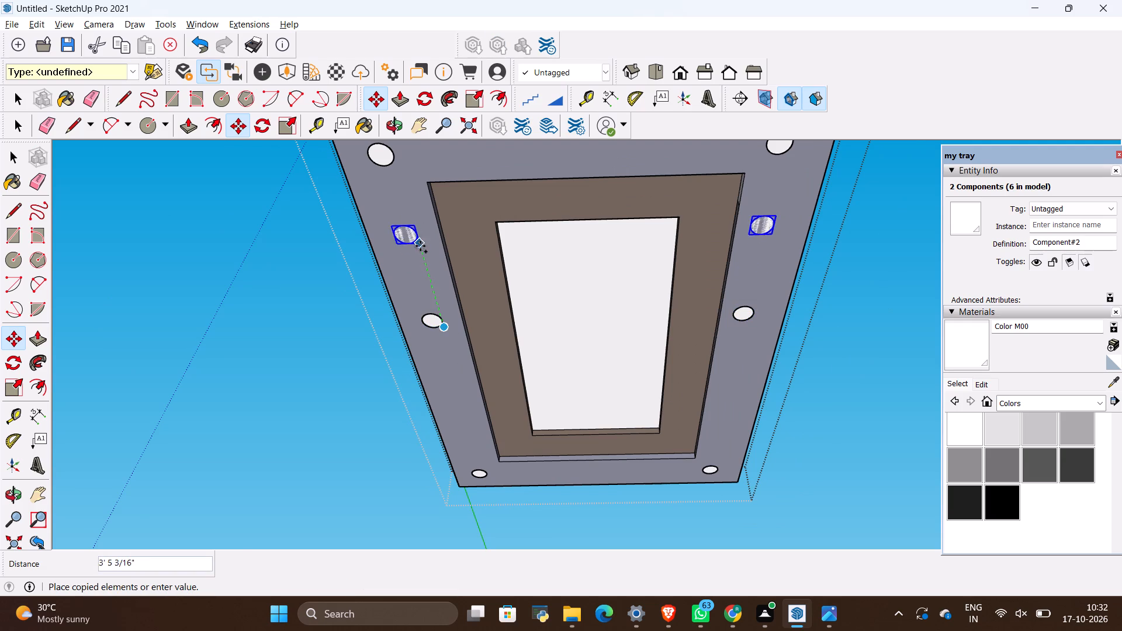
scroll(423, 285, down, 1)
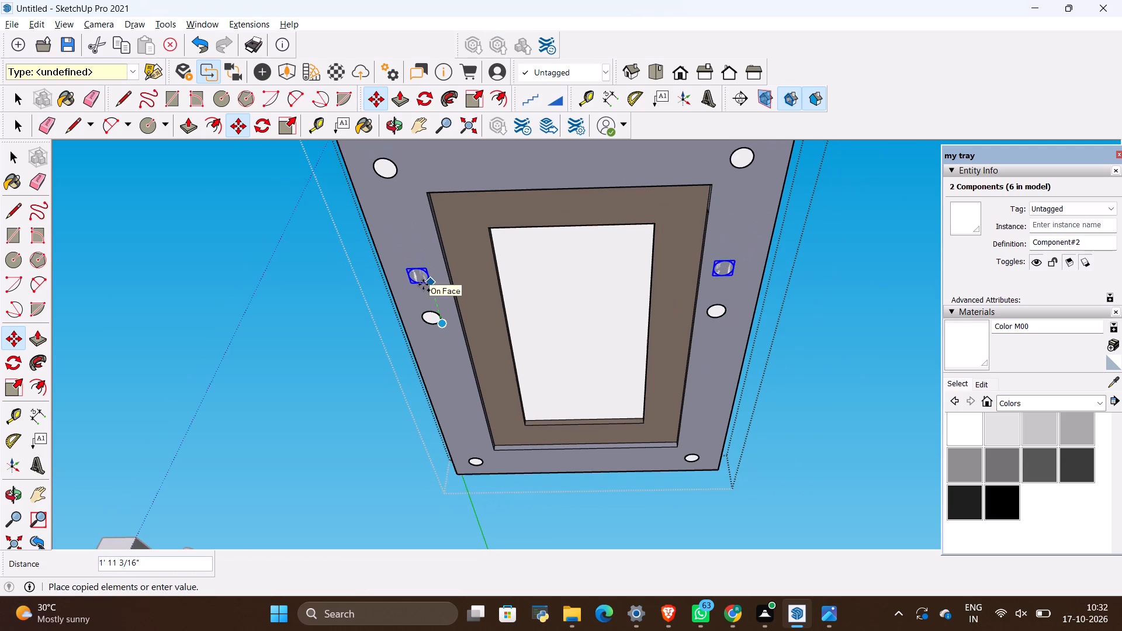
click(423, 287)
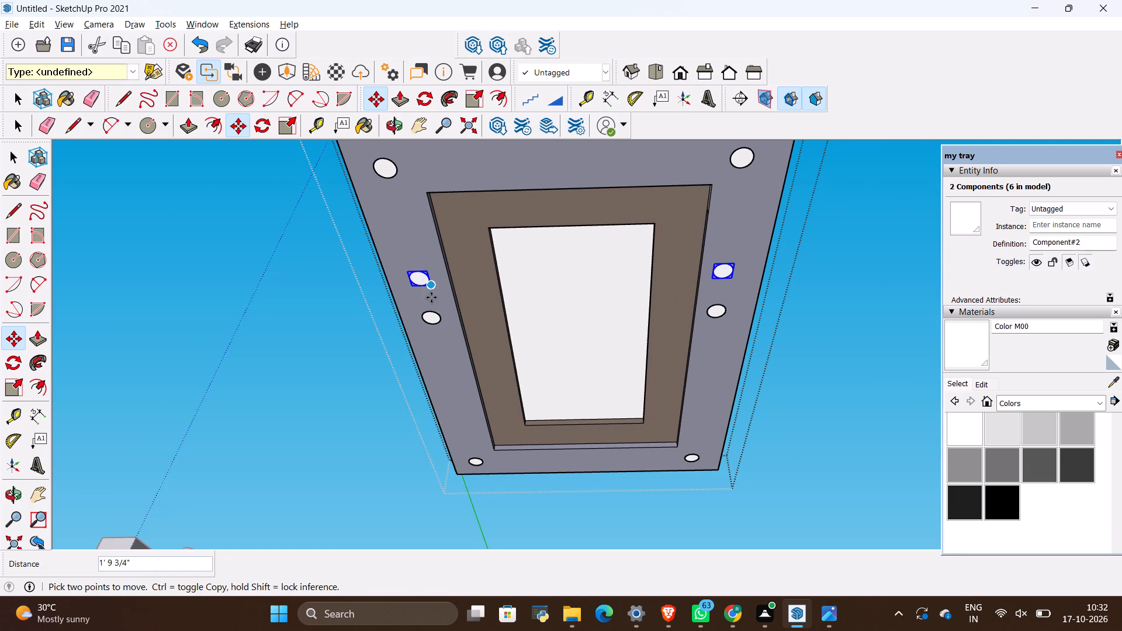
ctrl+click(432, 287)
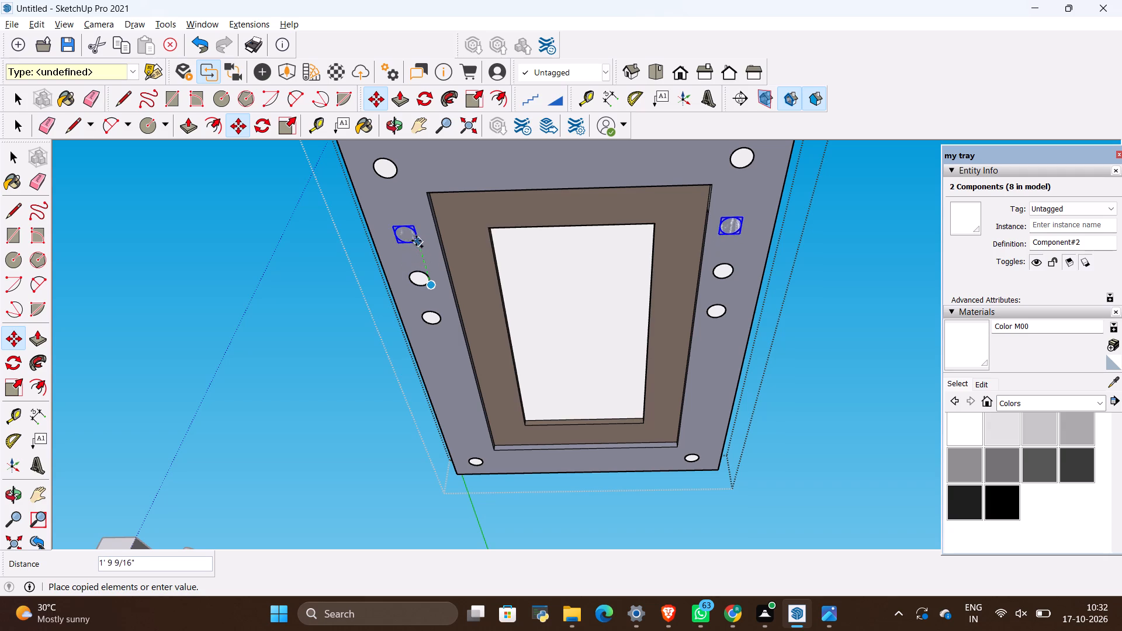
click(415, 238)
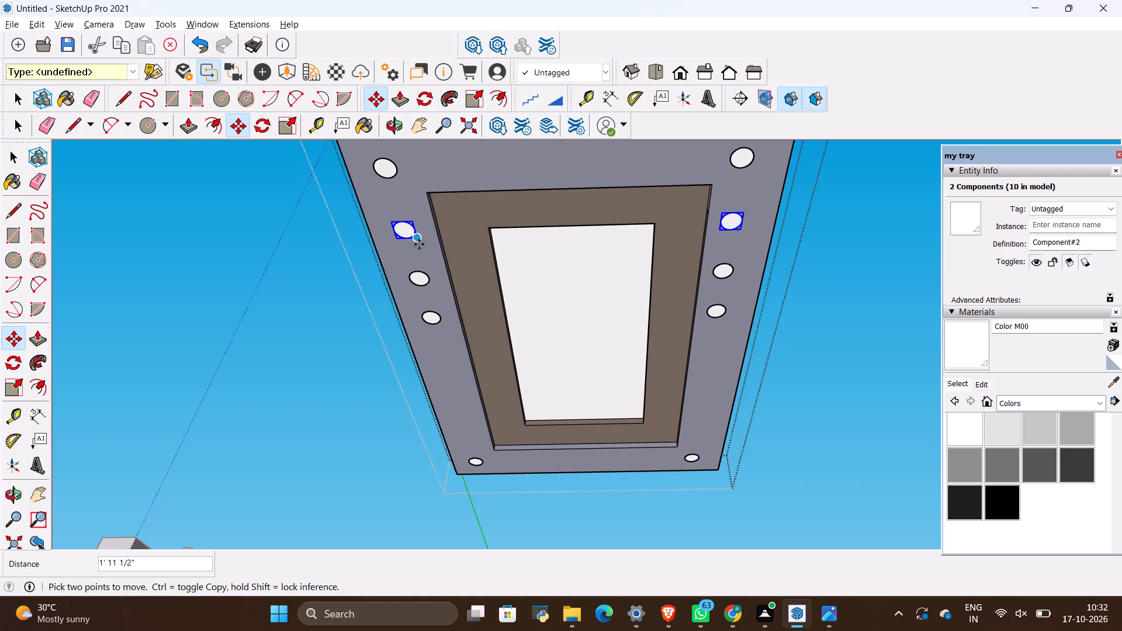
Copy the disc pair about 6' 2" back toward the far end, and copy that pair a further 3' 3".
ctrl+click(419, 244)
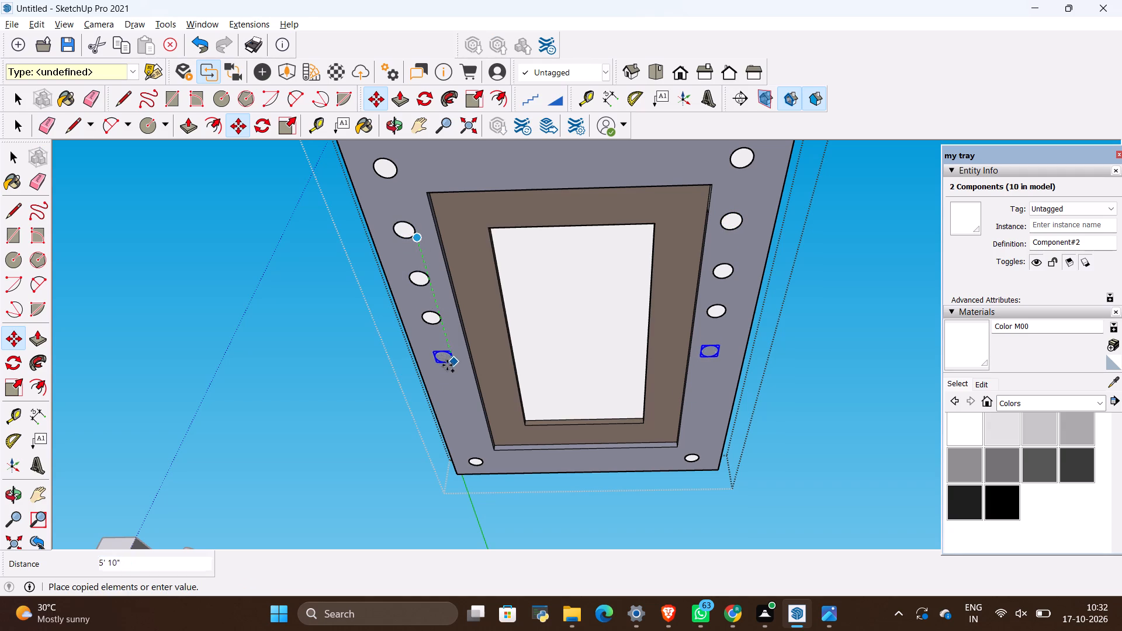
click(449, 369)
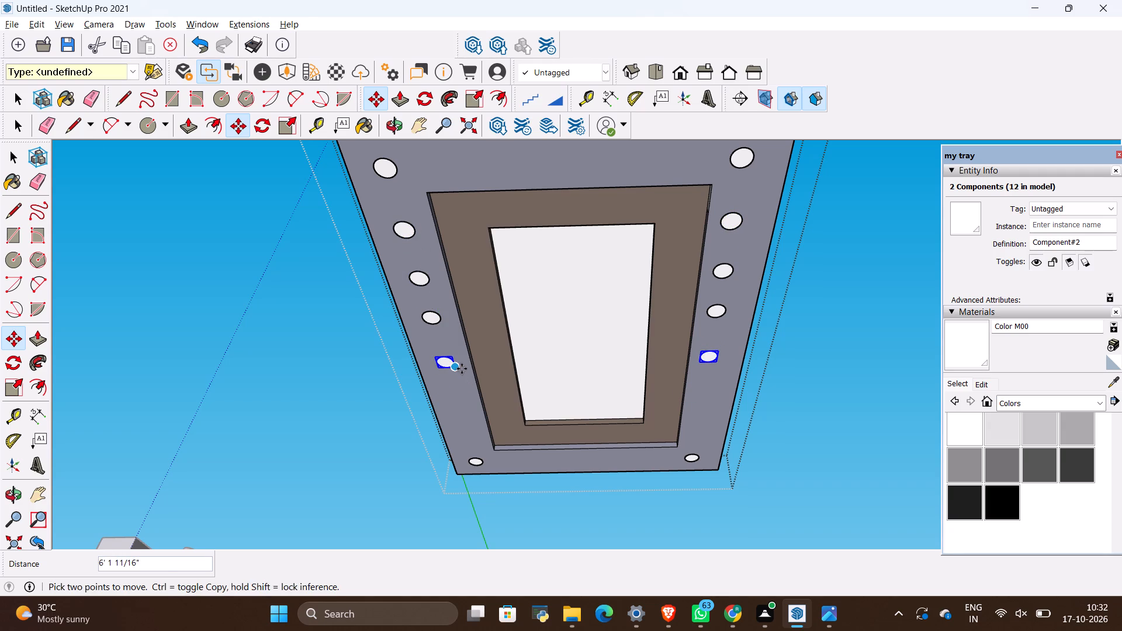
ctrl+click(460, 368)
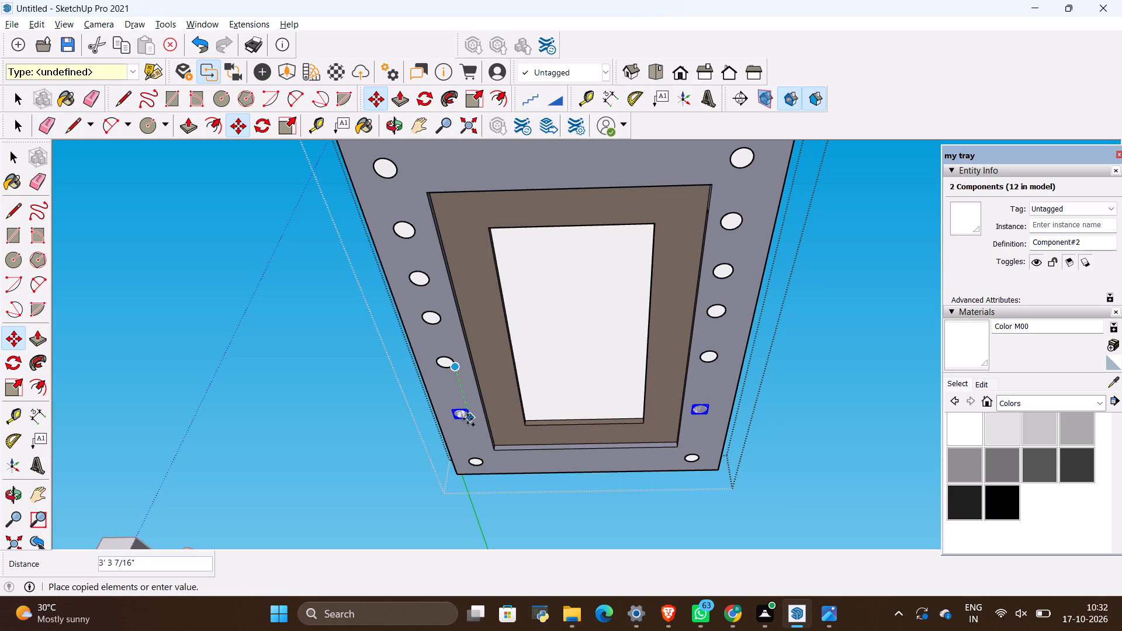
click(467, 419)
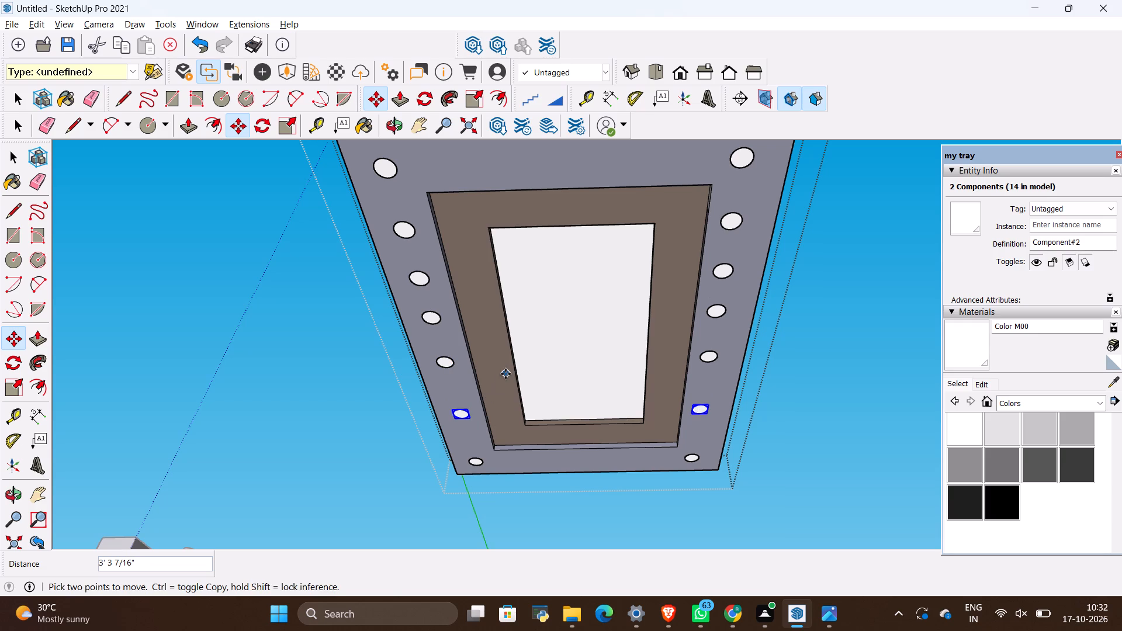
key(space)
click(473, 396)
Copy the two corner discs of one long side about 4' 10" to the middle of the short sides and close the ceiling group.
scroll(556, 389, down, 4)
middle_drag(557, 394, 538, 280)
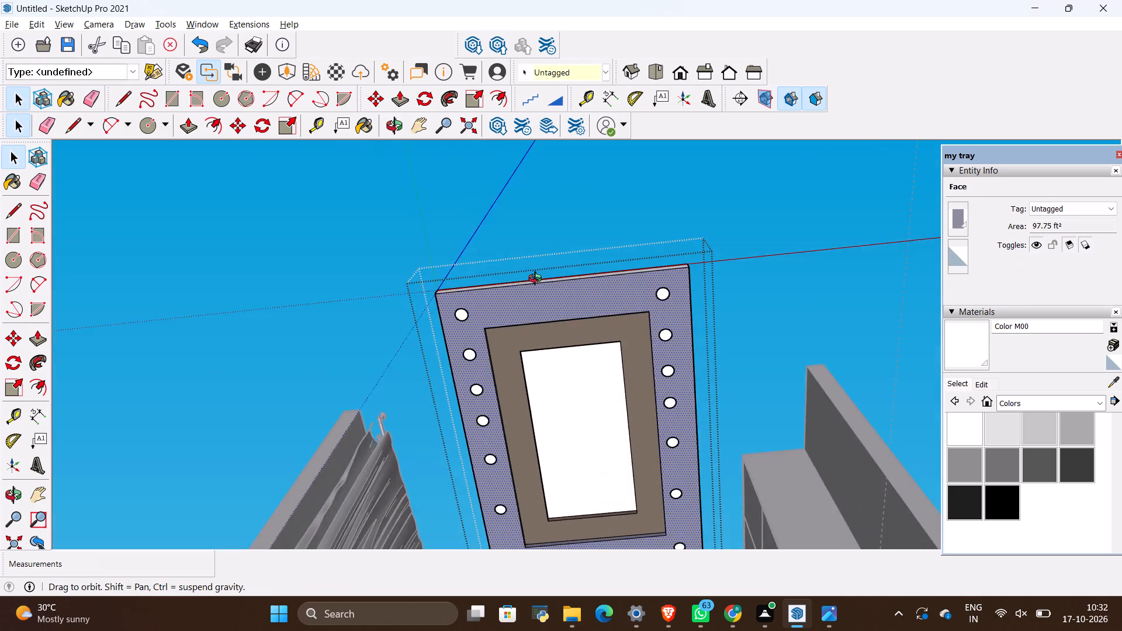
middle_drag(538, 280, 572, 421)
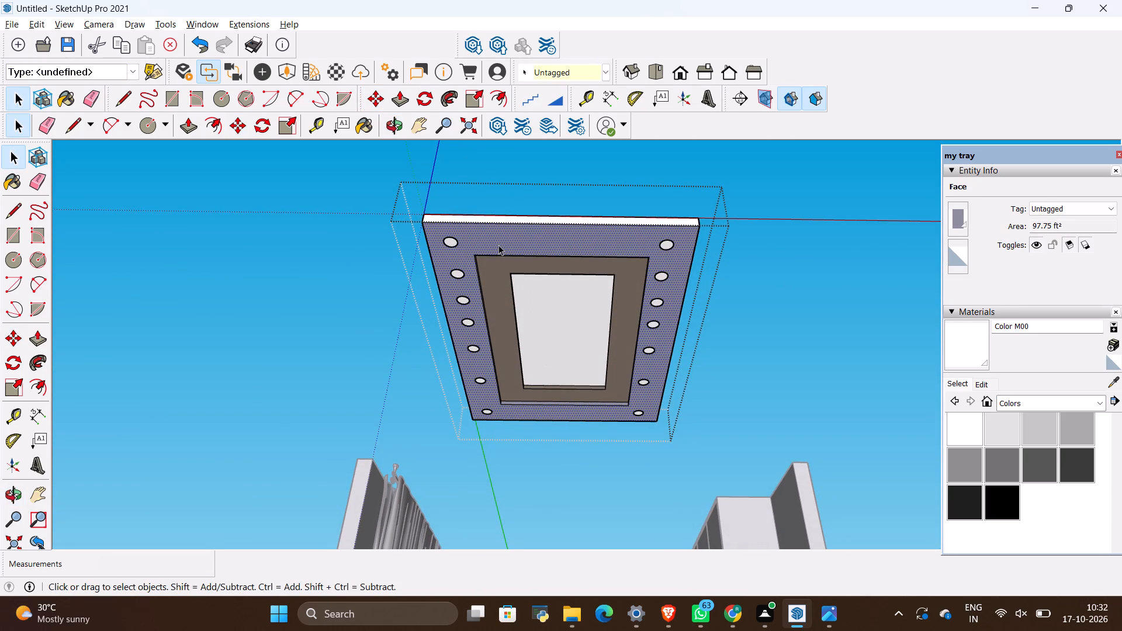
scroll(498, 245, up, 3)
click(436, 245)
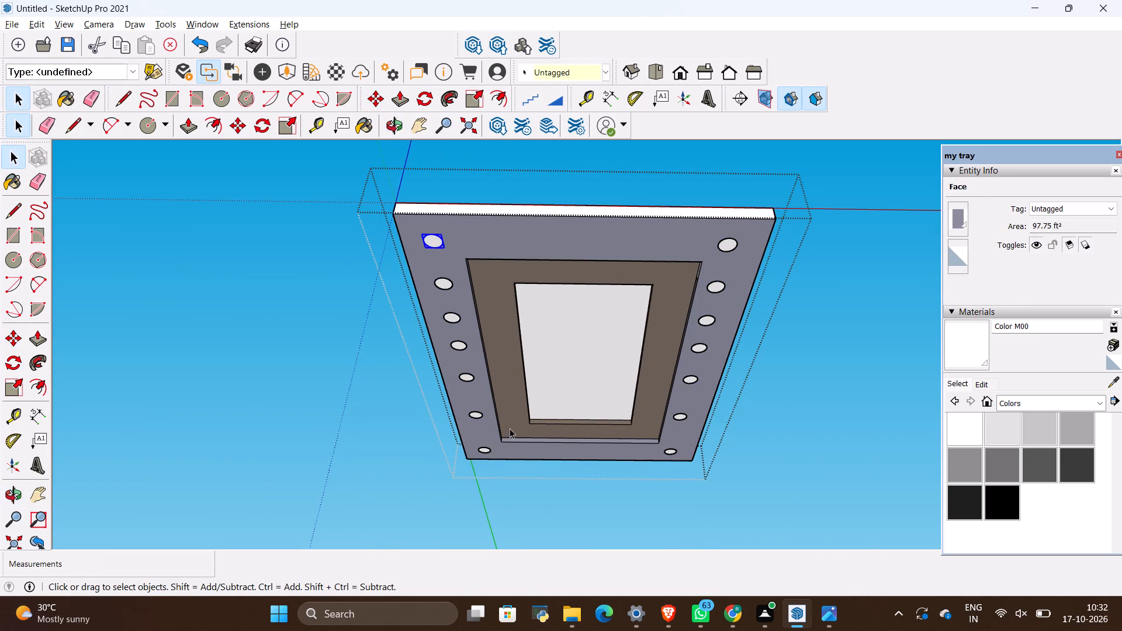
ctrl+click(485, 450)
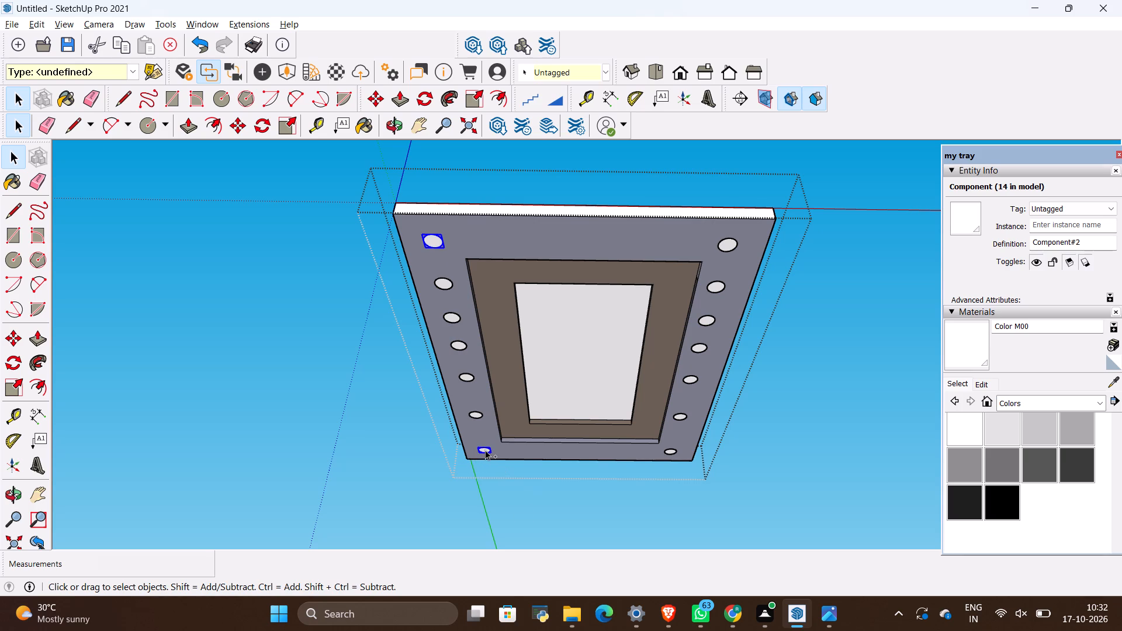
key(m)
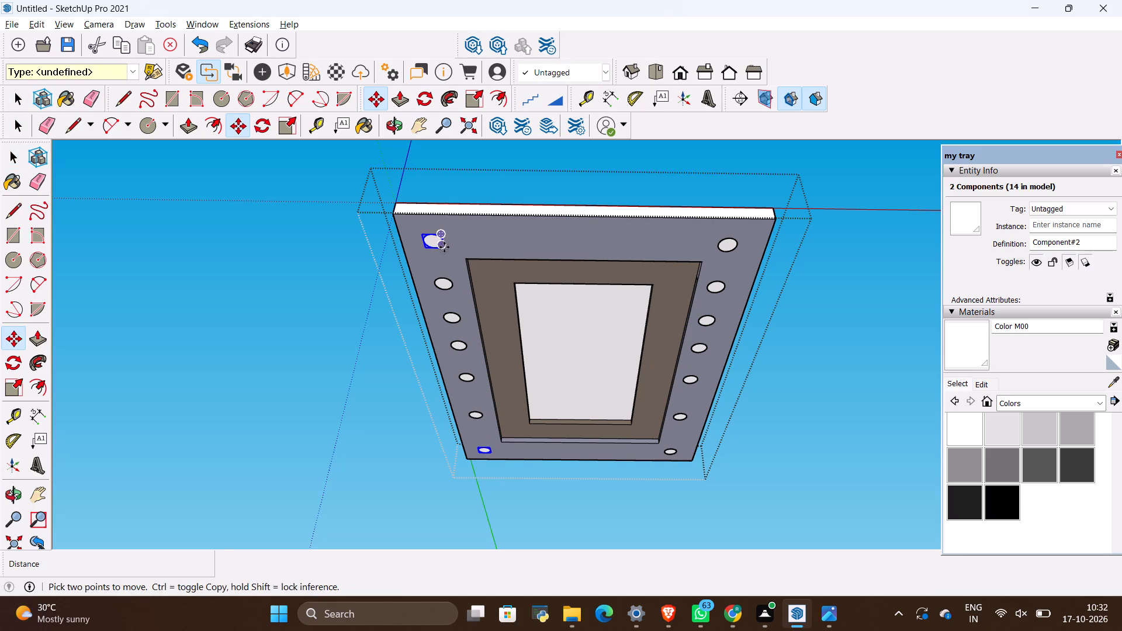
ctrl+click(445, 254)
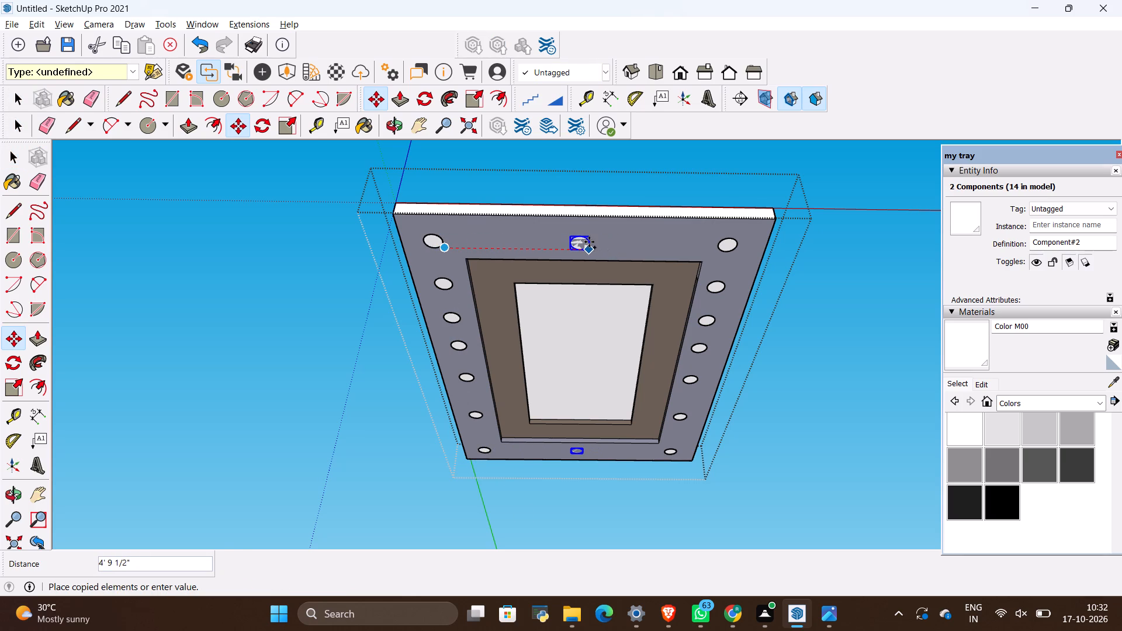
click(590, 242)
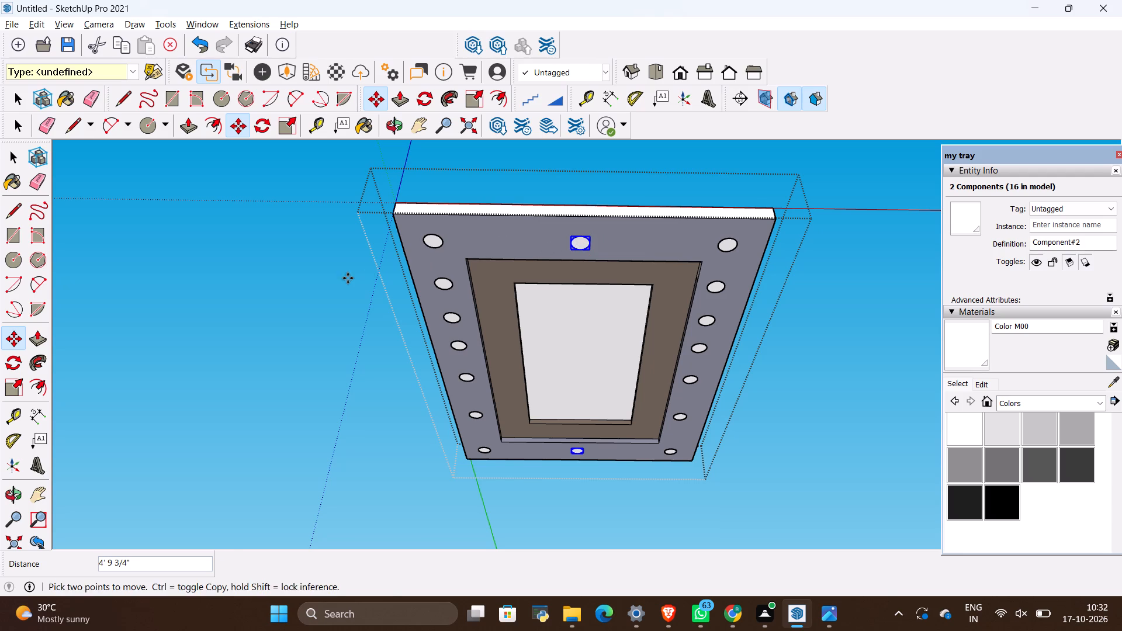
key(space)
click(345, 279)
click(505, 248)
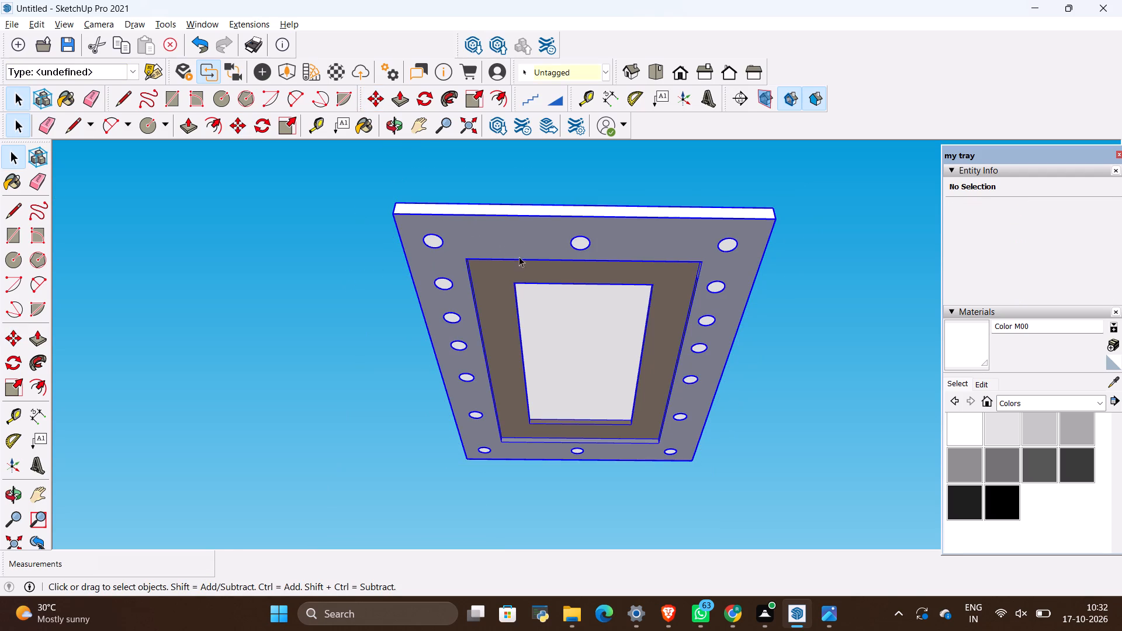
Move the ceiling group down about 11' 2" onto the walls, seating its bottom corner on the curtained wall's inner top corner.
click(809, 273)
scroll(808, 271, down, 3)
middle_drag(705, 390, 677, 320)
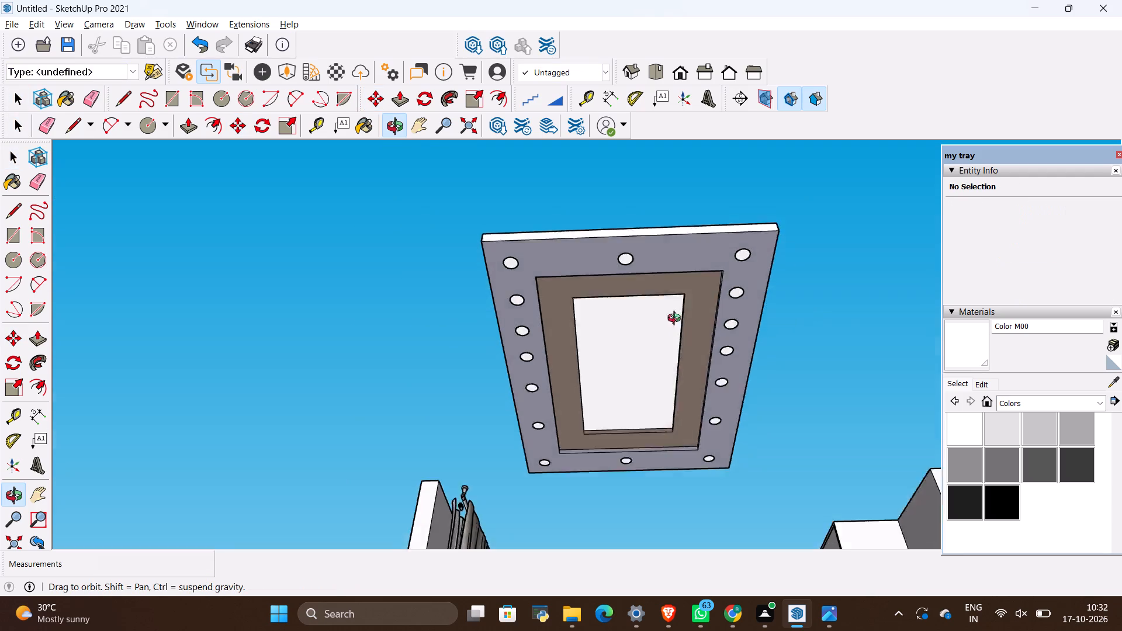
middle_drag(677, 320, 698, 470)
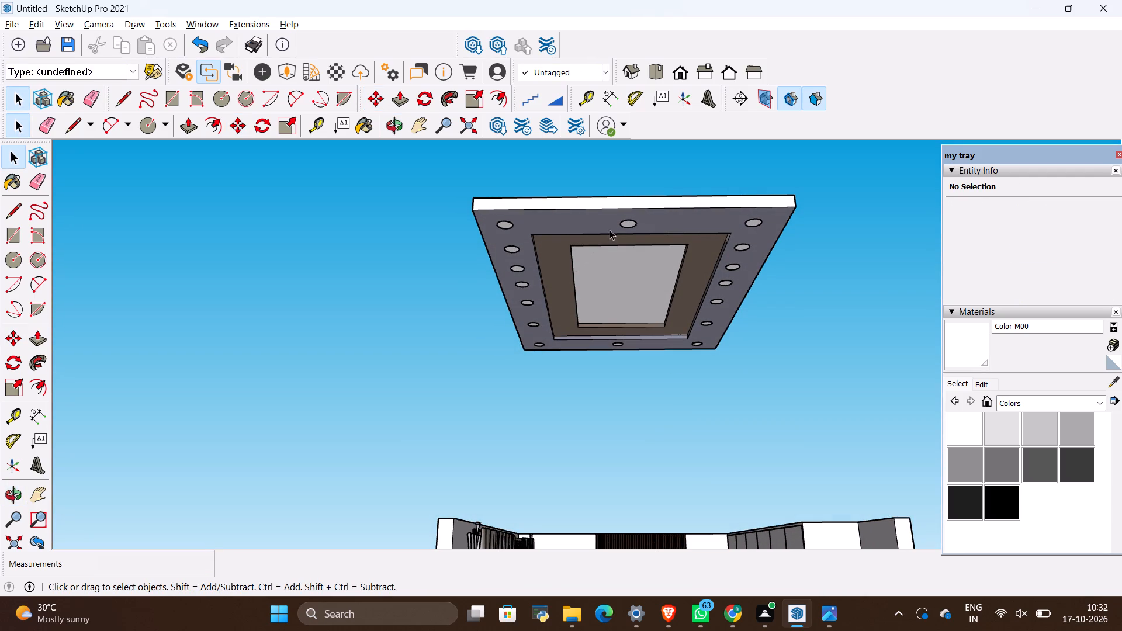
click(610, 230)
middle_drag(844, 225, 825, 488)
scroll(672, 245, down, 5)
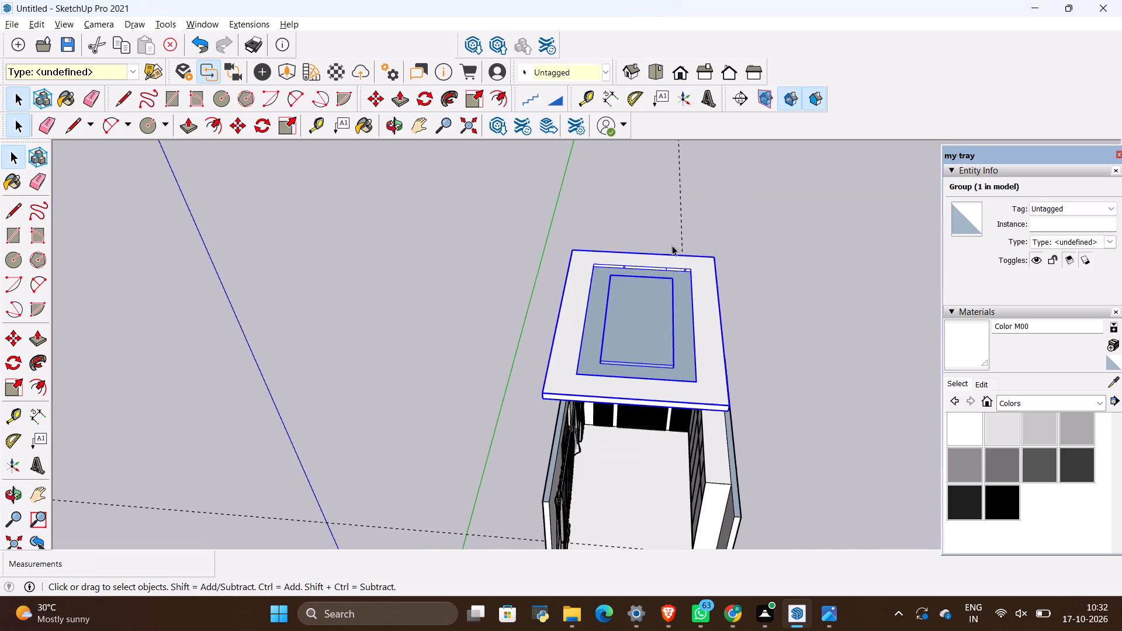
scroll(677, 247, down, 3)
scroll(631, 366, up, 3)
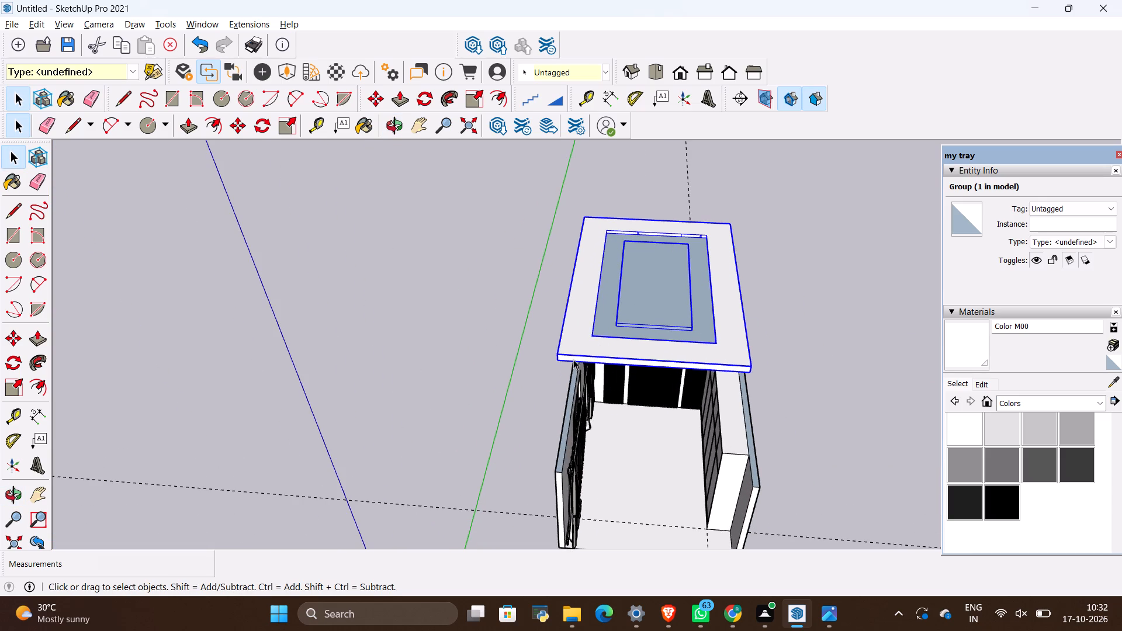
key(m)
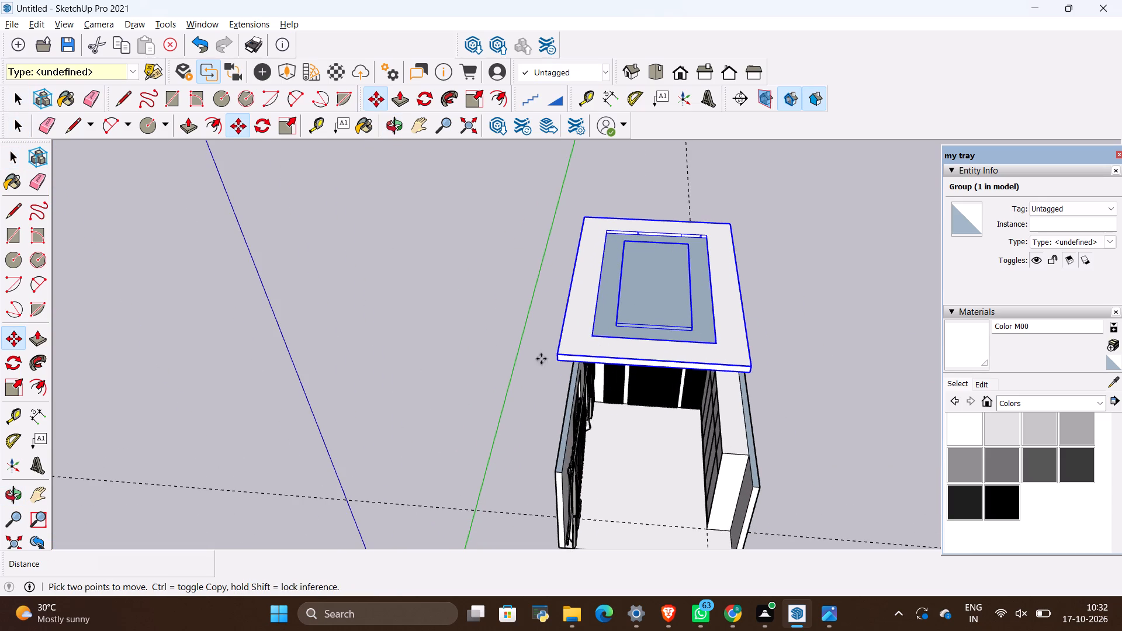
click(558, 366)
scroll(567, 495, up, 7)
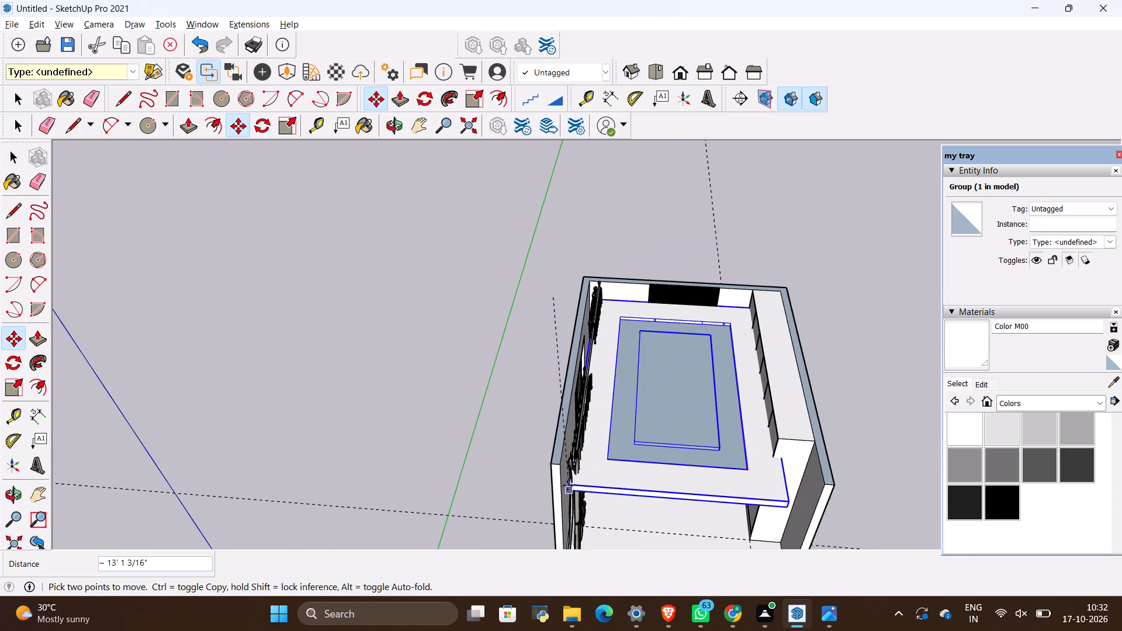
scroll(567, 486, up, 12)
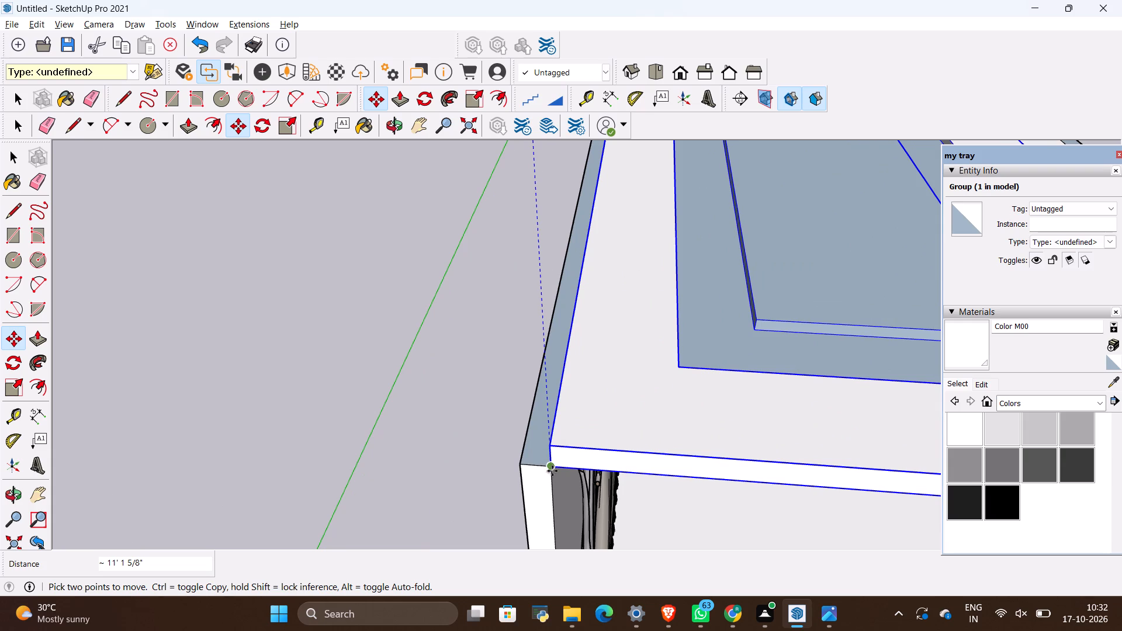
click(552, 471)
key(space)
click(469, 413)
Examine the room interior from below with the ceiling in place, checking its fit against the curtained wall, slatted wall and wardrobe.
scroll(467, 383, down, 5)
scroll(580, 434, down, 10)
middle_drag(627, 493, 649, 235)
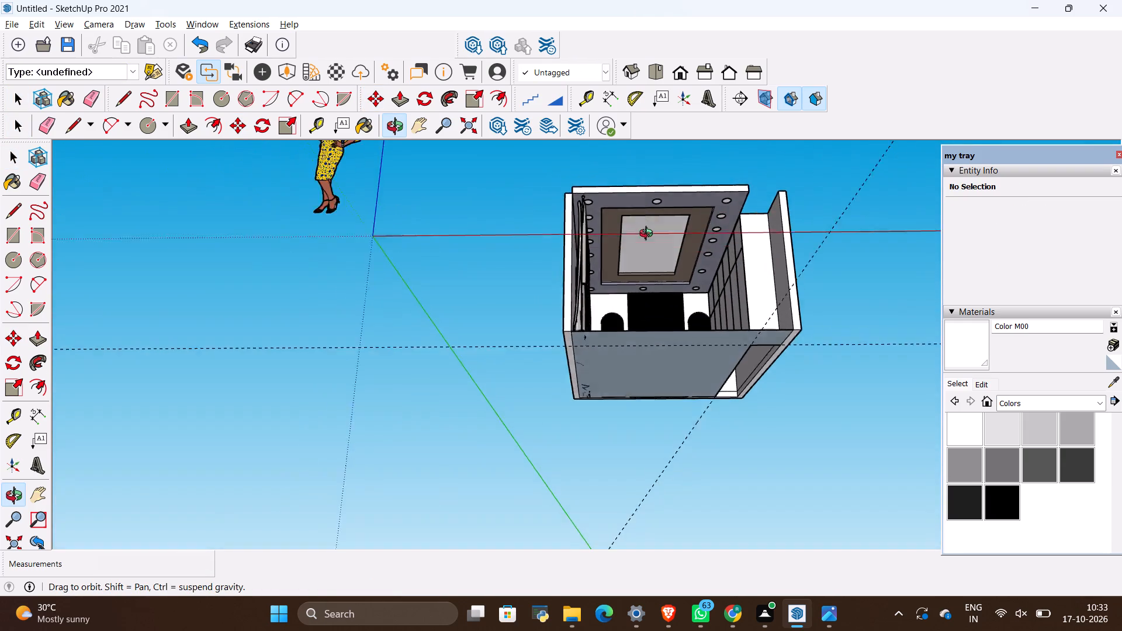
middle_drag(649, 235, 651, 243)
scroll(659, 166, up, 15)
scroll(703, 210, down, 5)
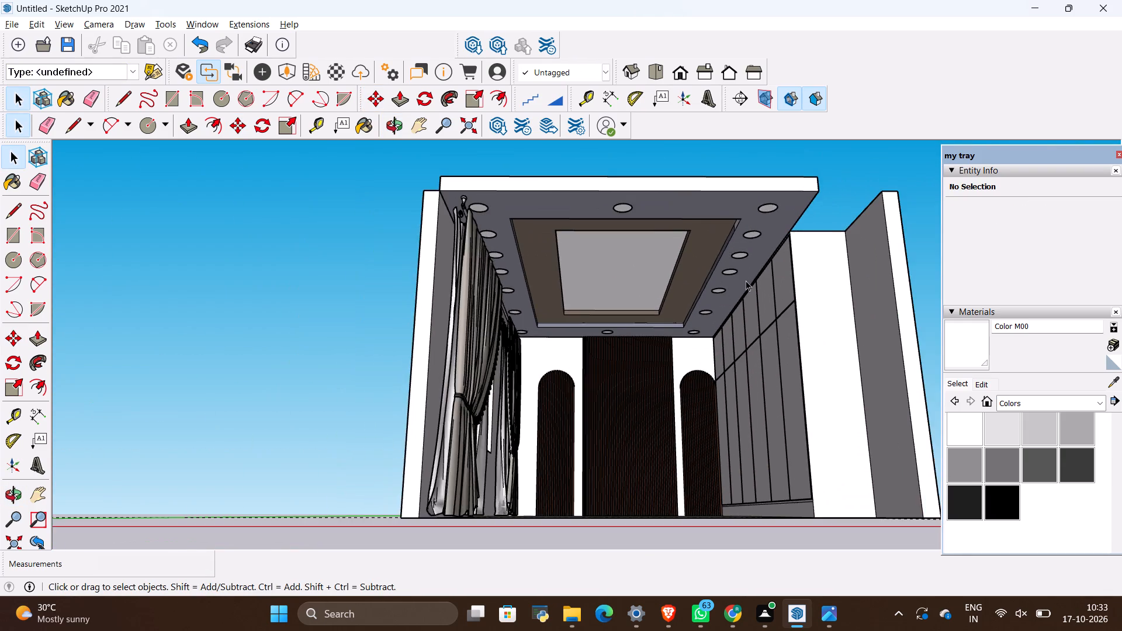
middle_drag(746, 283, 789, 283)
scroll(647, 427, up, 4)
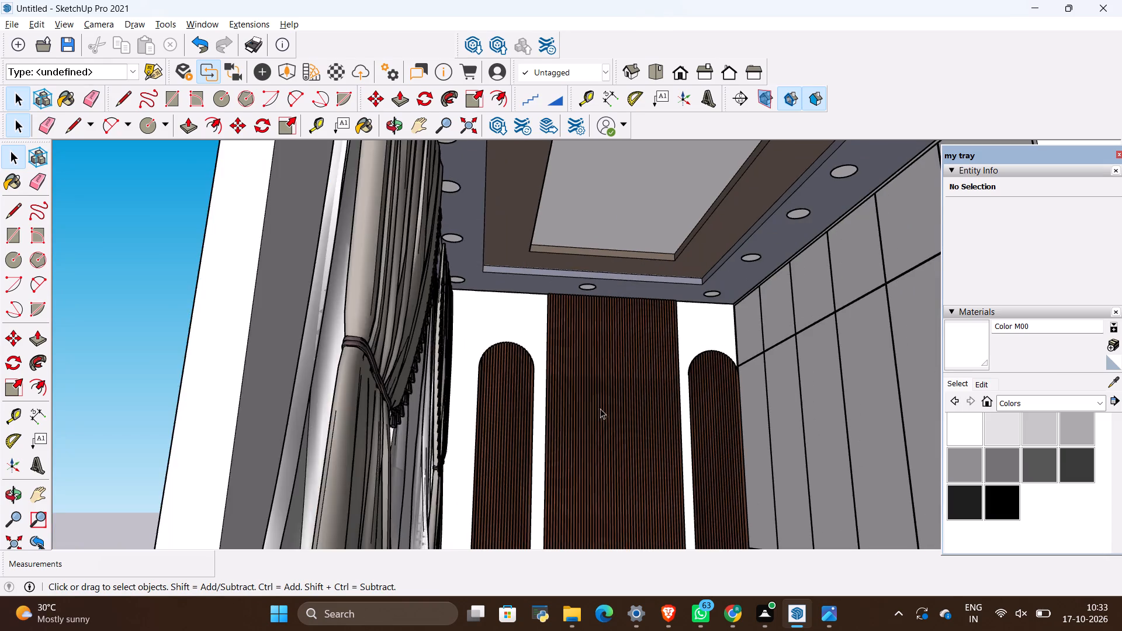
scroll(594, 403, down, 5)
middle_drag(634, 405, 602, 360)
middle_click(598, 366)
scroll(712, 278, up, 3)
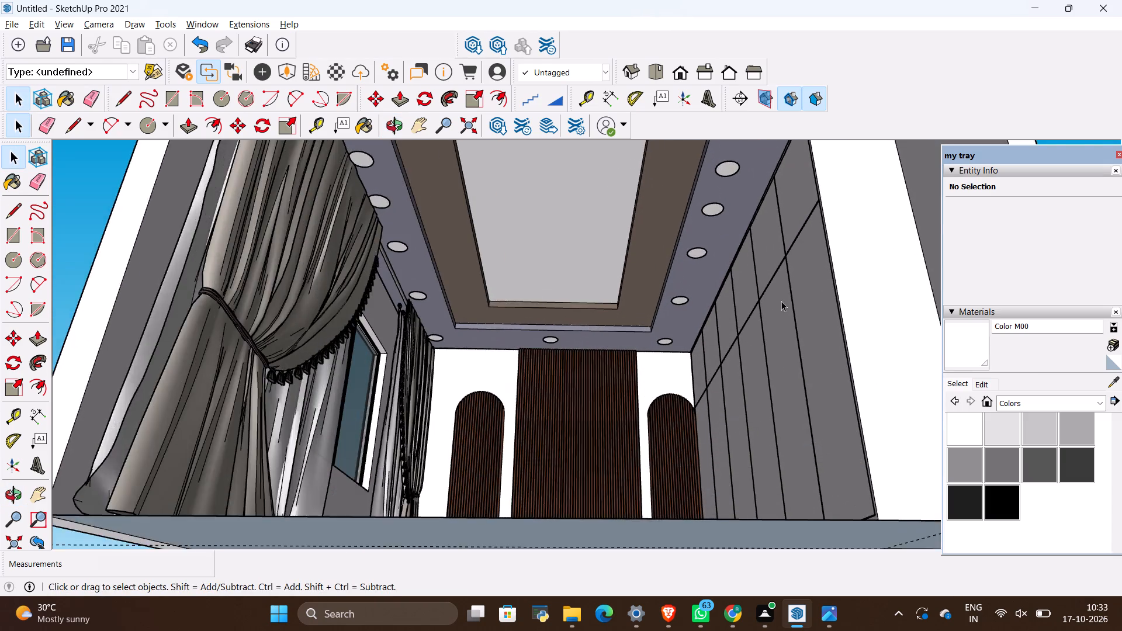
scroll(781, 301, up, 2)
middle_drag(767, 294, 785, 308)
scroll(754, 252, down, 3)
middle_drag(798, 271, 809, 287)
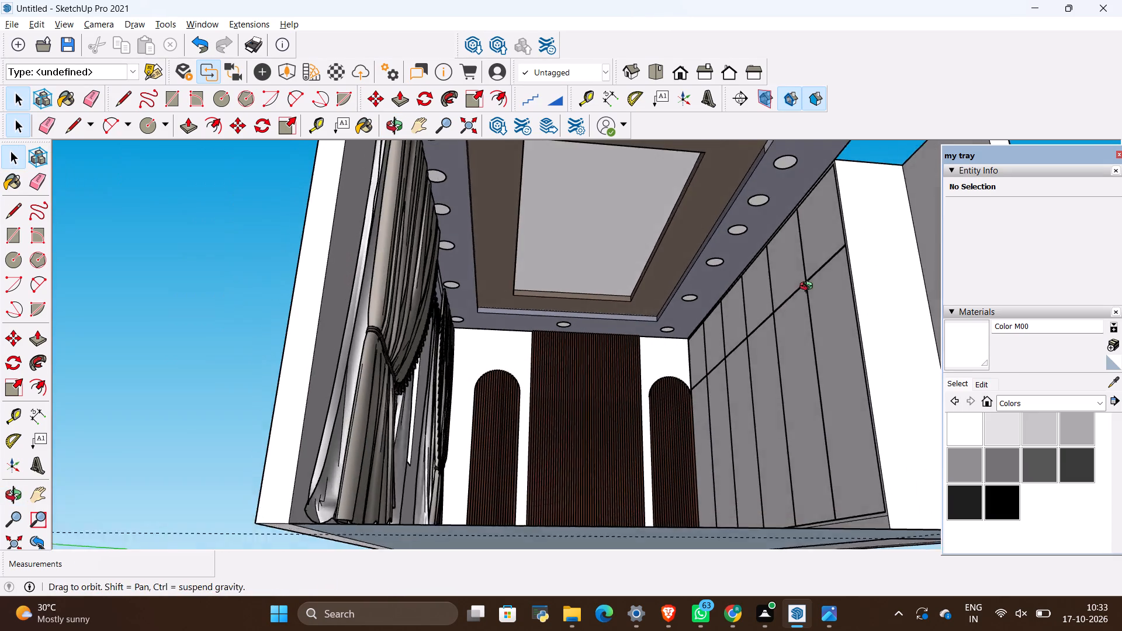
middle_drag(809, 287, 808, 287)
middle_click(809, 290)
scroll(740, 328, up, 2)
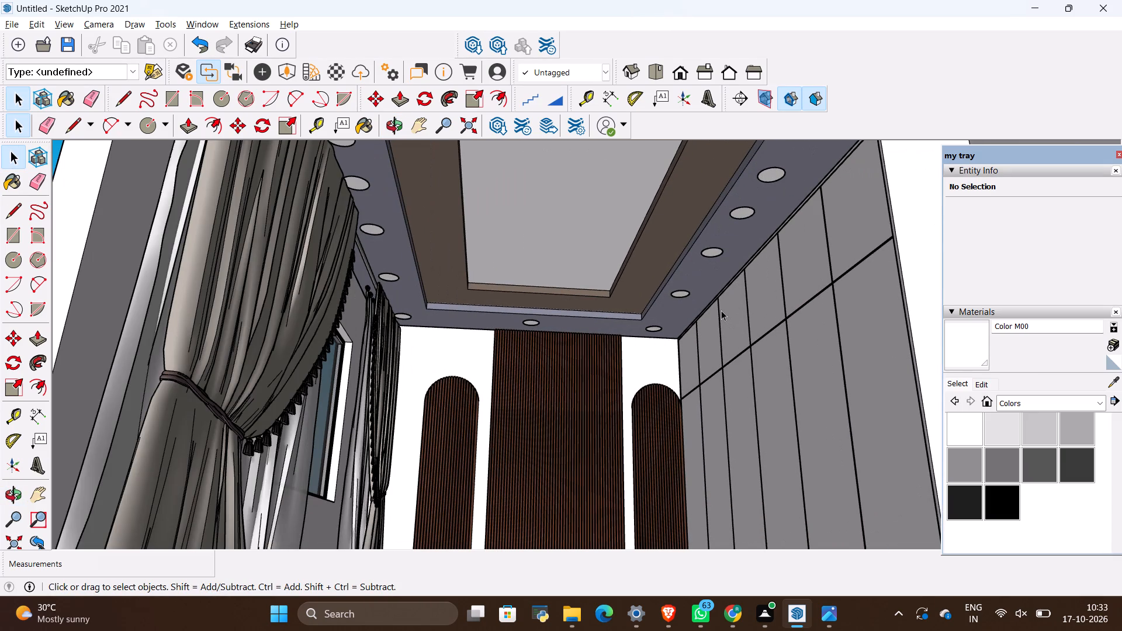
Push/Pull the ceiling's long edge face on the wardrobe side outward 2' 6" over the wardrobe and side wall, and close the group.
scroll(720, 310, down, 10)
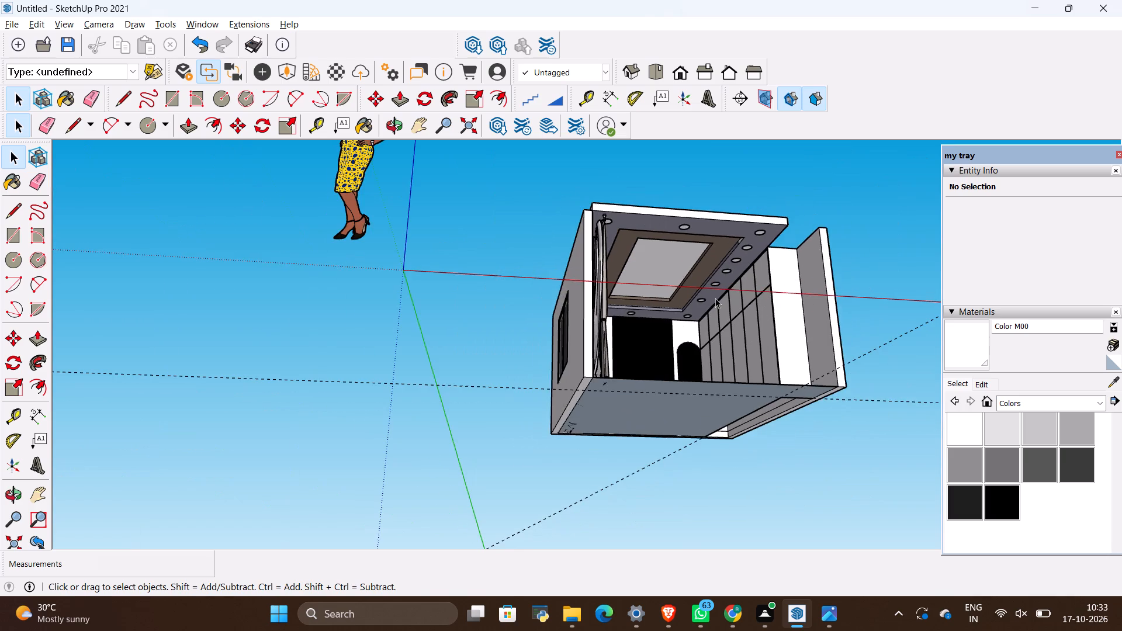
middle_drag(715, 293, 699, 432)
scroll(714, 300, down, 1)
middle_drag(680, 323, 546, 417)
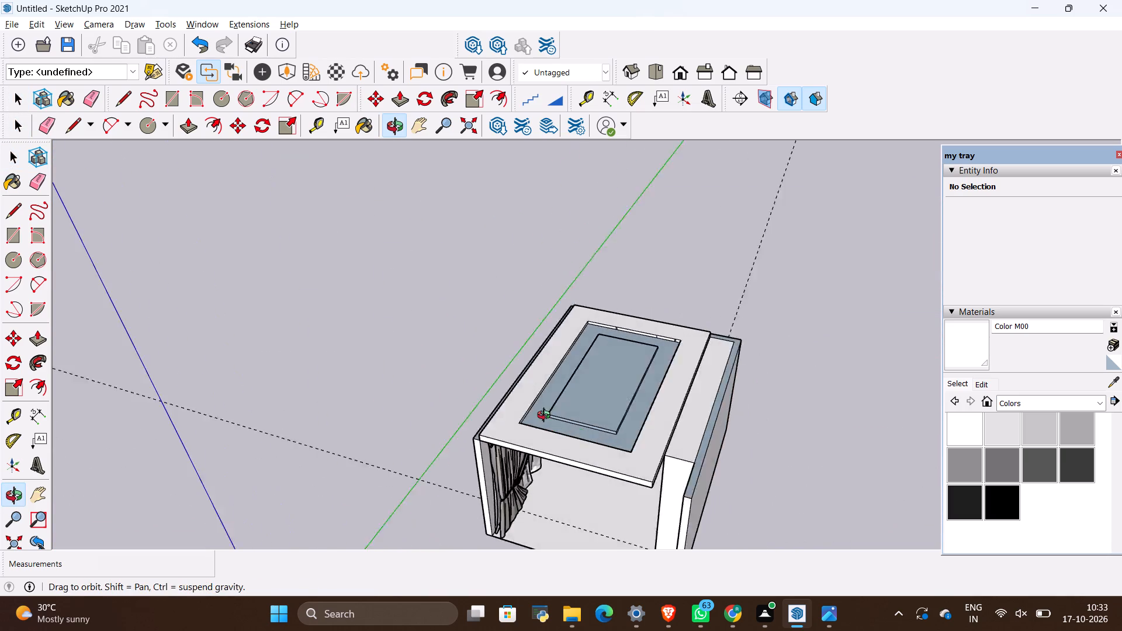
middle_drag(546, 417, 536, 413)
scroll(649, 457, up, 15)
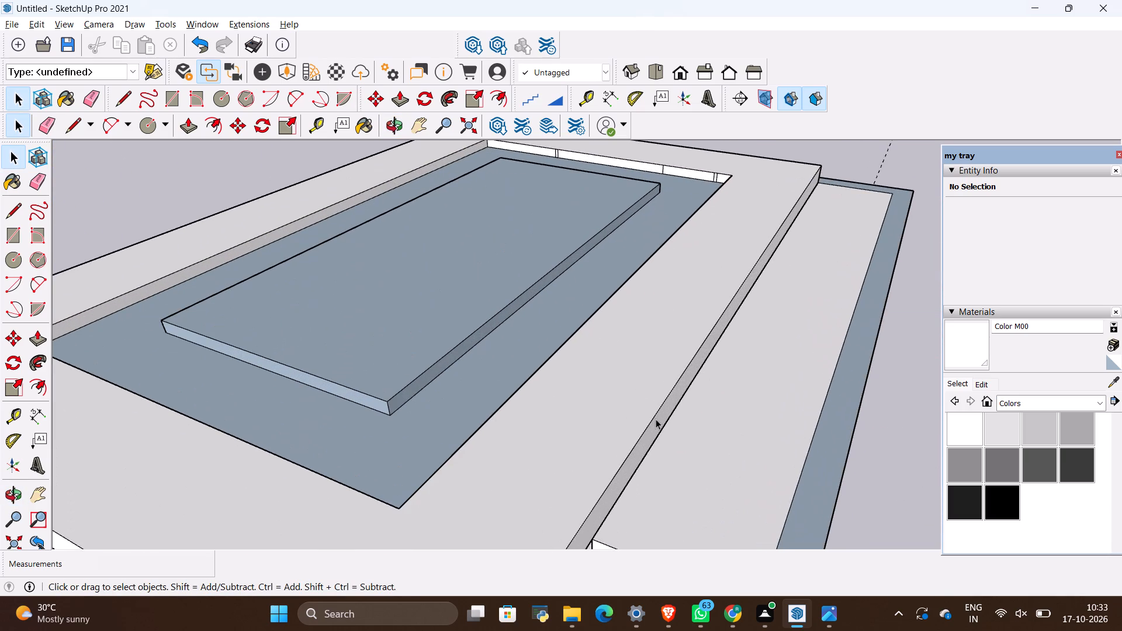
double_click(656, 419)
key(p)
click(656, 419)
scroll(650, 396, down, 5)
click(795, 414)
scroll(553, 341, down, 5)
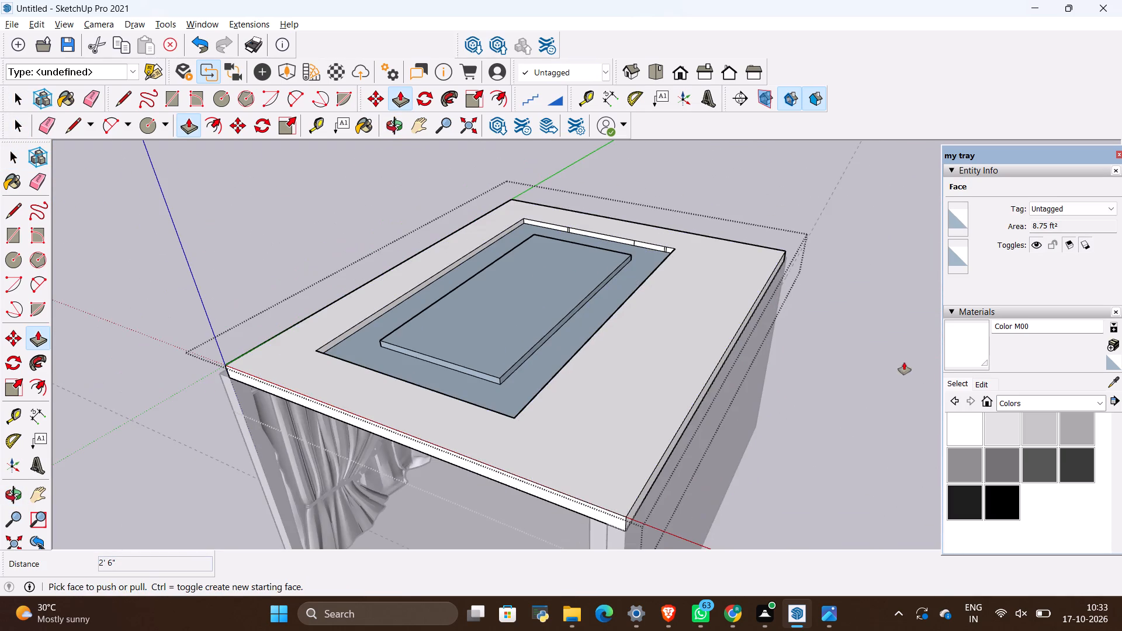
key(space)
click(922, 368)
Move the ceiling group straight up, clear of the walls, to open the room from above.
scroll(863, 345, down, 5)
click(622, 447)
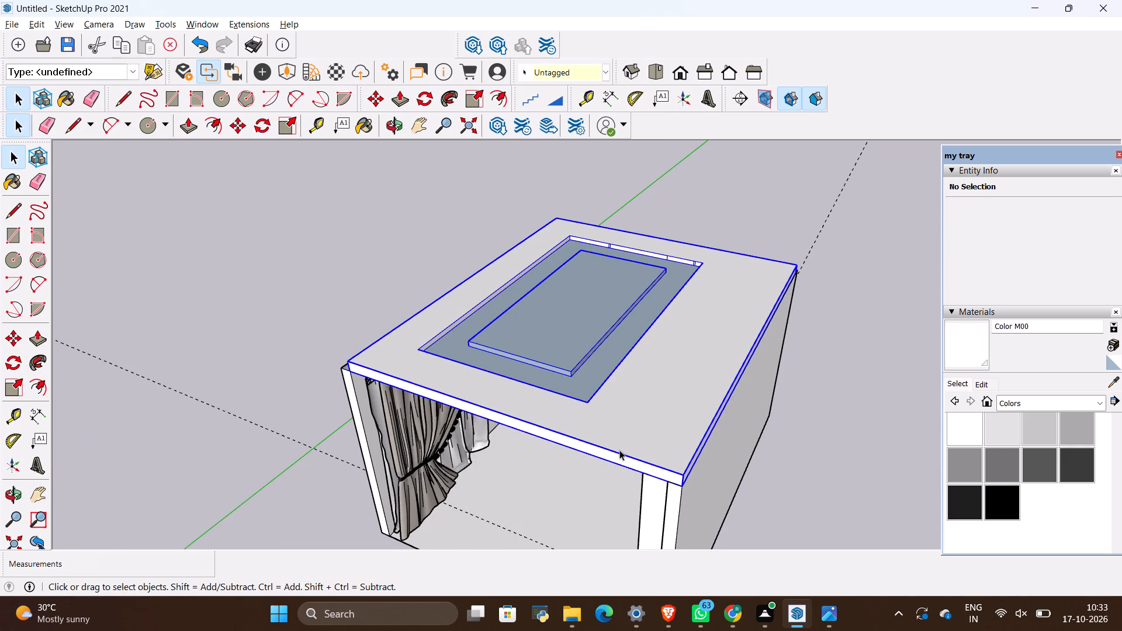
key(m)
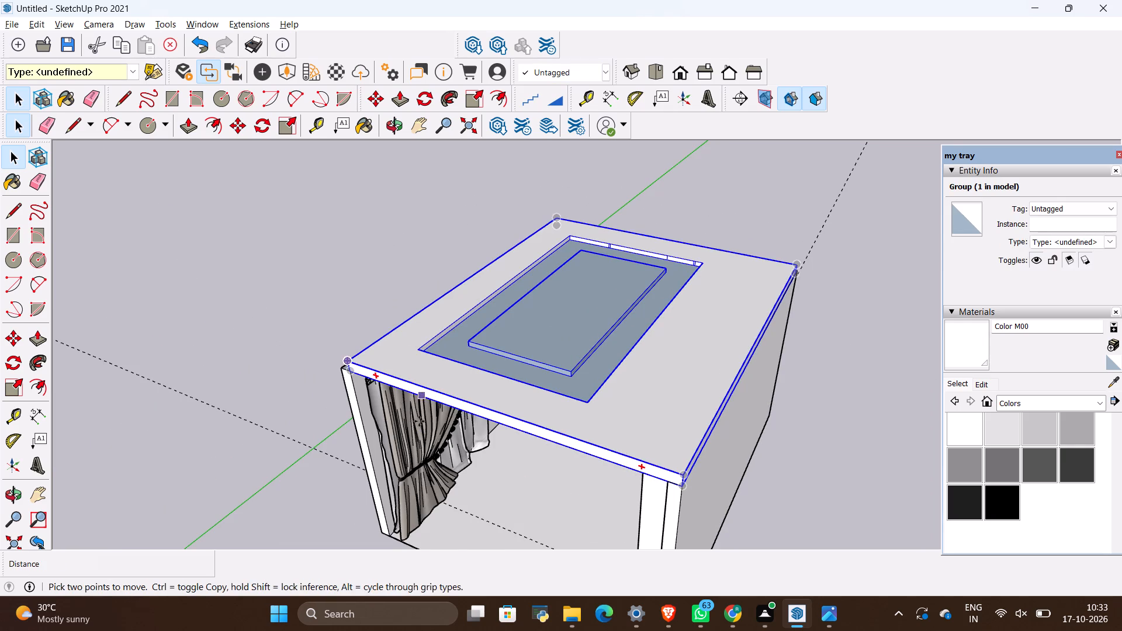
click(682, 488)
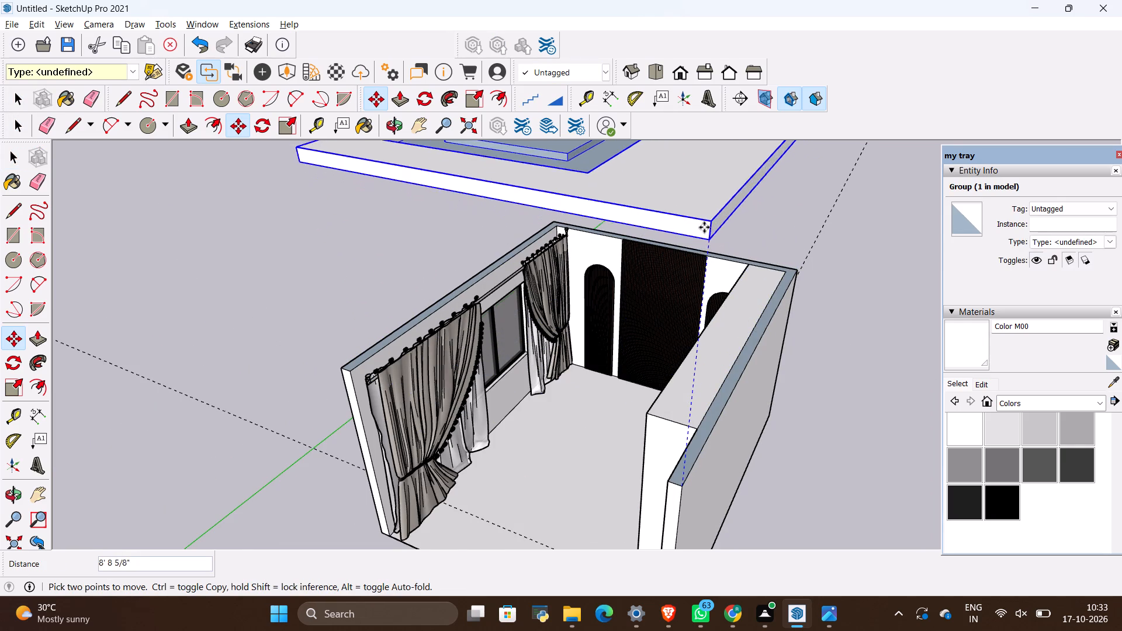
click(699, 207)
scroll(217, 355, down, 5)
Erase the dashed guide lines crossing the floor beside the wardrobe's base.
middle_drag(221, 360, 254, 383)
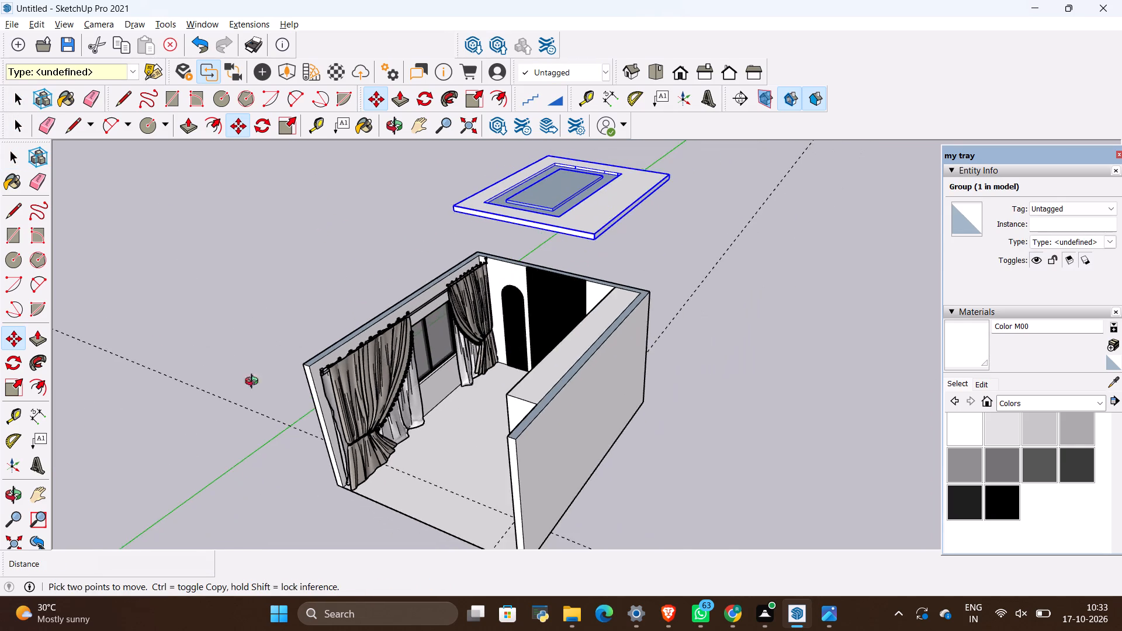
middle_drag(254, 383, 629, 385)
scroll(629, 384, down, 1)
scroll(634, 331, up, 9)
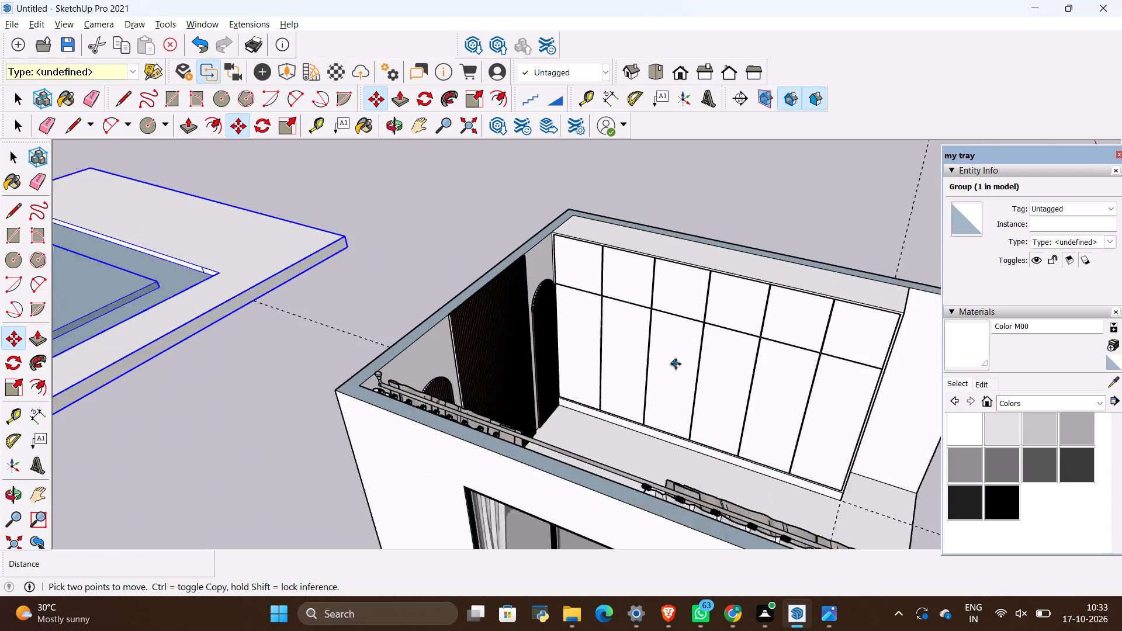
scroll(570, 358, down, 4)
scroll(803, 467, up, 7)
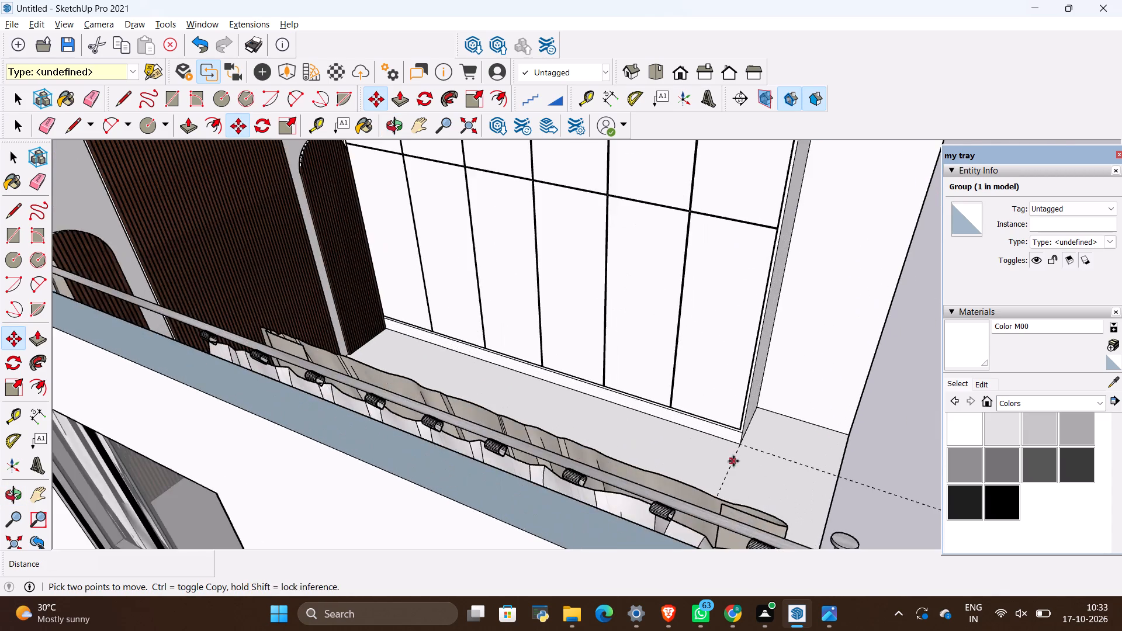
scroll(733, 461, up, 2)
key(e)
drag(775, 459, 775, 464)
drag(783, 443, 774, 471)
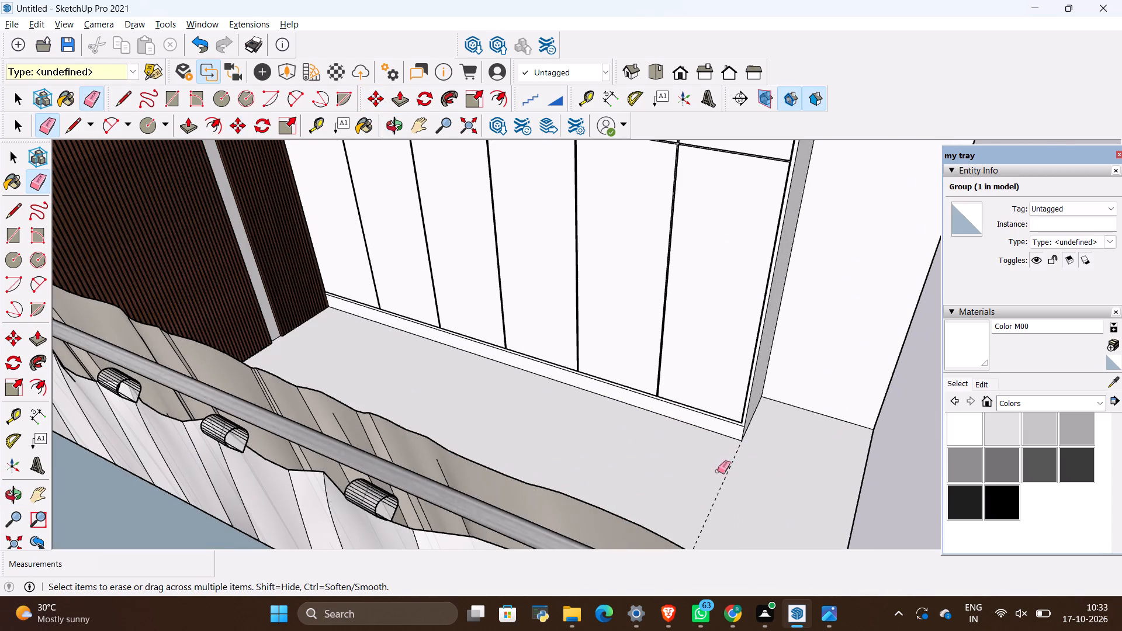
drag(718, 471, 737, 491)
key(space)
click(737, 488)
Create a new material using the blue-grey texture image 51b65fb537d63c20ce7f43c80d250e90 from the all materials folder.
scroll(737, 488, down, 4)
middle_drag(515, 428, 640, 412)
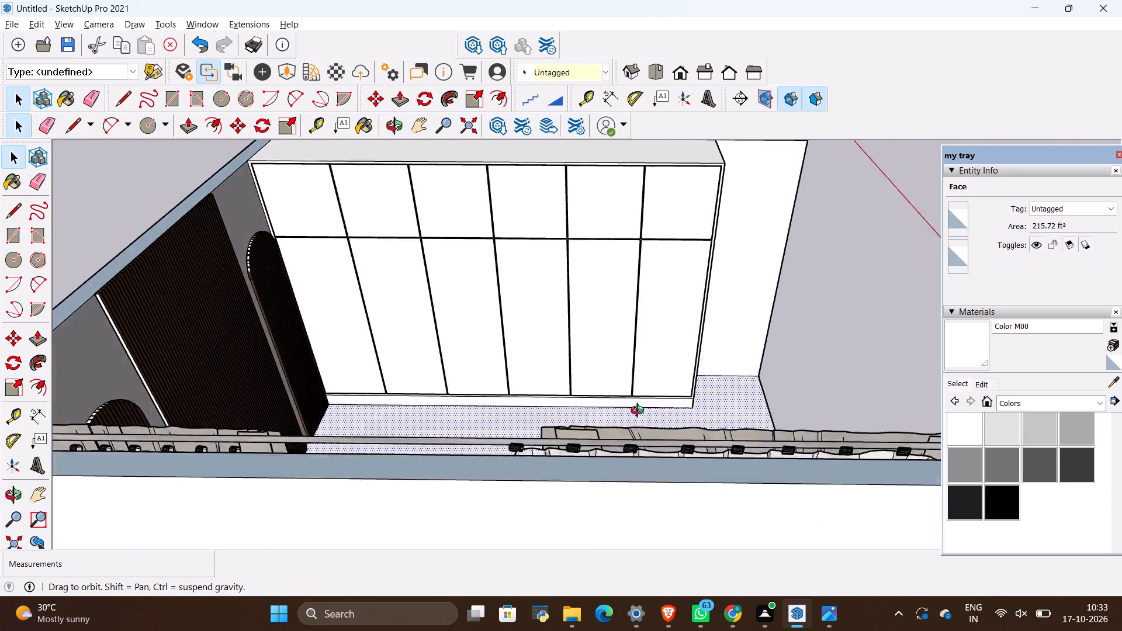
middle_drag(640, 412, 576, 403)
scroll(424, 249, up, 1)
scroll(668, 434, down, 5)
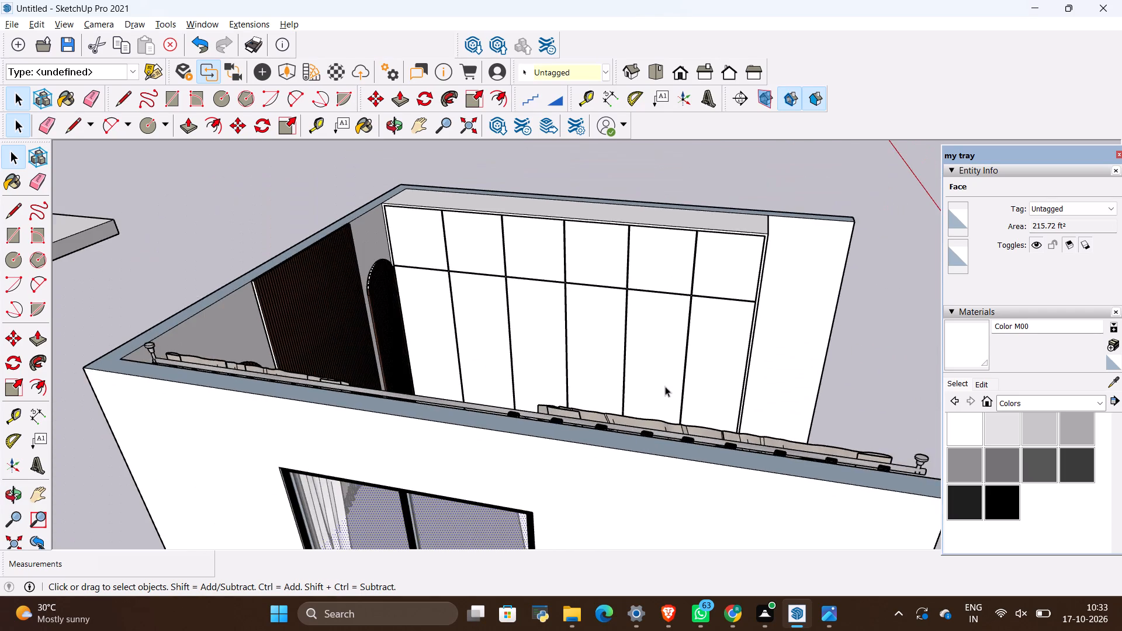
middle_drag(659, 397, 633, 443)
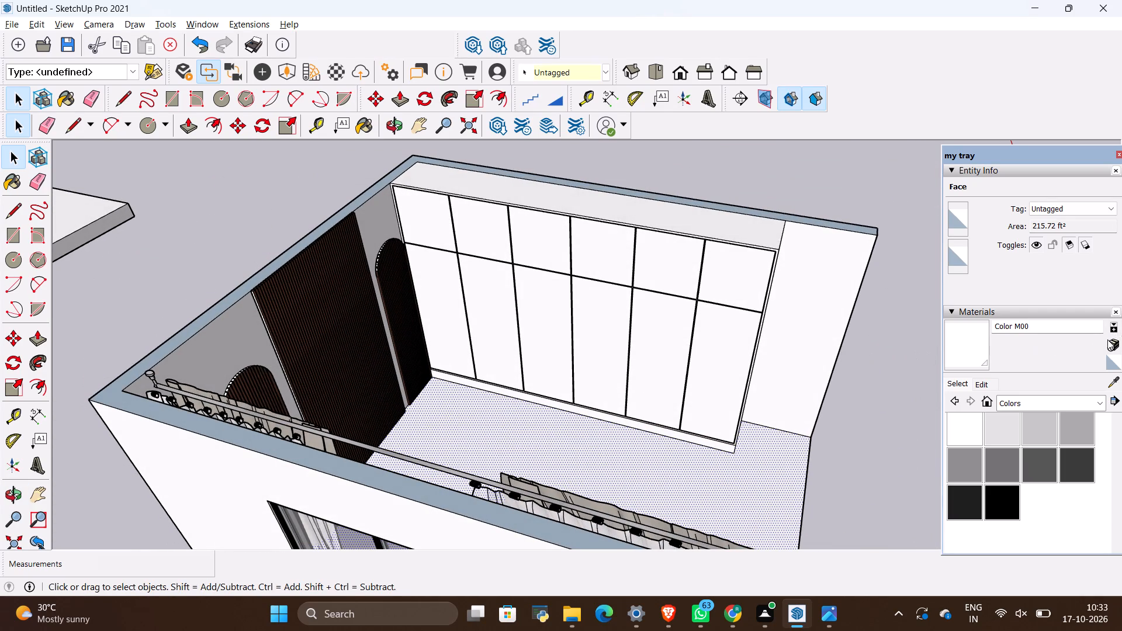
click(1110, 345)
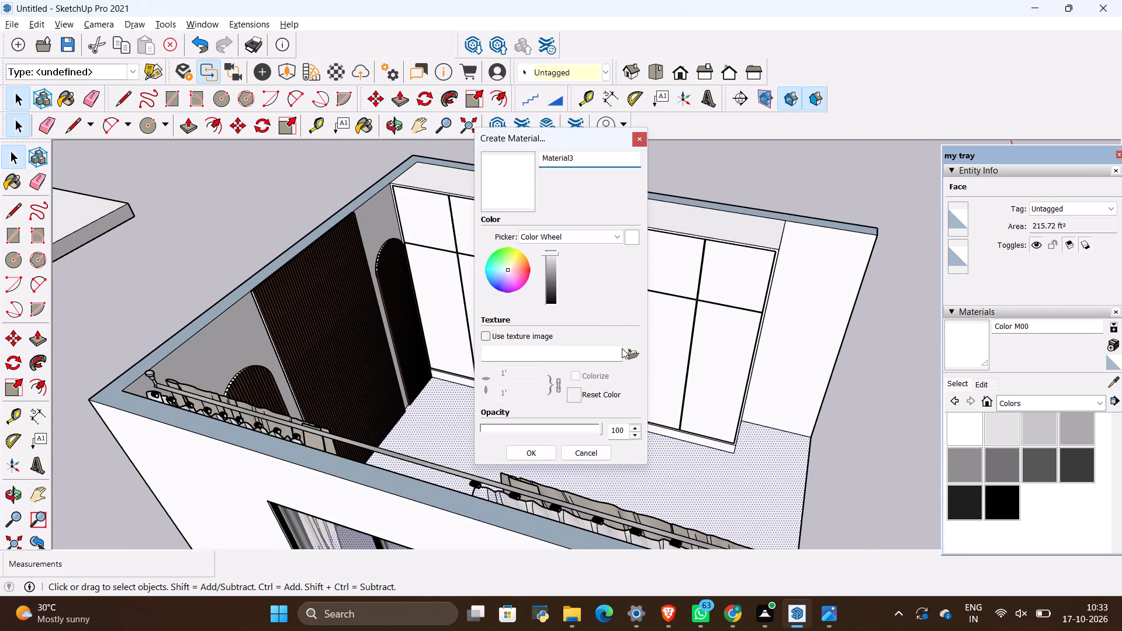
click(633, 350)
scroll(664, 323, down, 1)
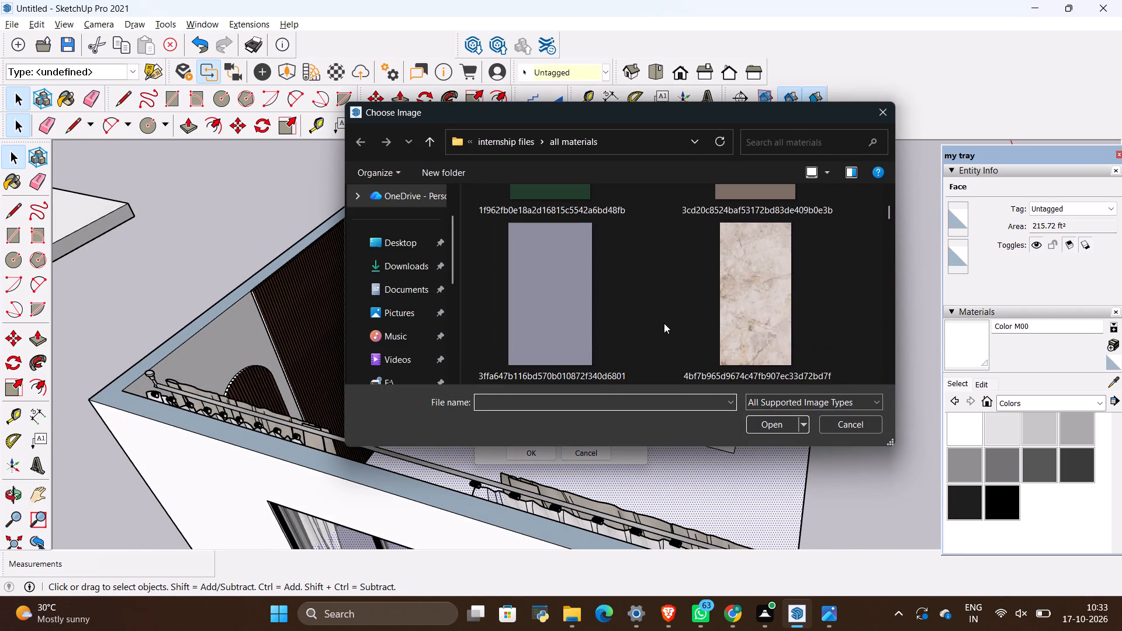
scroll(664, 323, down, 3)
scroll(664, 323, up, 1)
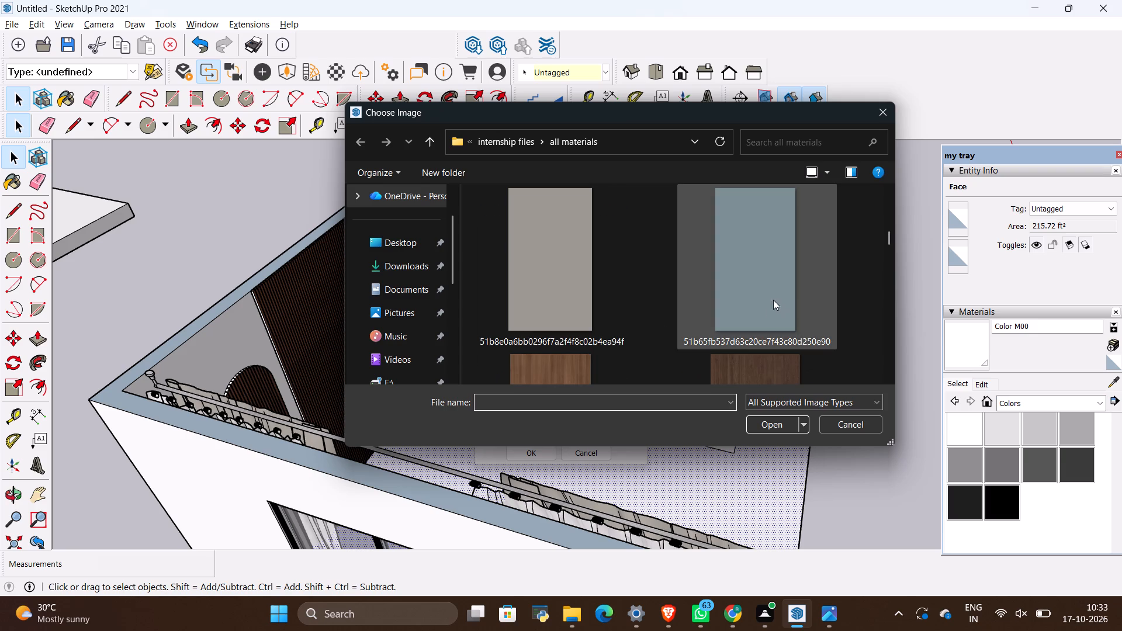
click(772, 300)
click(781, 427)
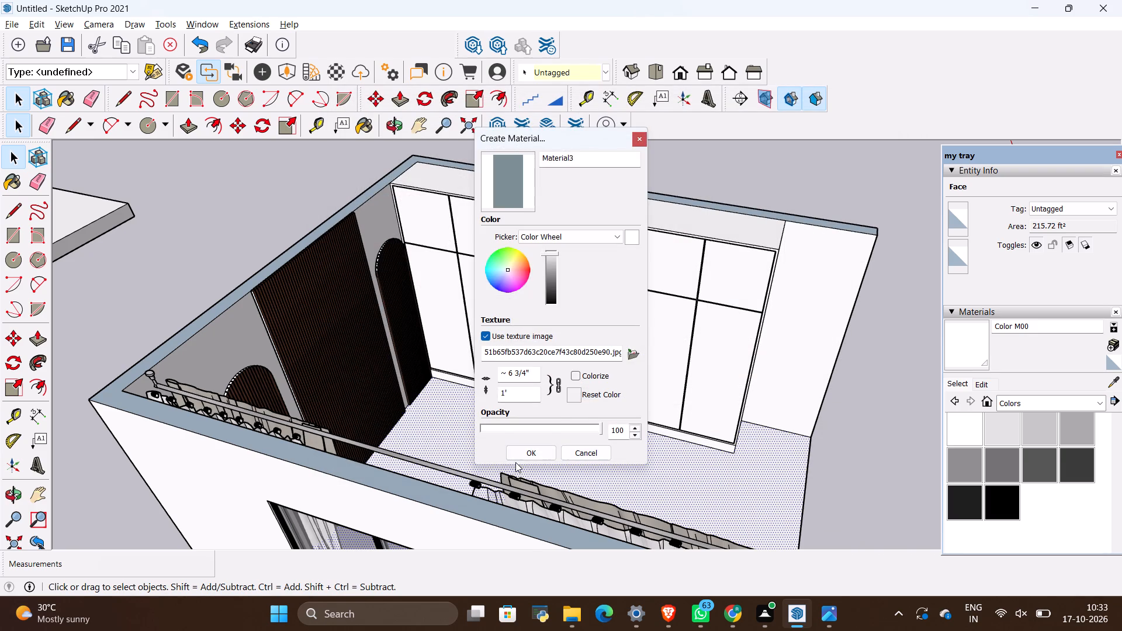
click(515, 459)
Paint the six upper wardrobe door panels with the new blue-grey material.
click(969, 343)
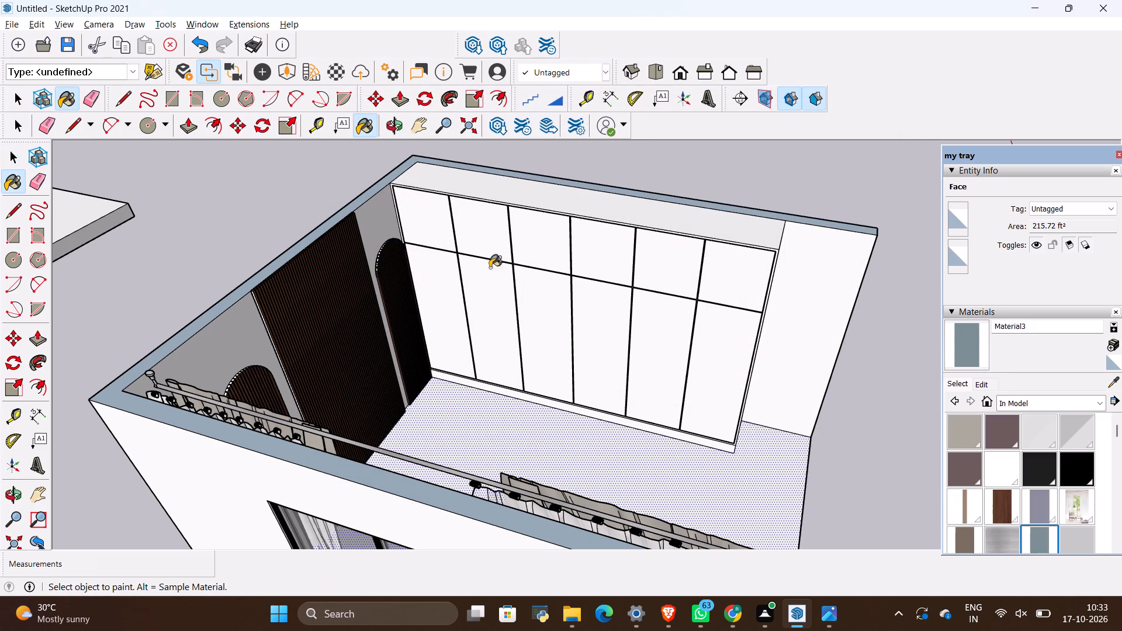
scroll(434, 261, up, 3)
click(432, 217)
click(492, 223)
click(557, 249)
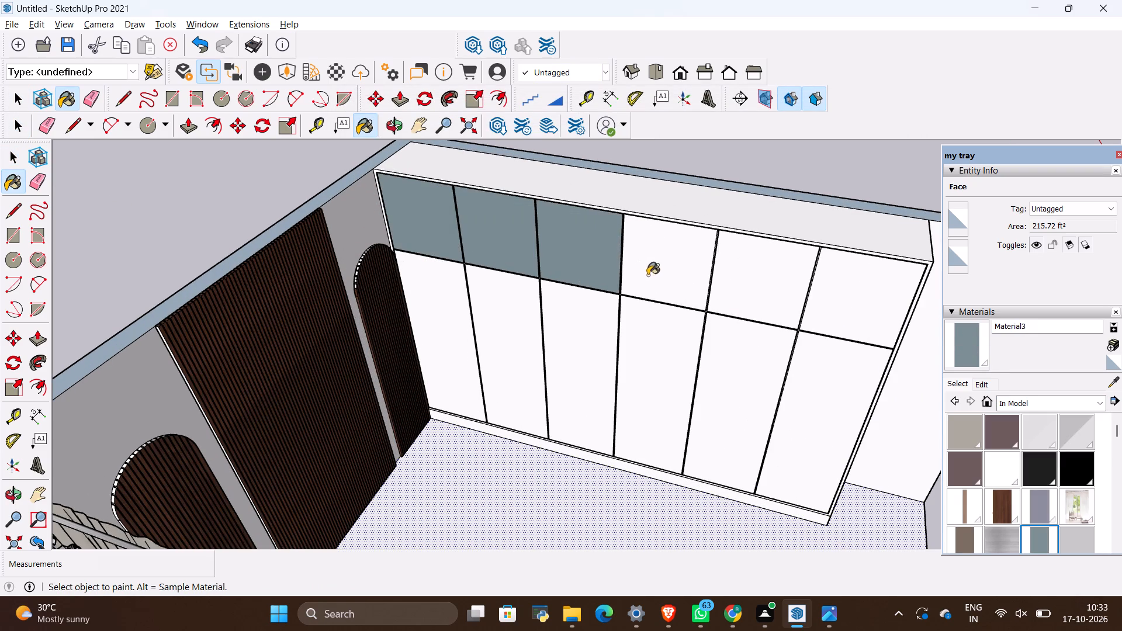
click(647, 275)
click(737, 287)
click(835, 292)
scroll(809, 361, down, 5)
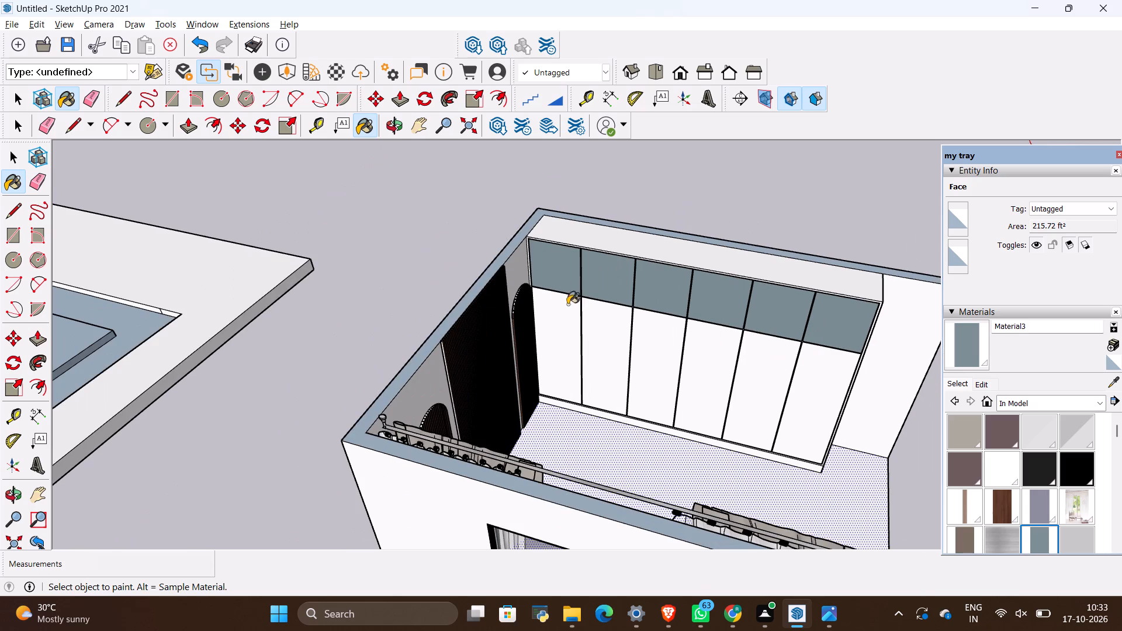
key(space)
Create a new material using the olive-beige texture image 6662e4a32bc4a6e96d2b7ebf6ccdfb2c from the all materials folder.
click(1115, 342)
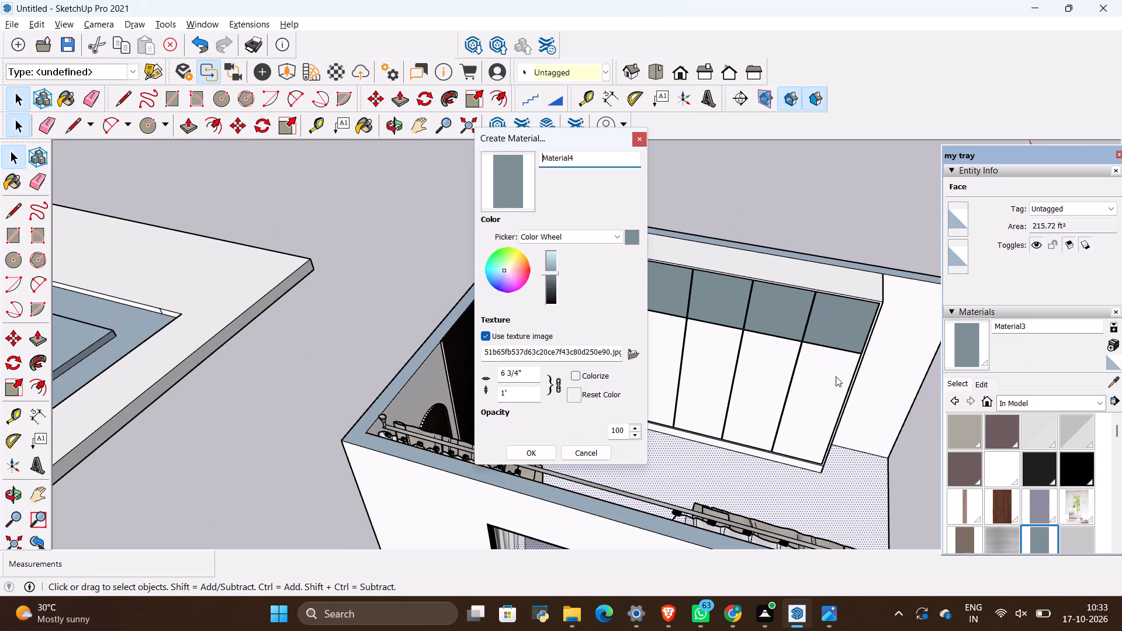
click(633, 356)
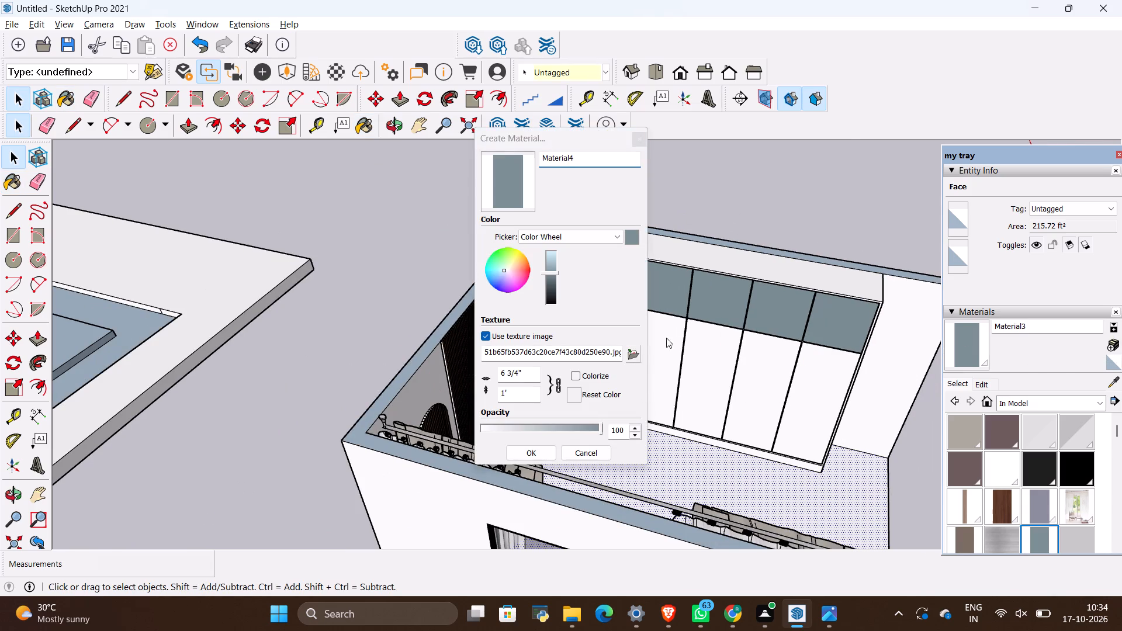
scroll(751, 348, down, 6)
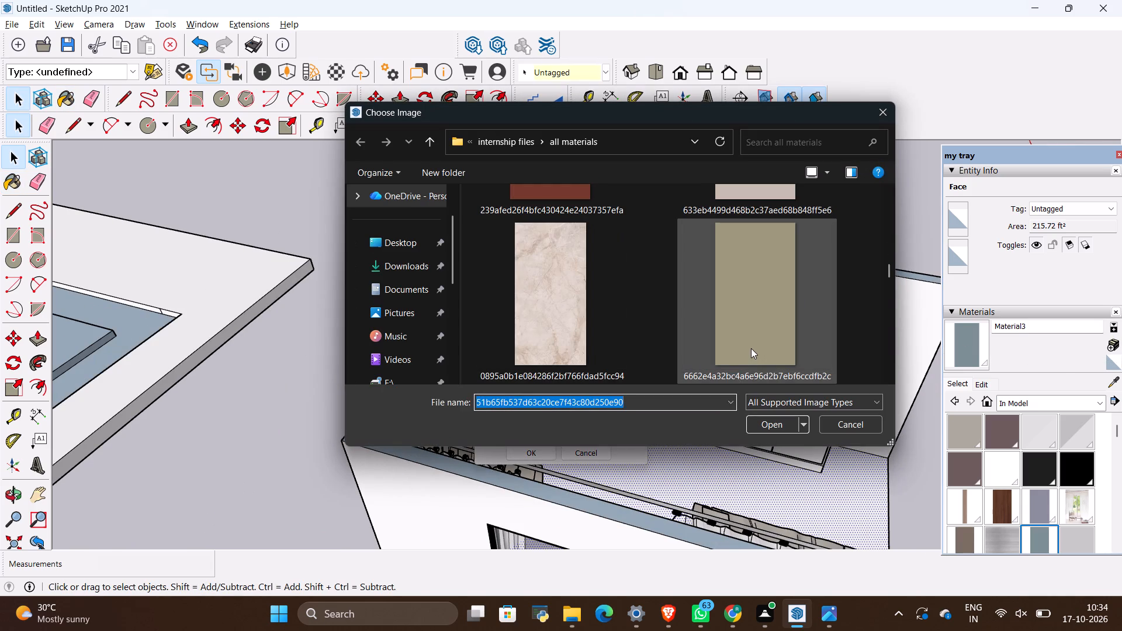
click(751, 348)
click(764, 431)
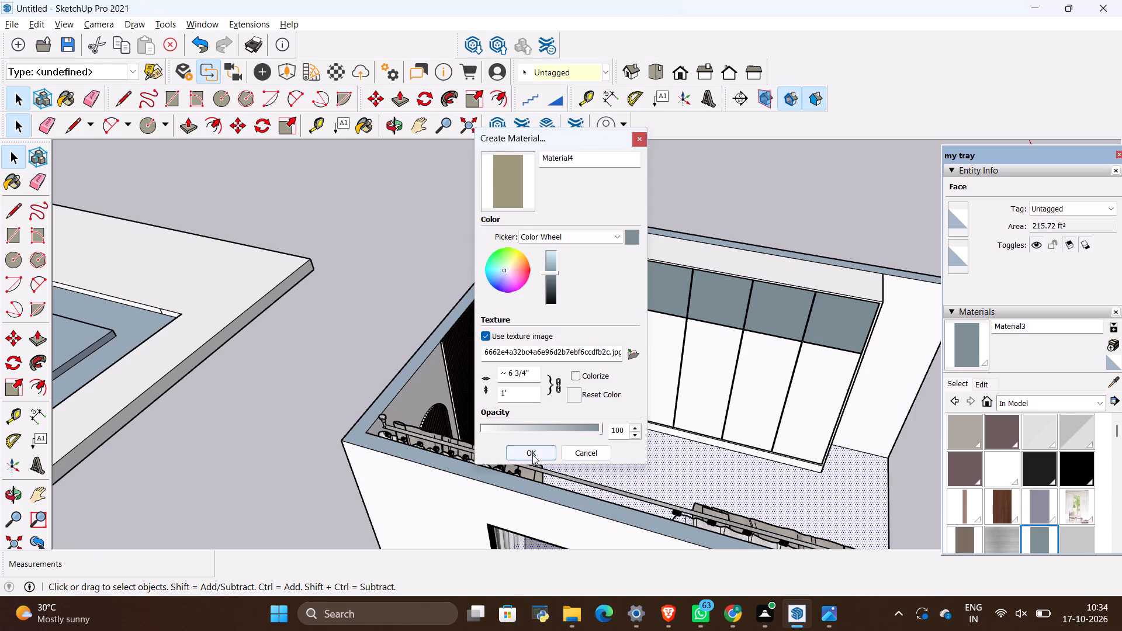
click(532, 455)
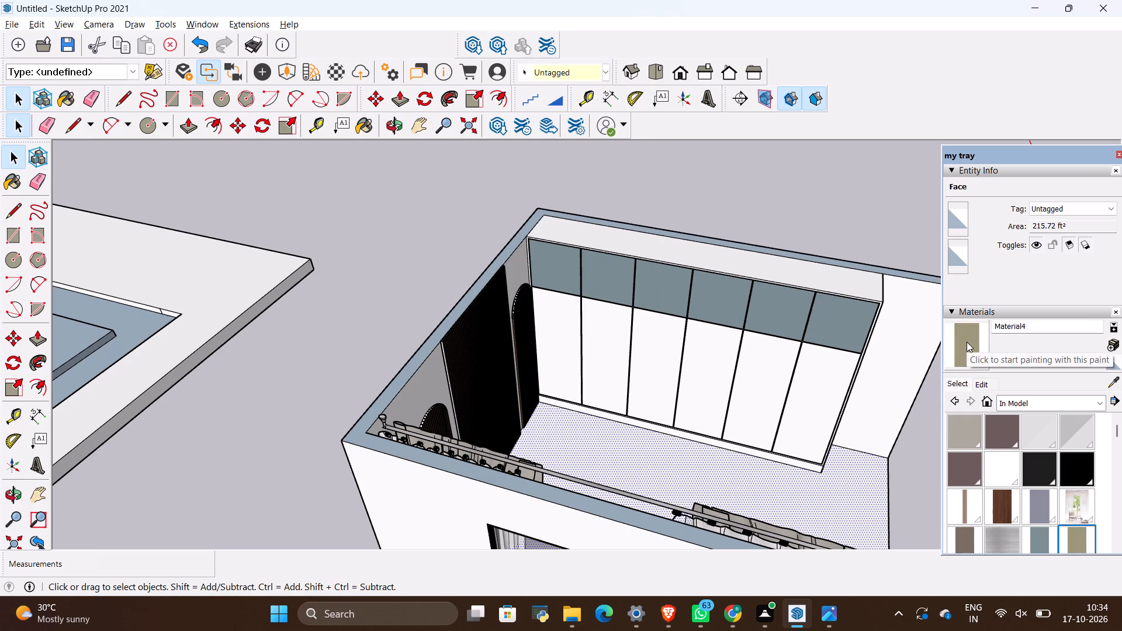
Paint the six lower wardrobe door panels with the new olive-beige material.
click(974, 339)
scroll(663, 355, up, 3)
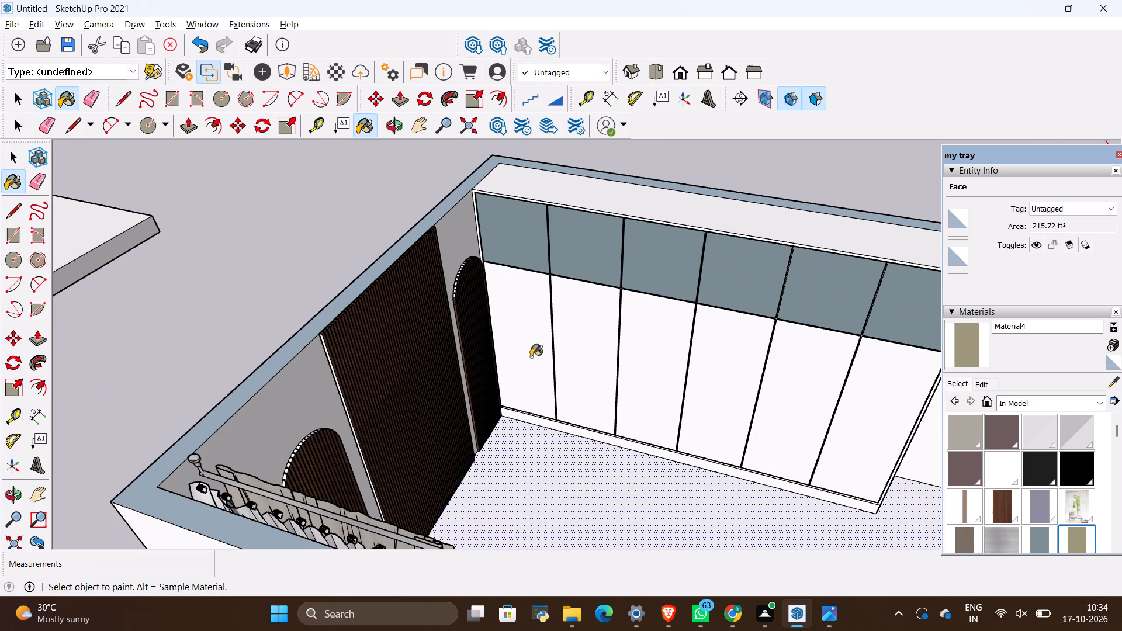
click(531, 357)
click(583, 341)
click(670, 362)
click(720, 379)
click(789, 396)
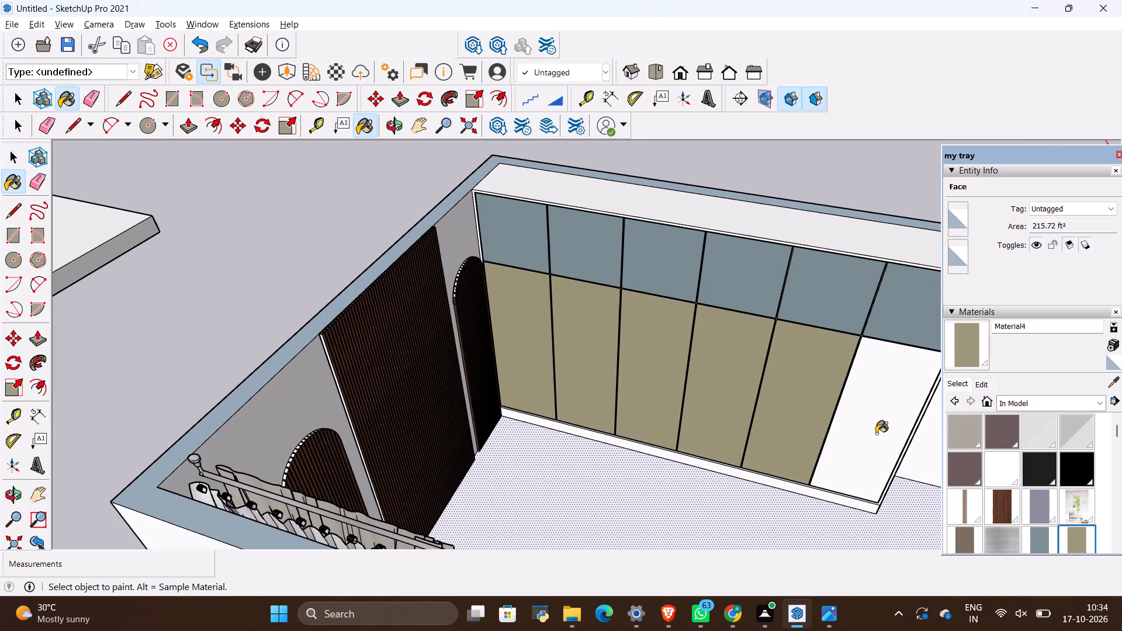
click(876, 434)
key(space)
click(324, 275)
scroll(370, 301, down, 3)
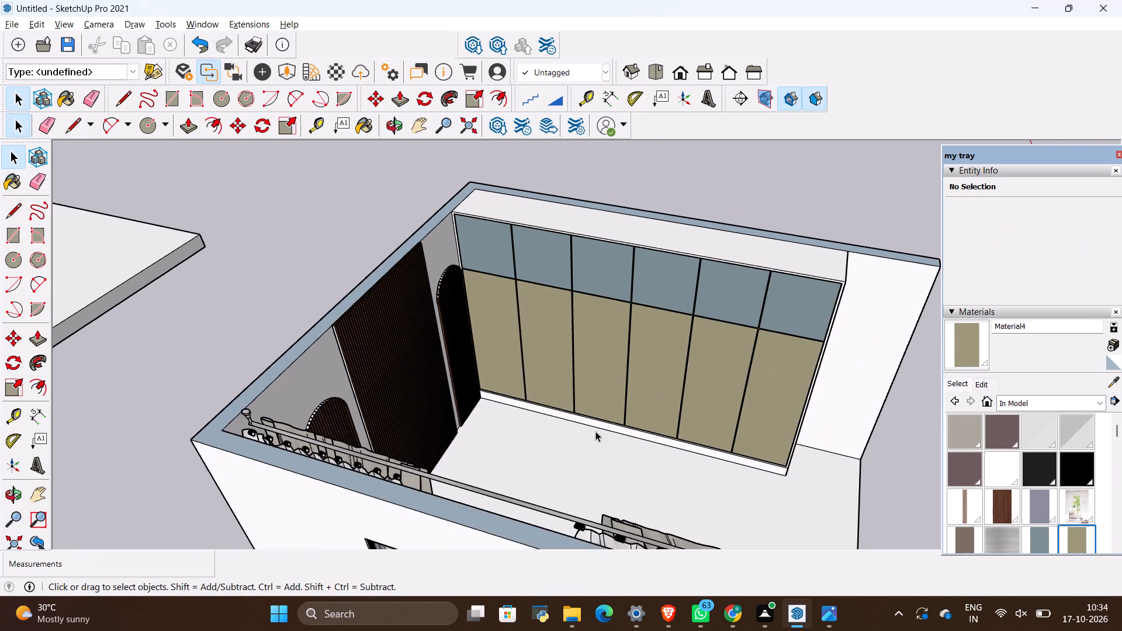
Sample the blue-grey material from an upper wardrobe door and paint the wardrobe's base plinth with it.
middle_drag(602, 437, 437, 241)
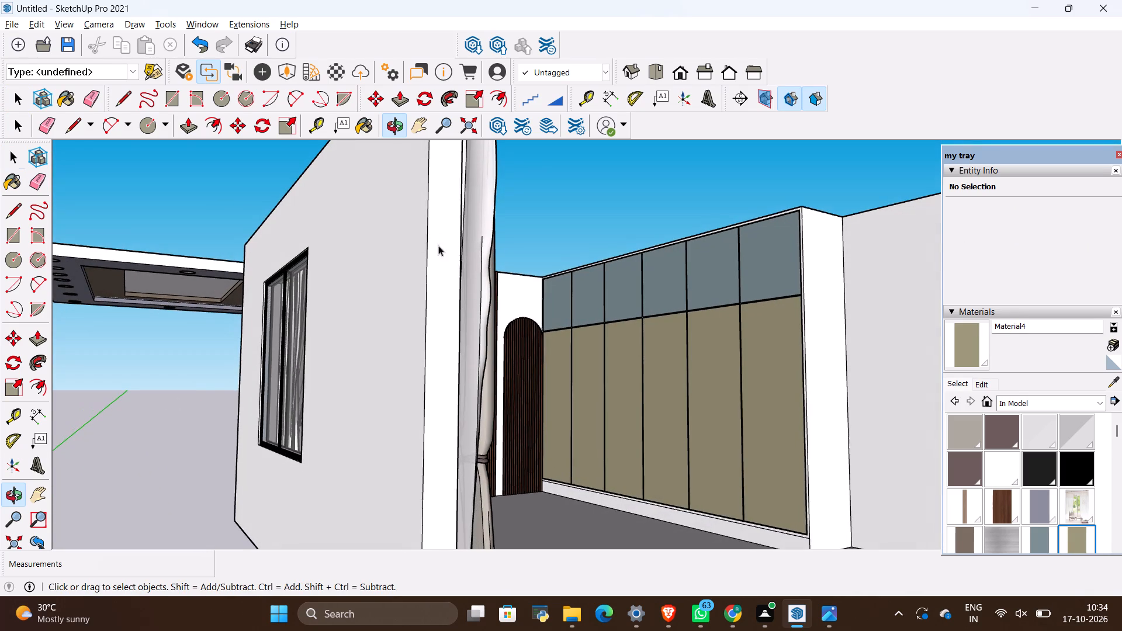
click(1114, 381)
click(771, 266)
scroll(774, 249, down, 4)
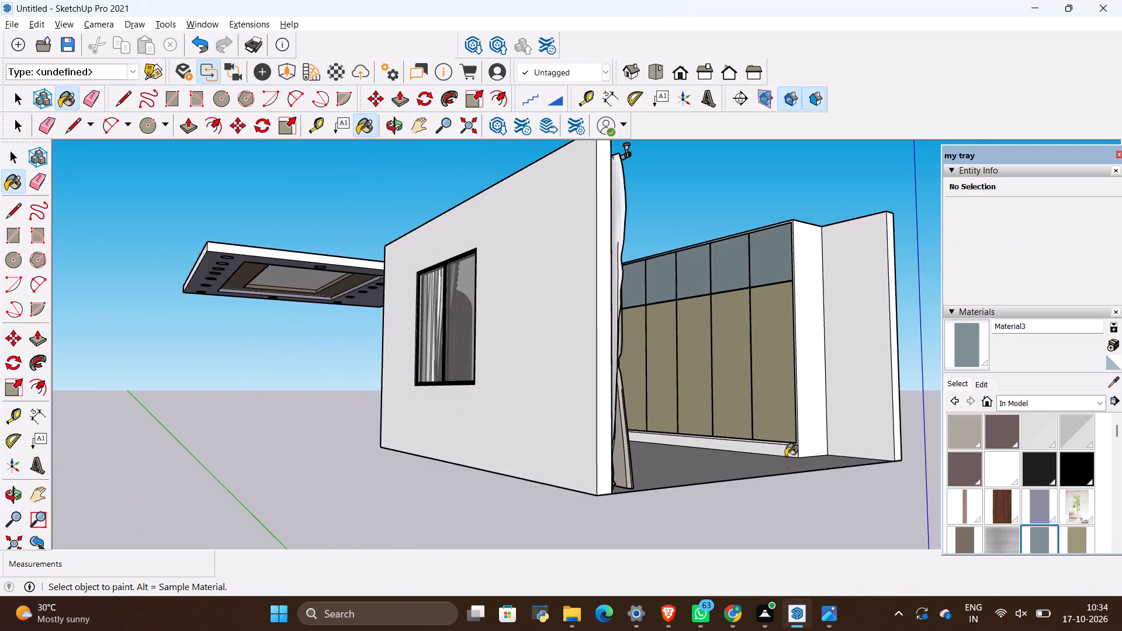
scroll(787, 467, up, 12)
click(764, 448)
scroll(798, 430, up, 2)
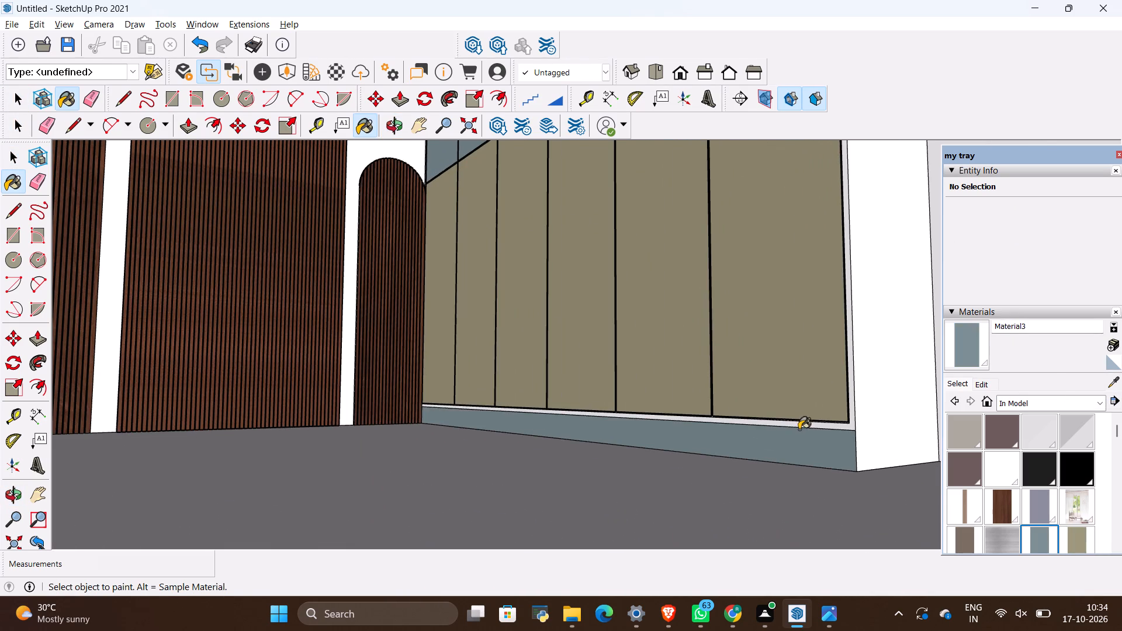
scroll(799, 429, up, 5)
key(space)
click(563, 482)
scroll(564, 502, down, 12)
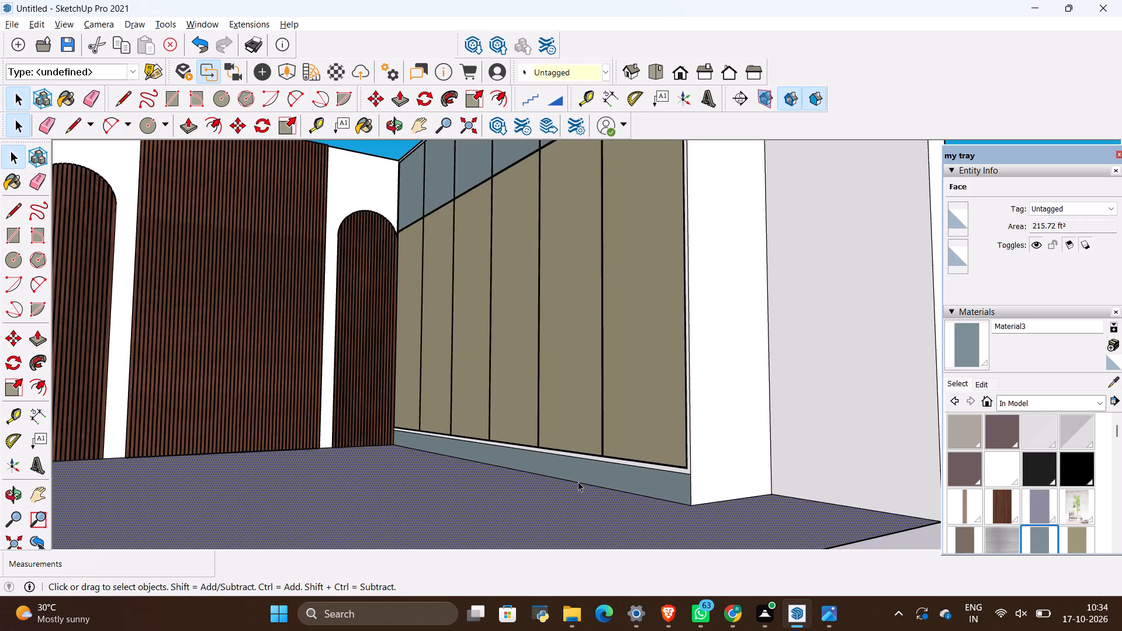
scroll(578, 481, down, 8)
key(space)
click(784, 311)
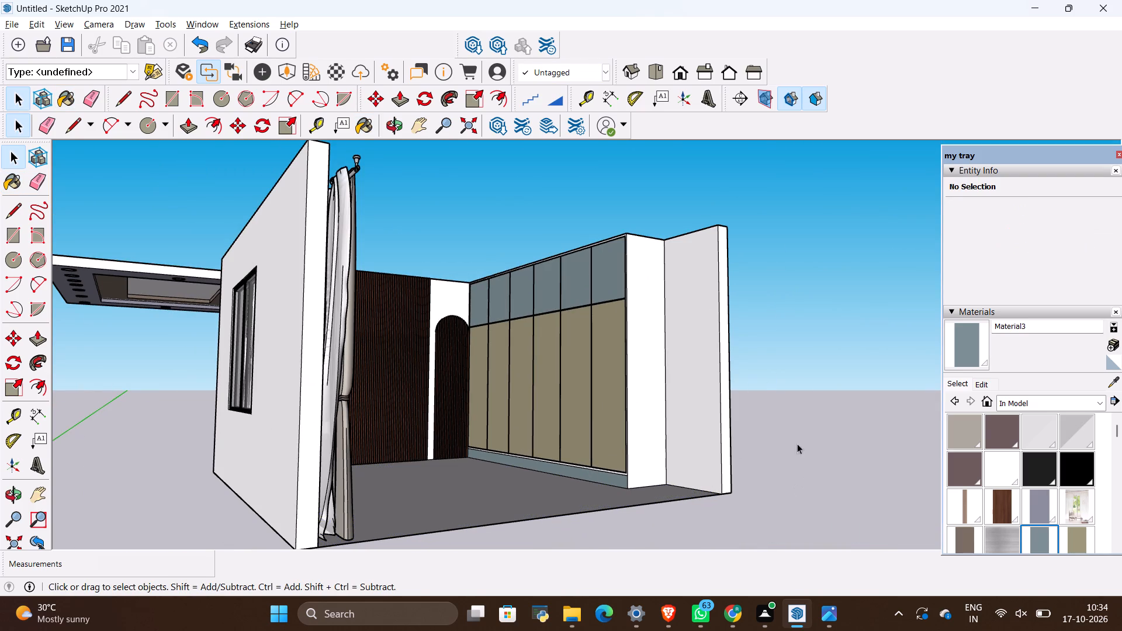
scroll(742, 363, down, 2)
key(space)
click(767, 331)
Create a new material using the light grey-beige texture image b534934b78e3e1d75d40b12a97875822 from the all materials folder.
middle_drag(656, 313, 764, 449)
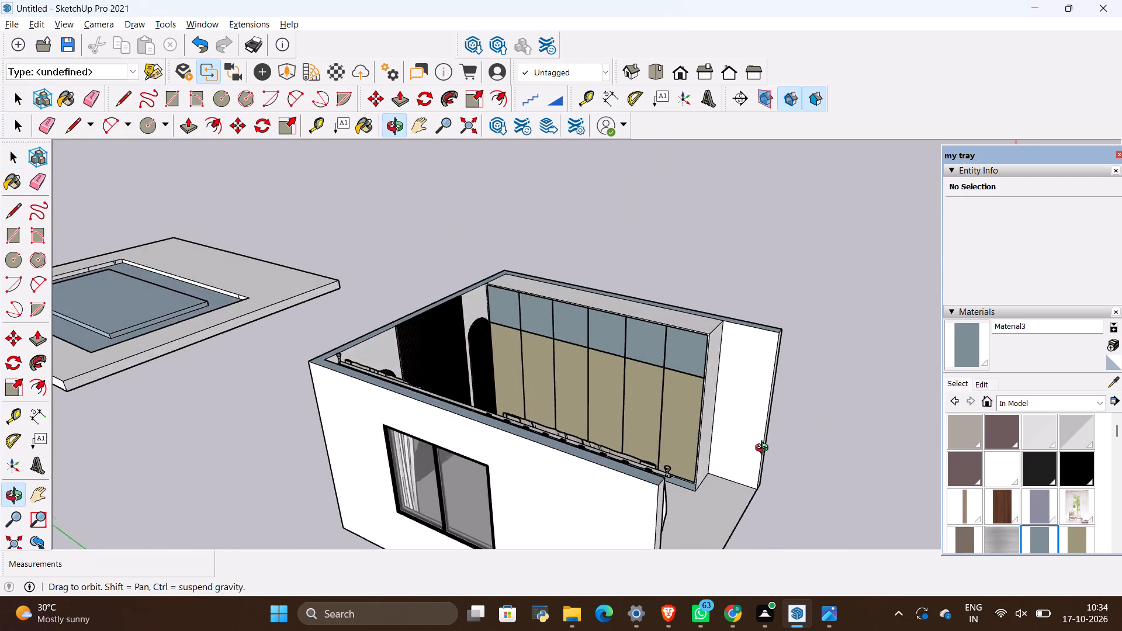
middle_drag(764, 449, 765, 311)
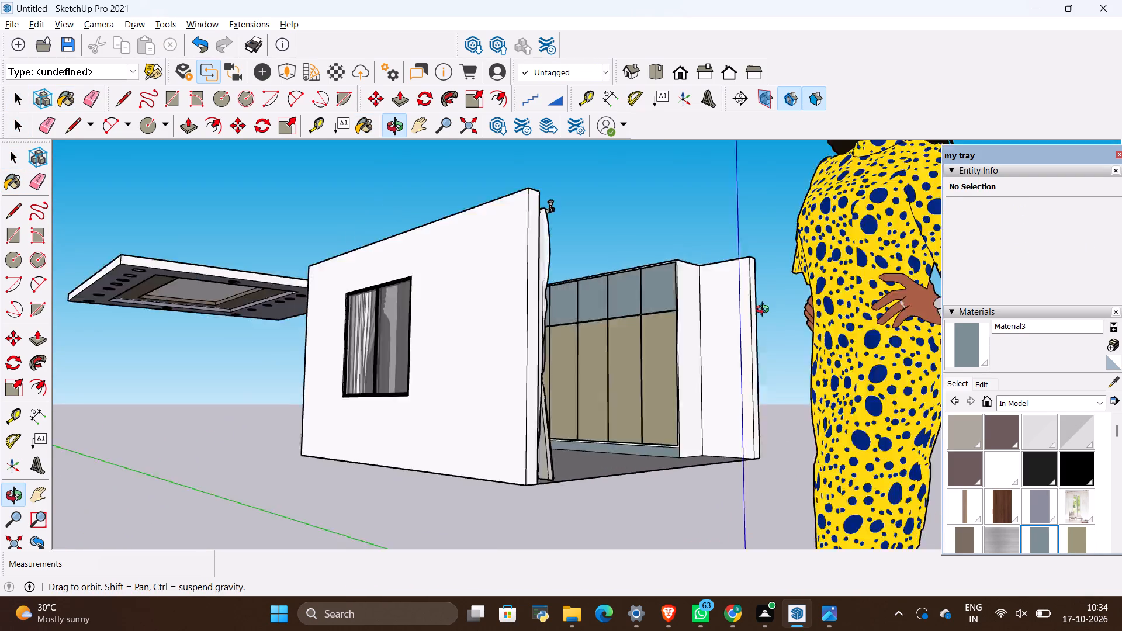
middle_drag(765, 311, 392, 377)
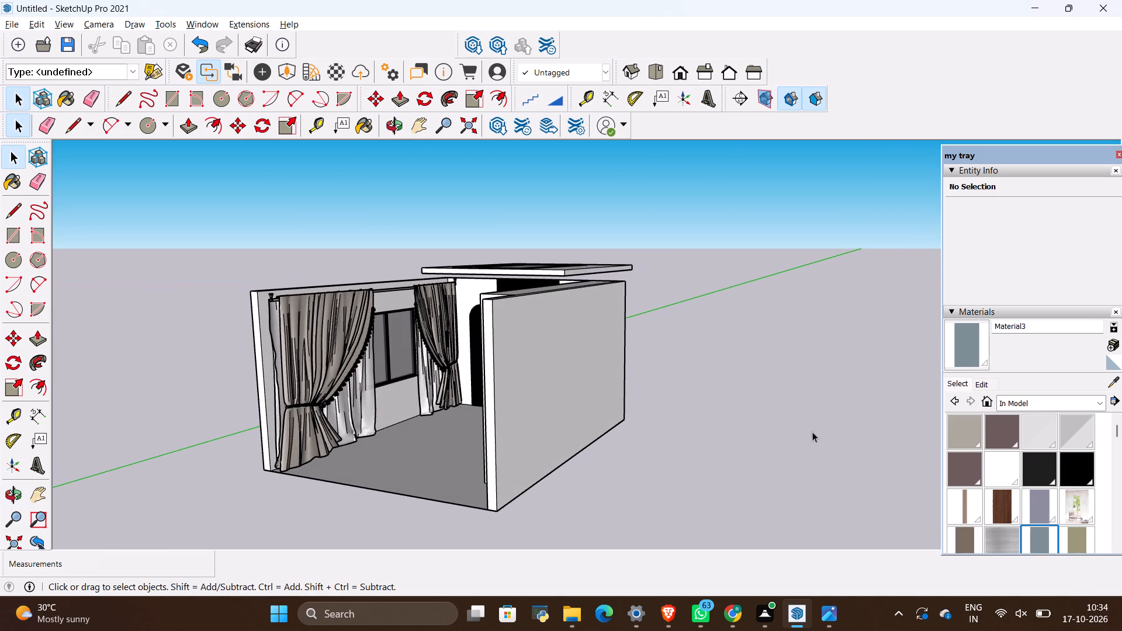
click(1114, 353)
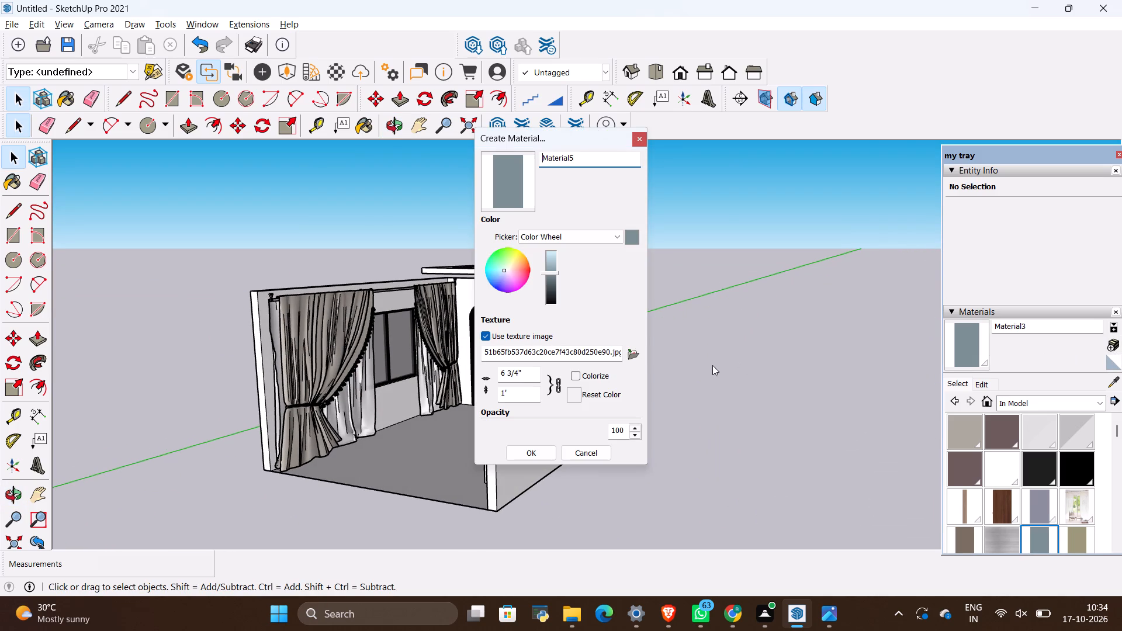
click(636, 356)
scroll(636, 352, down, 2)
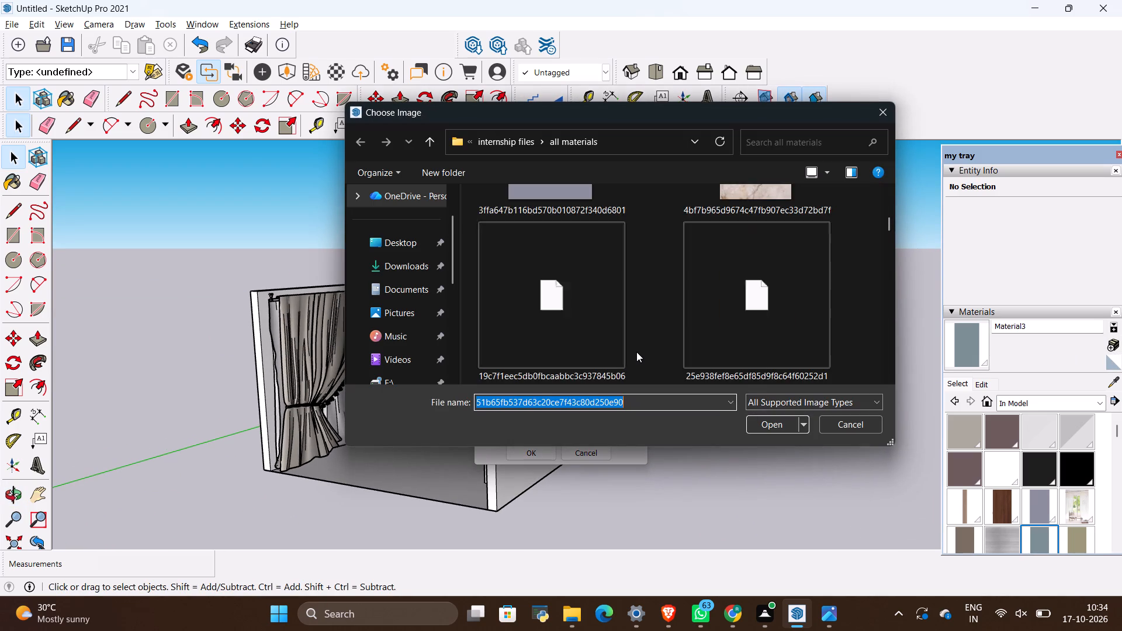
scroll(636, 352, down, 2)
scroll(636, 352, up, 1)
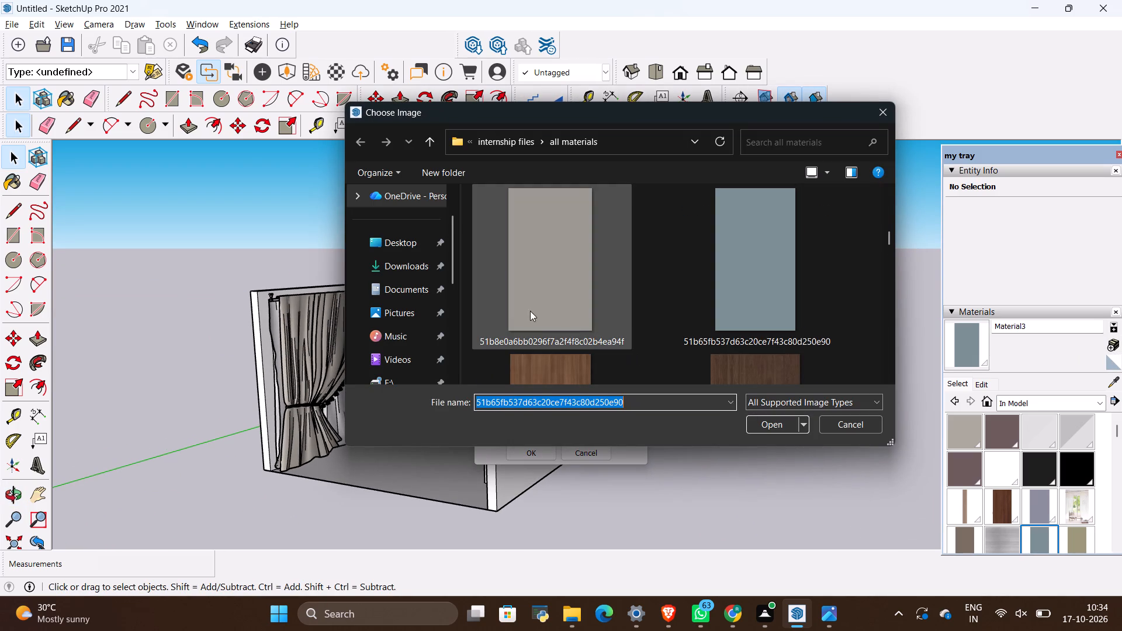
scroll(662, 324, down, 3)
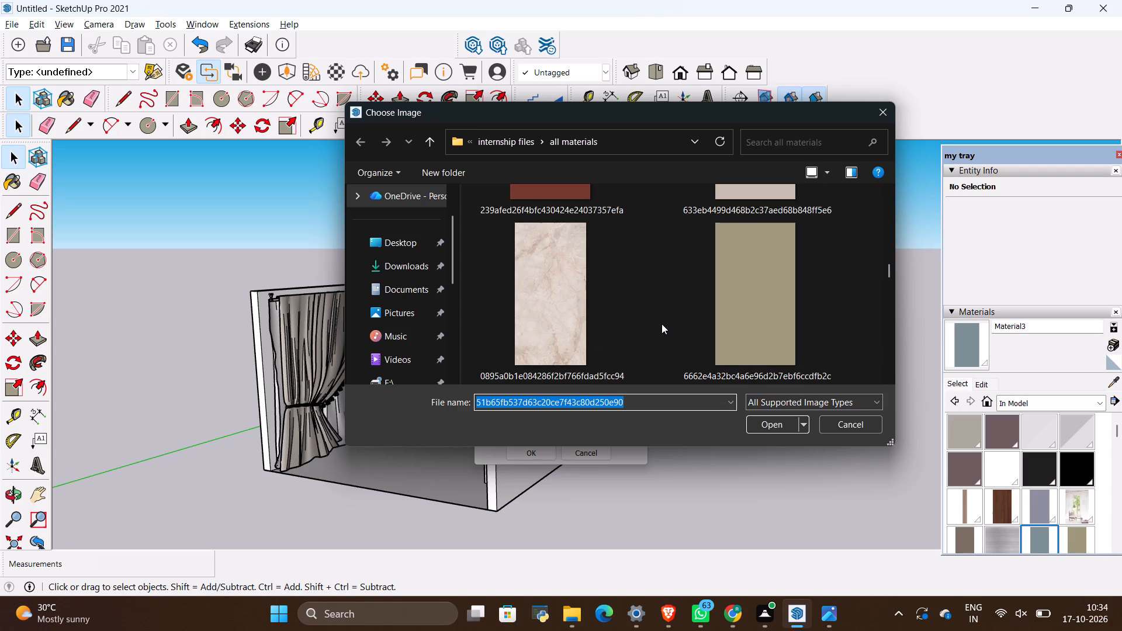
scroll(704, 311, down, 3)
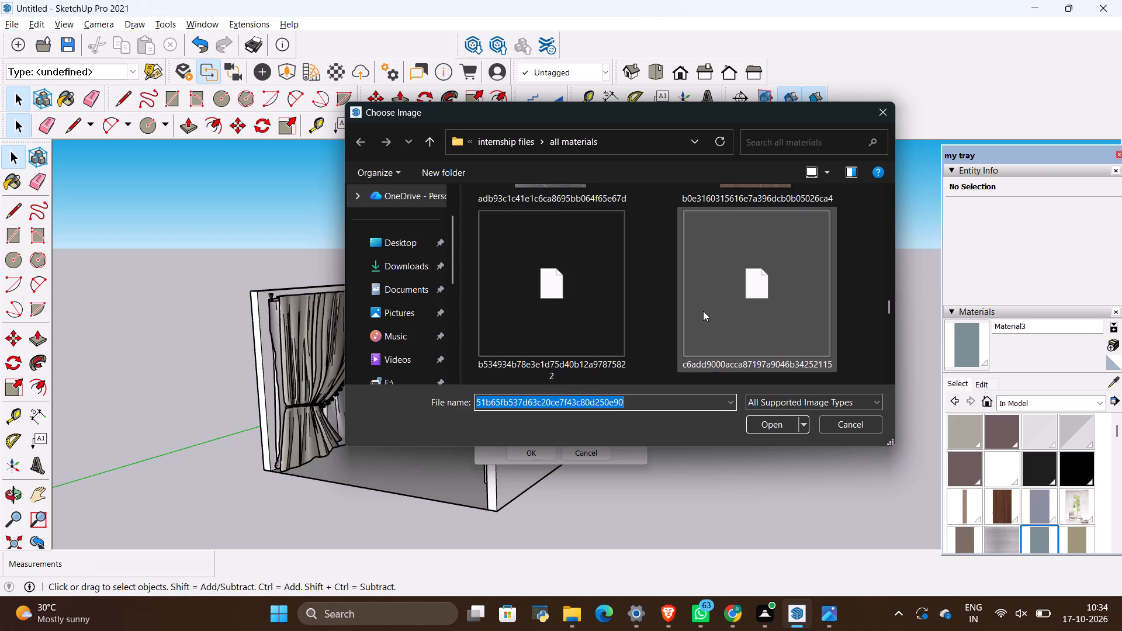
click(577, 328)
click(763, 422)
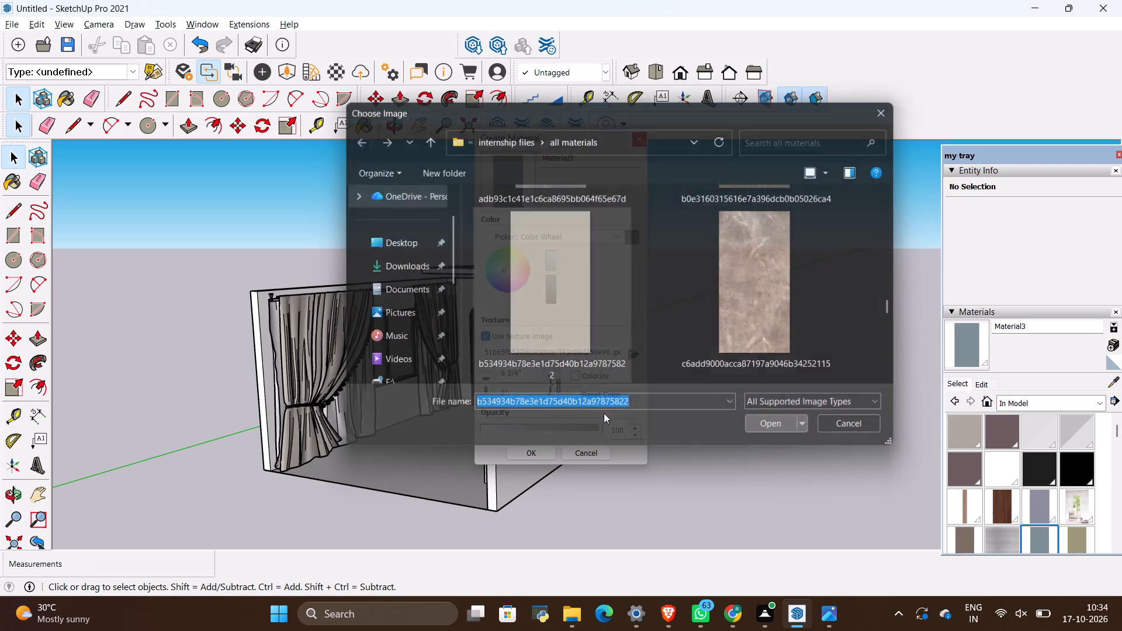
click(537, 448)
Paint the window wall and both plain back wall sections around the arched slatted panels with the new grey-beige material.
click(958, 352)
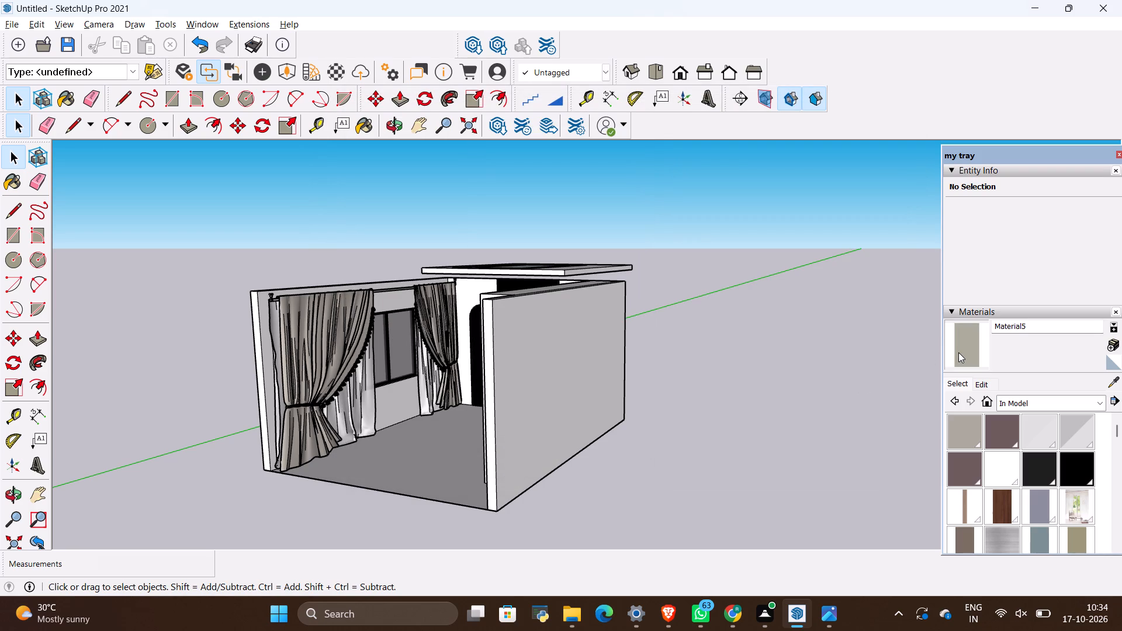
scroll(400, 376, up, 3)
click(403, 403)
scroll(393, 276, up, 3)
scroll(439, 379, down, 3)
scroll(466, 328, down, 4)
middle_drag(509, 407, 643, 443)
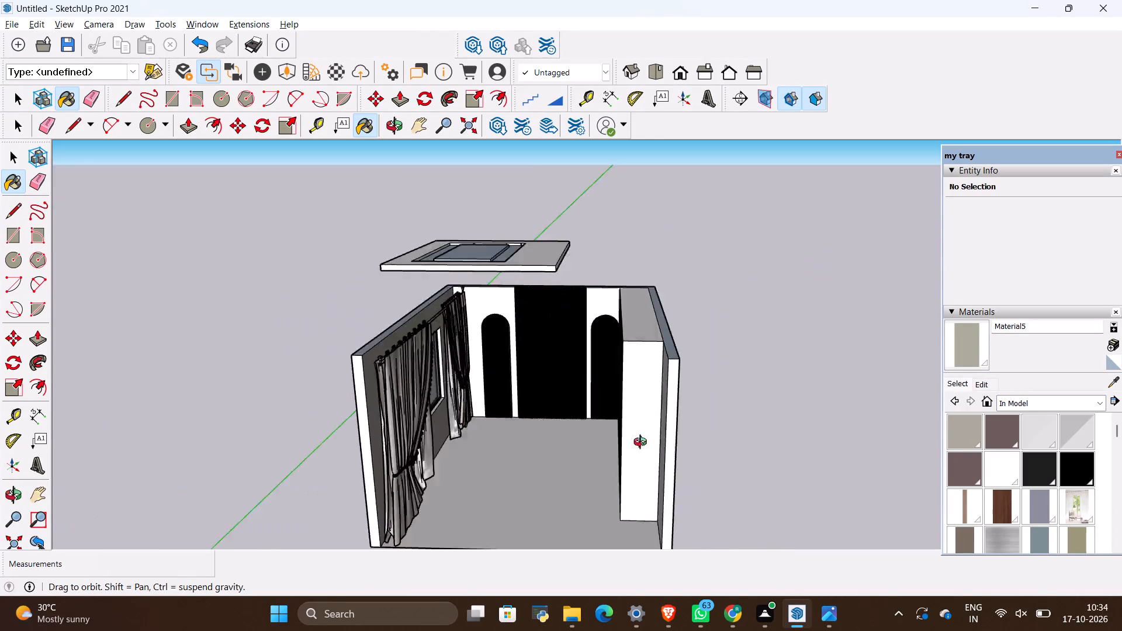
middle_drag(643, 443, 672, 408)
click(496, 308)
key(space)
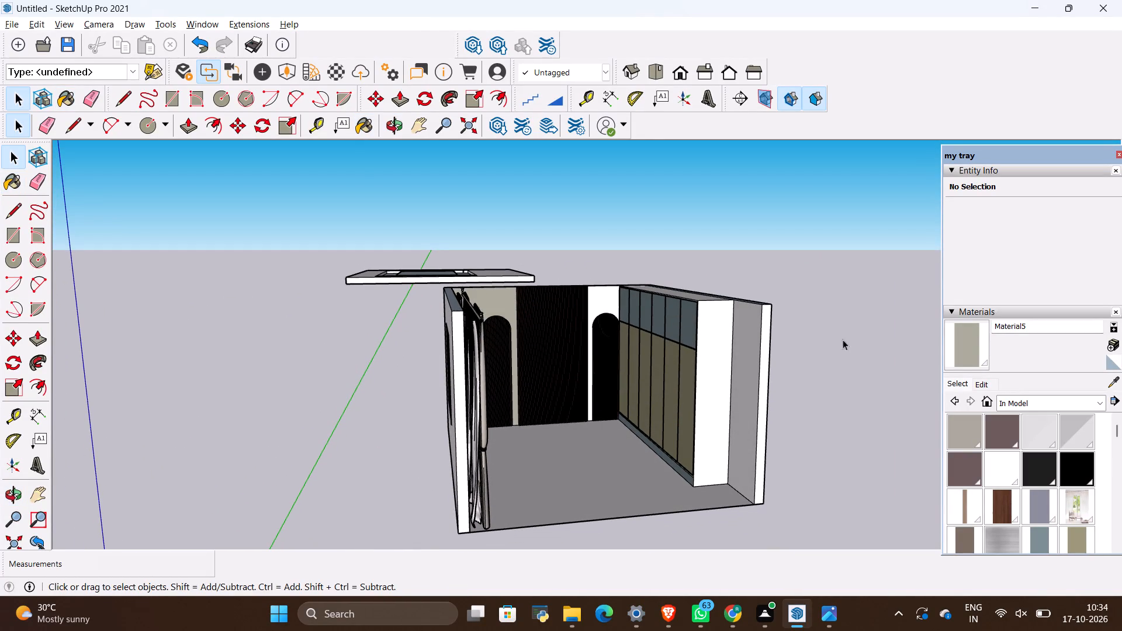
scroll(602, 297, up, 2)
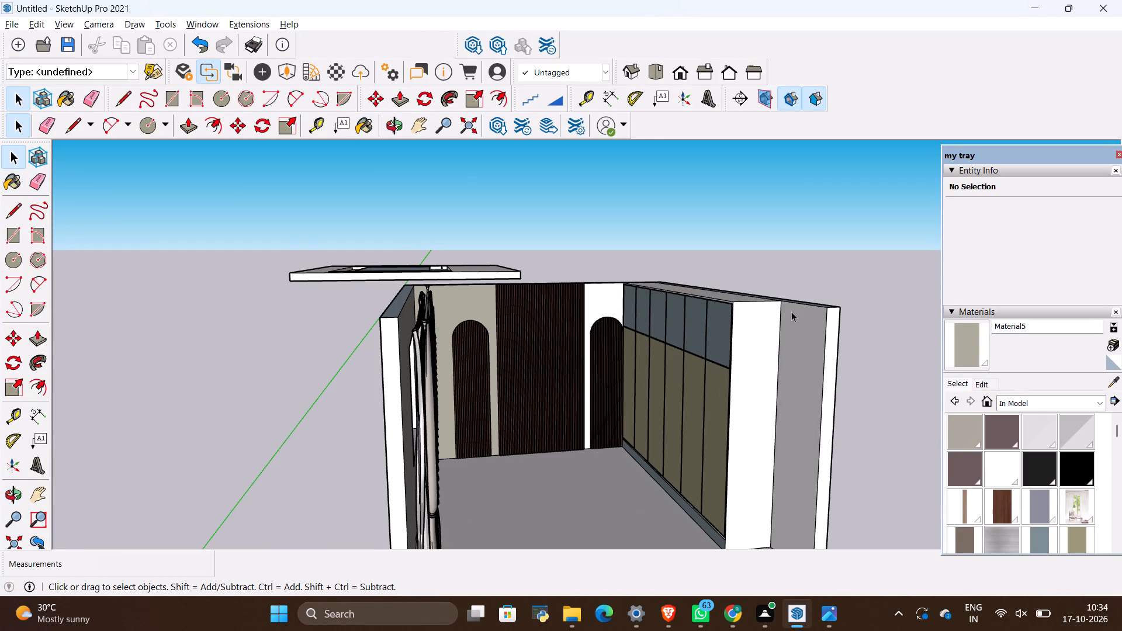
click(977, 345)
click(603, 310)
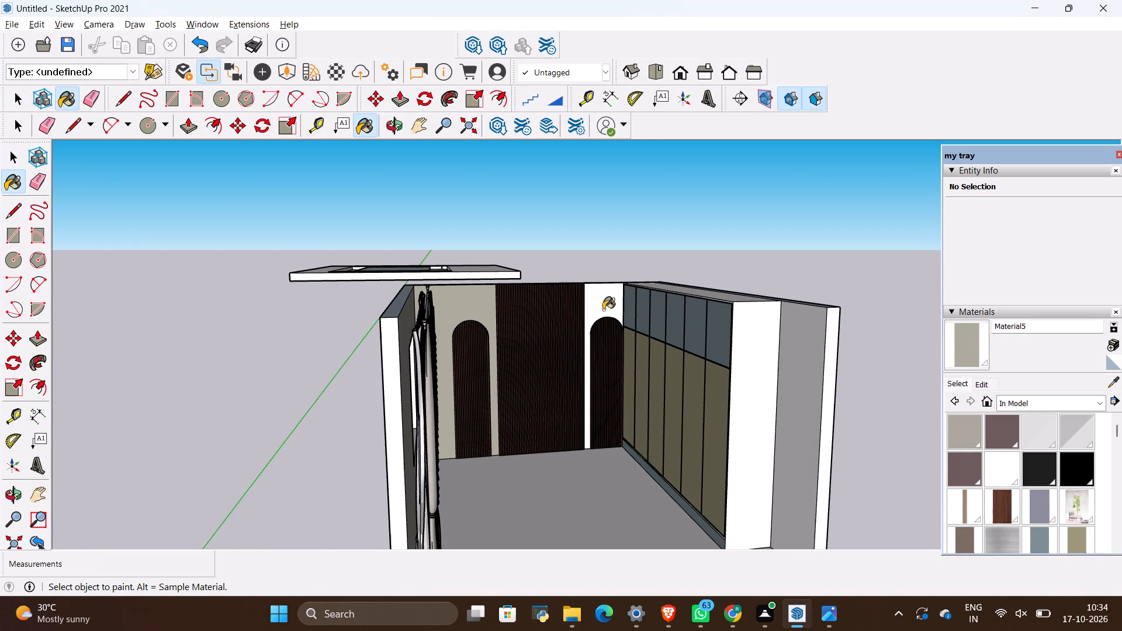
key(space)
click(785, 275)
Examine the painted back wall, slatted panels, wardrobe and curtained window wall from several angles inside the room.
scroll(623, 424, up, 5)
scroll(636, 398, down, 4)
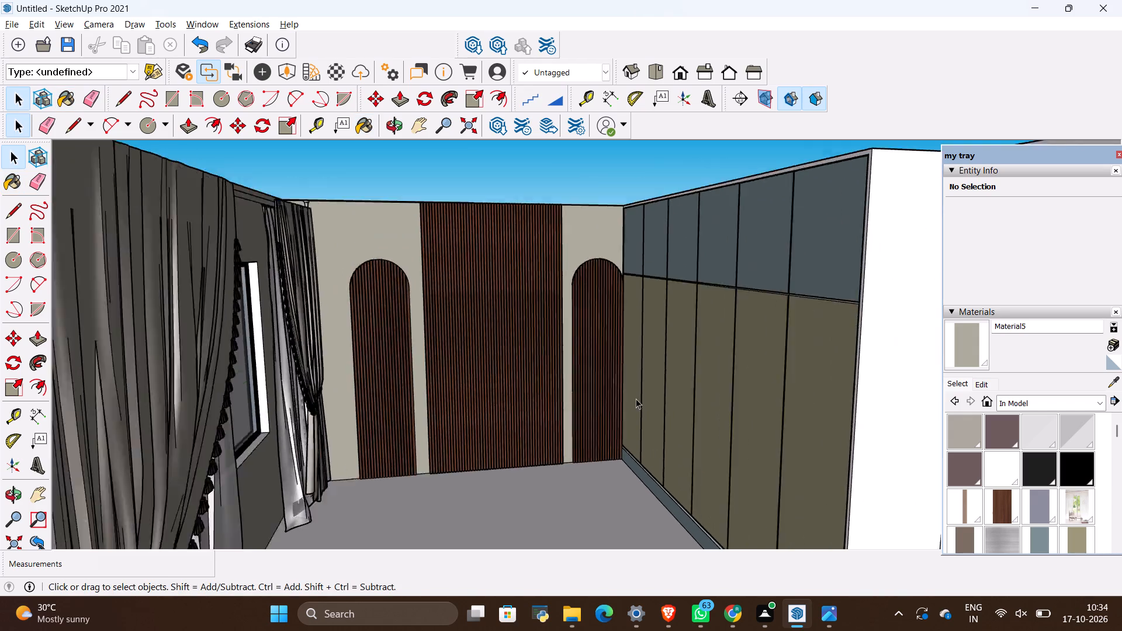
scroll(635, 393, down, 5)
middle_drag(665, 473, 725, 412)
scroll(723, 411, up, 3)
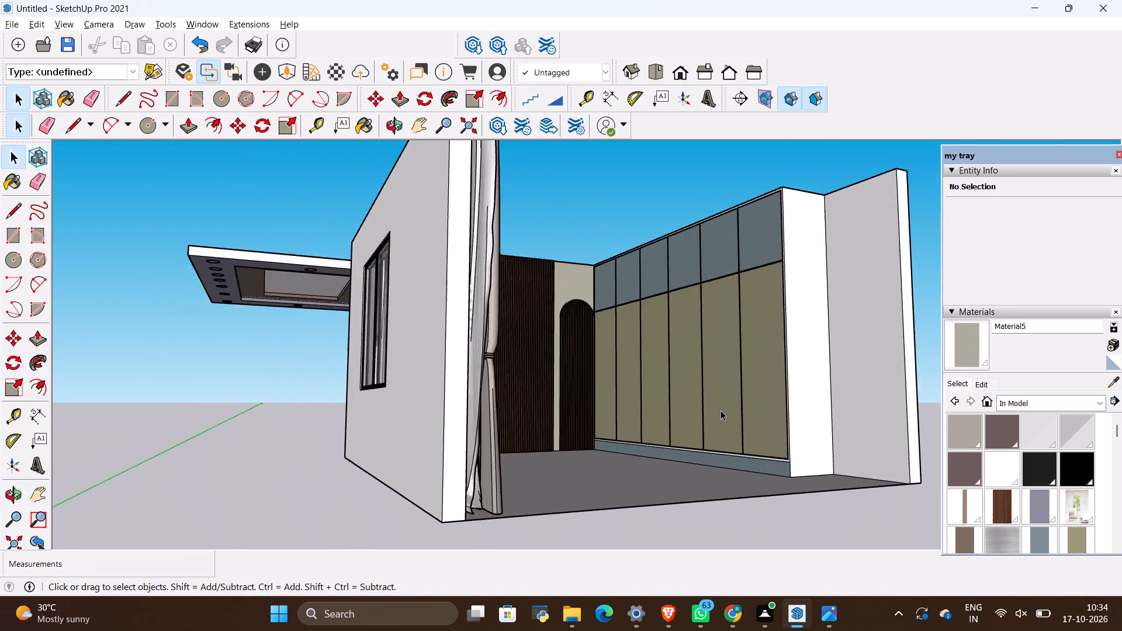
scroll(721, 410, up, 6)
middle_drag(704, 396, 698, 477)
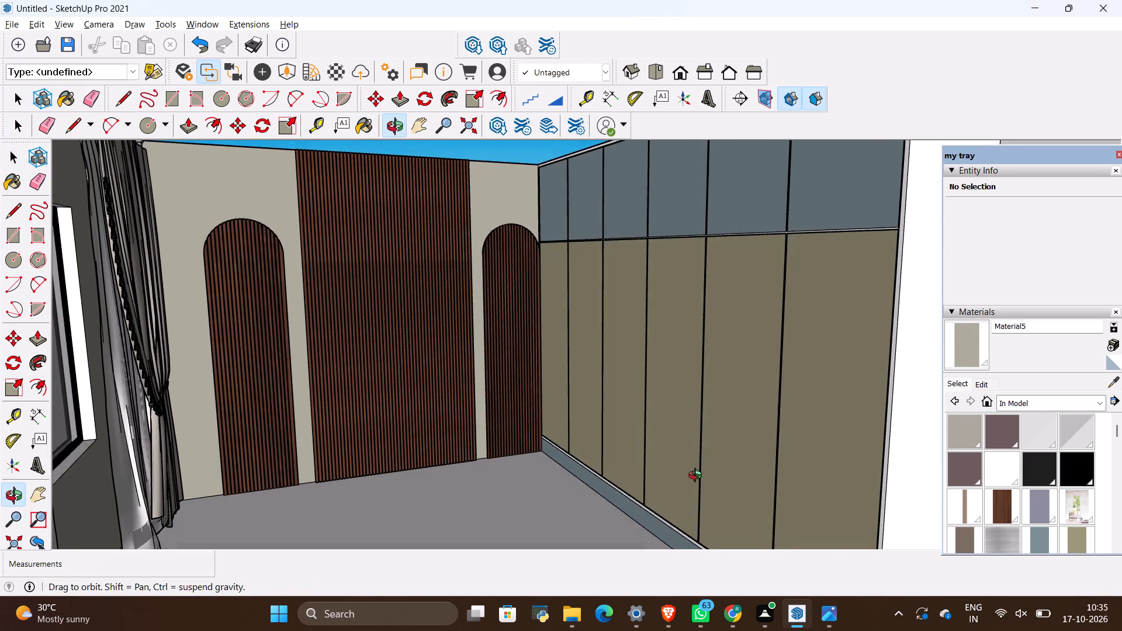
middle_drag(698, 477, 685, 421)
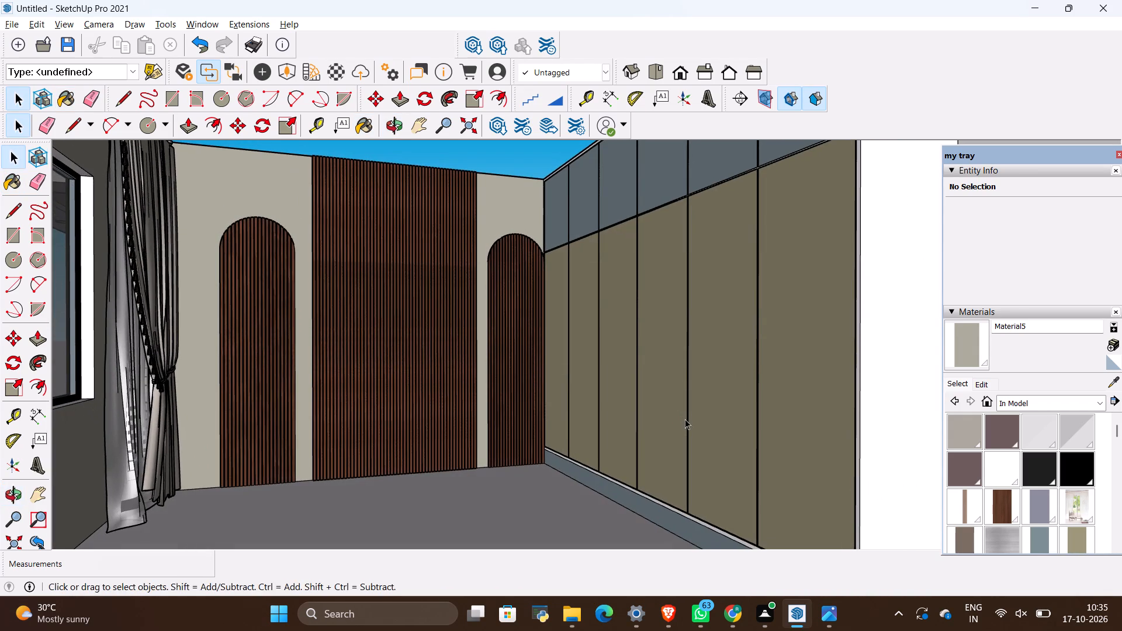
scroll(680, 419, down, 7)
middle_drag(702, 443, 543, 427)
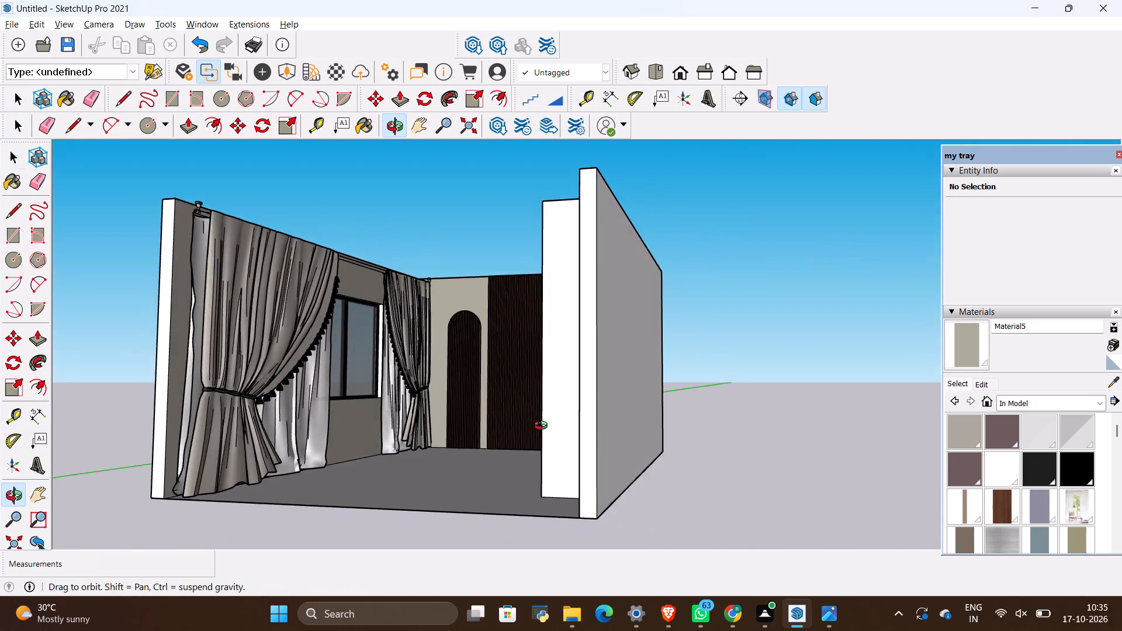
middle_drag(543, 427, 619, 383)
scroll(549, 369, up, 9)
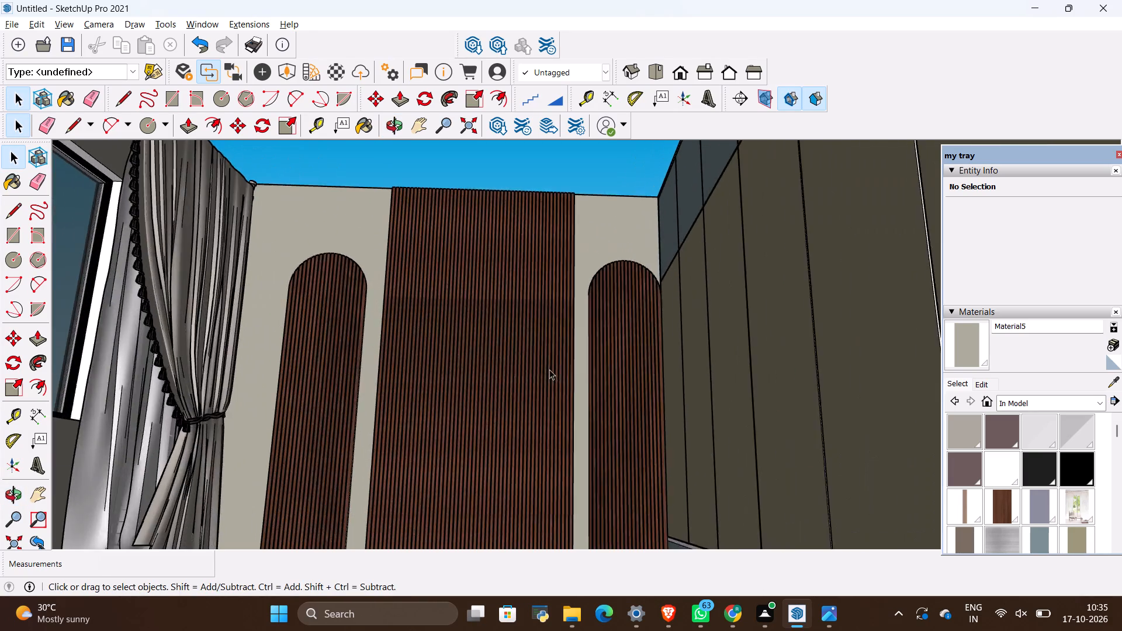
scroll(608, 361, down, 3)
middle_drag(643, 335, 629, 396)
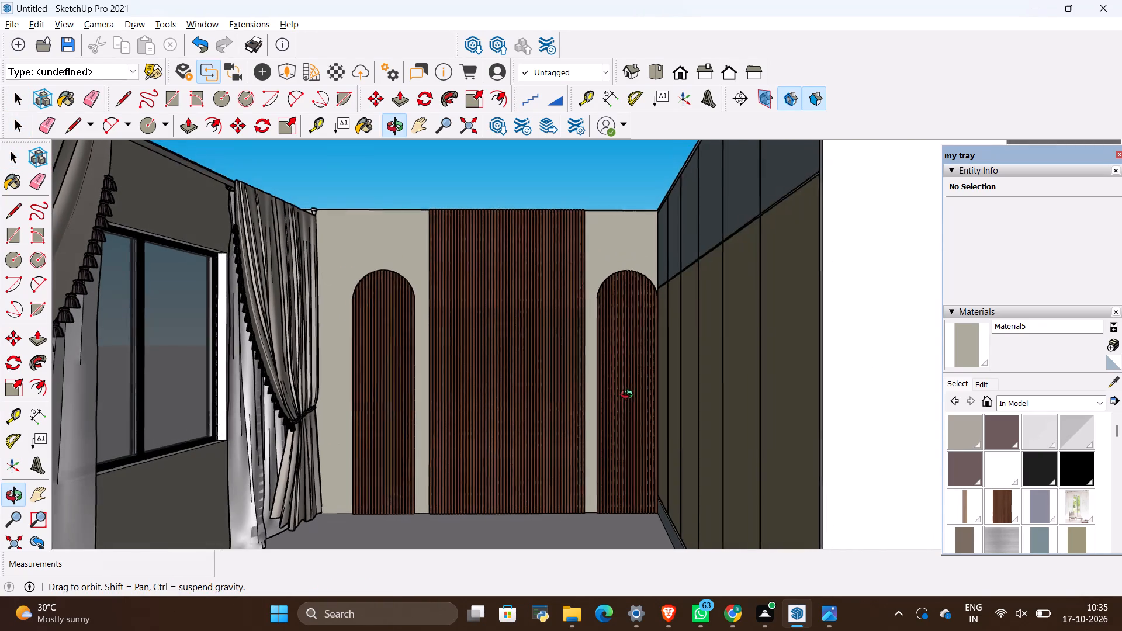
middle_drag(629, 396, 631, 401)
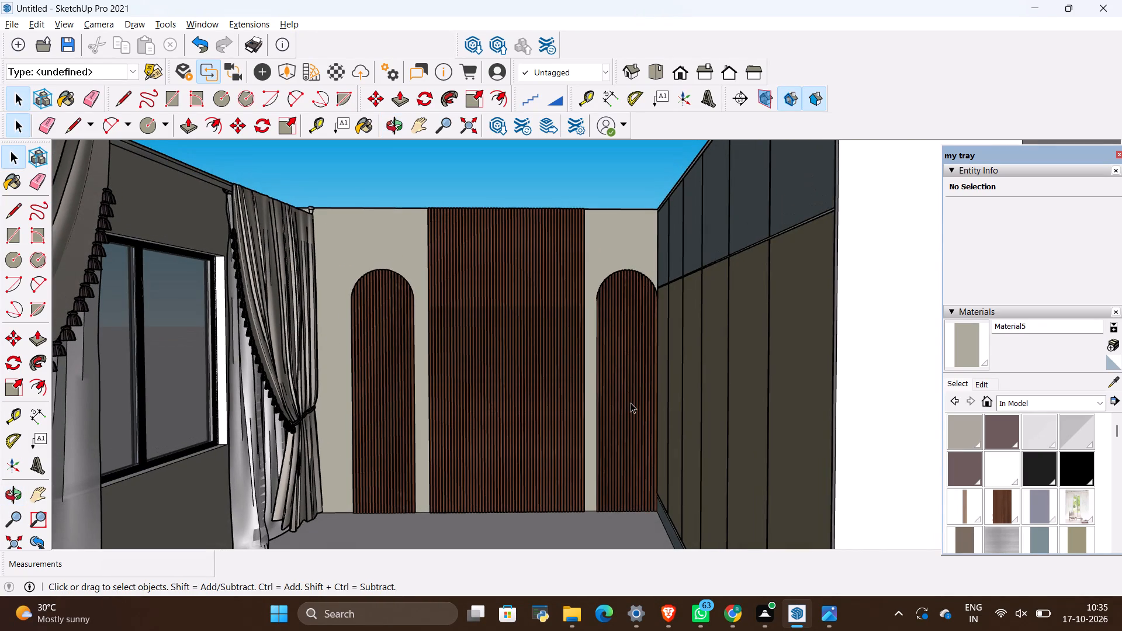
Examine the back wall's slatted panels, the curtained window and the wardrobe from inside and above the room.
scroll(633, 397, down, 3)
middle_drag(650, 294, 652, 419)
middle_drag(652, 419, 607, 241)
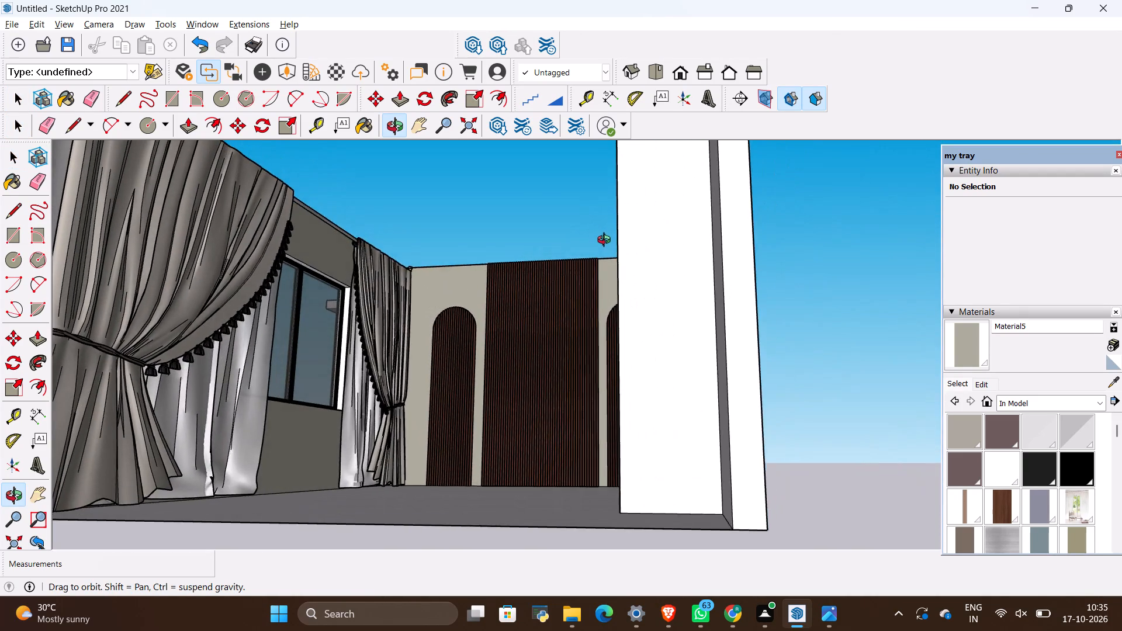
middle_drag(607, 241, 638, 245)
scroll(349, 348, up, 3)
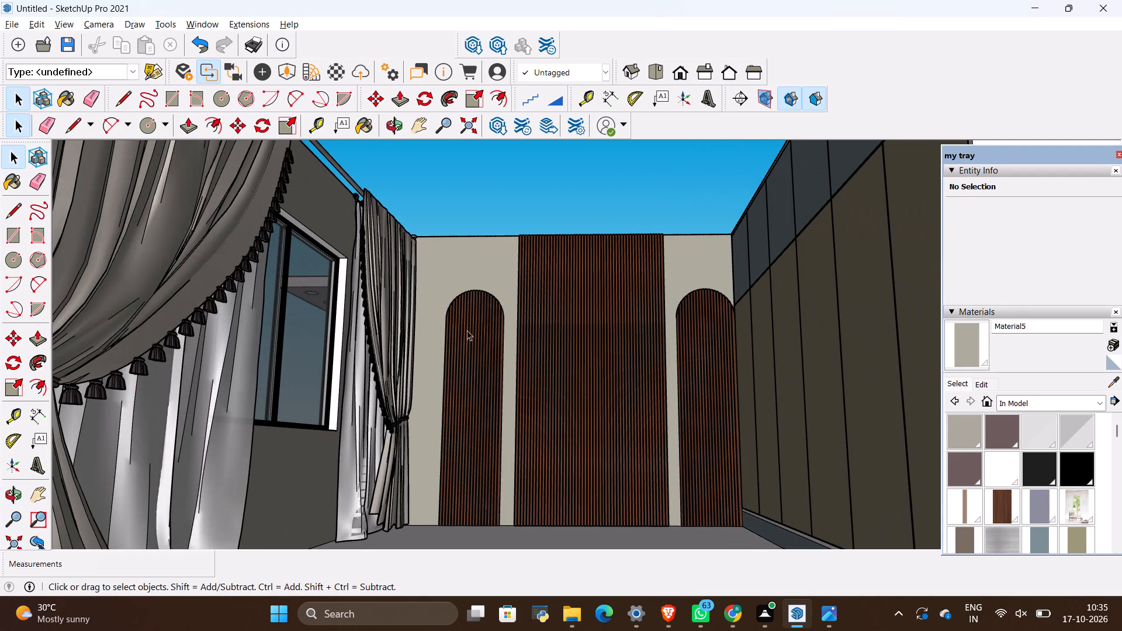
scroll(489, 324, down, 2)
scroll(489, 324, up, 3)
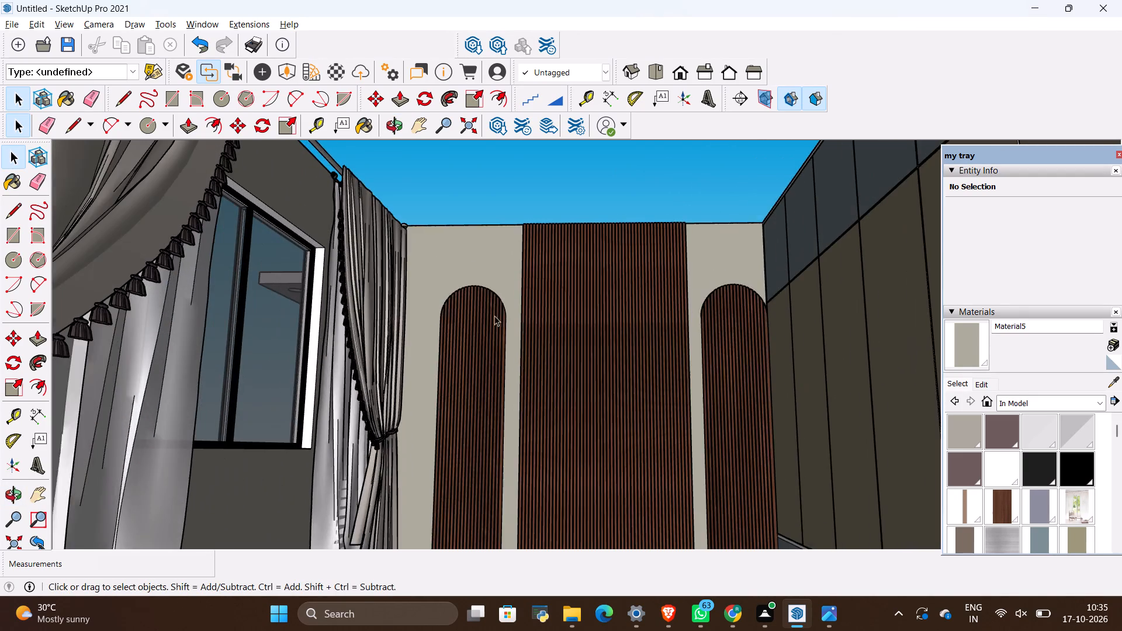
scroll(521, 264, up, 2)
scroll(598, 239, down, 5)
middle_drag(589, 235, 659, 383)
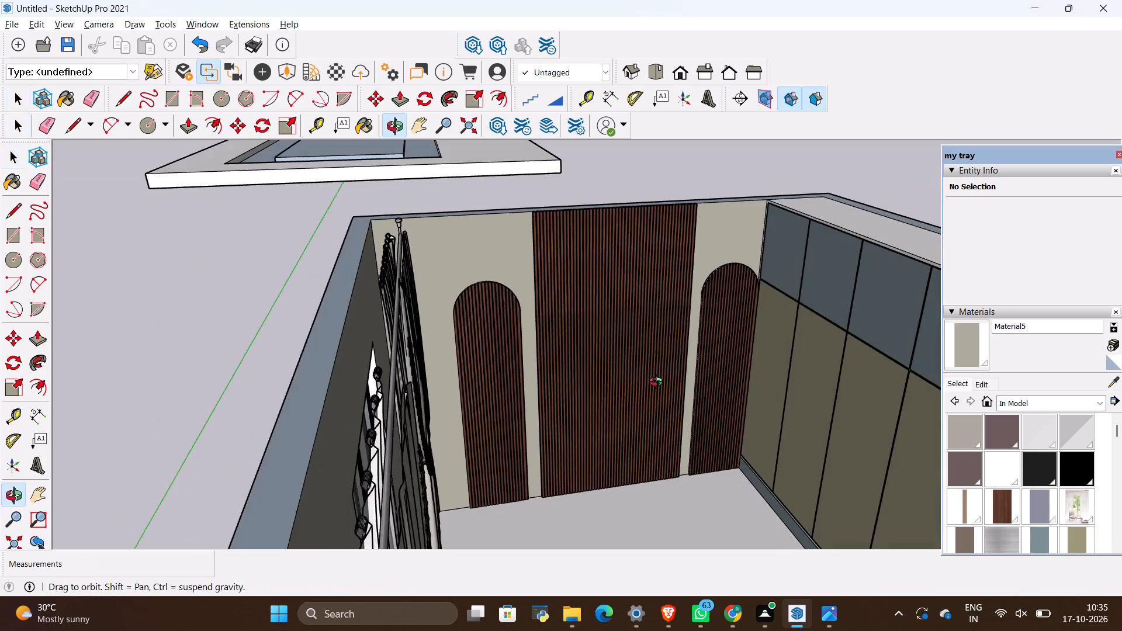
middle_drag(659, 383, 643, 371)
scroll(423, 294, up, 7)
scroll(451, 204, down, 3)
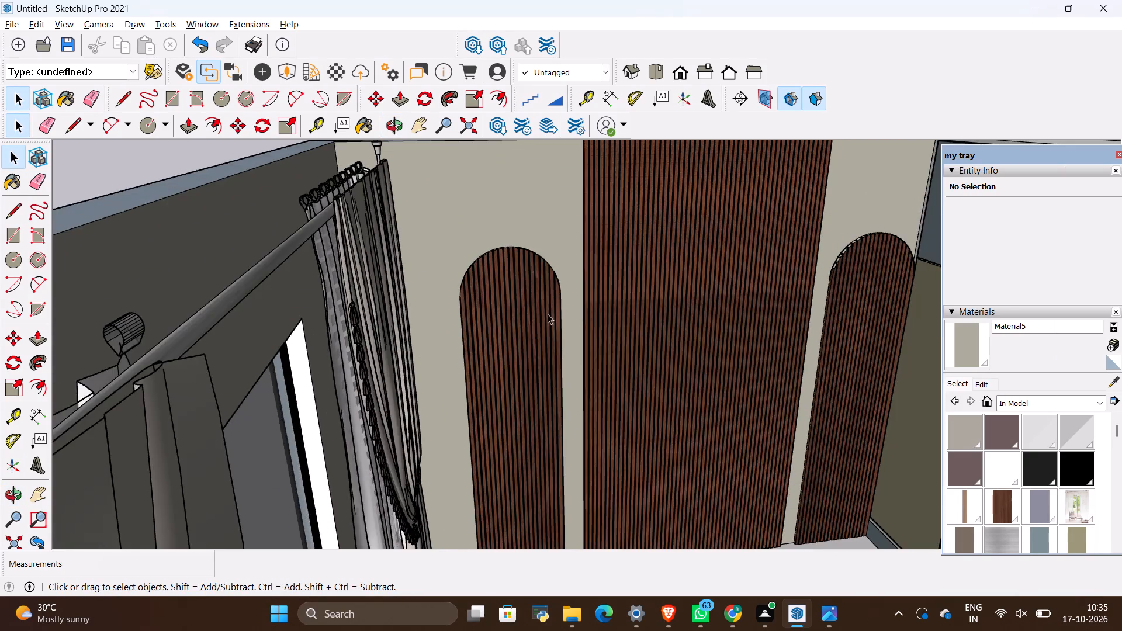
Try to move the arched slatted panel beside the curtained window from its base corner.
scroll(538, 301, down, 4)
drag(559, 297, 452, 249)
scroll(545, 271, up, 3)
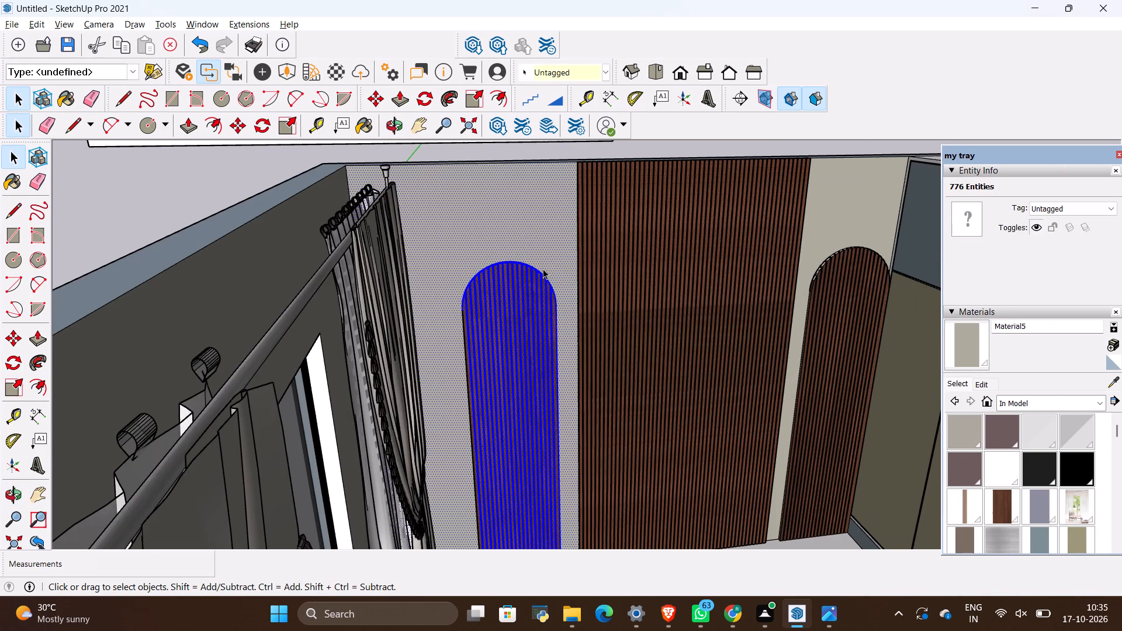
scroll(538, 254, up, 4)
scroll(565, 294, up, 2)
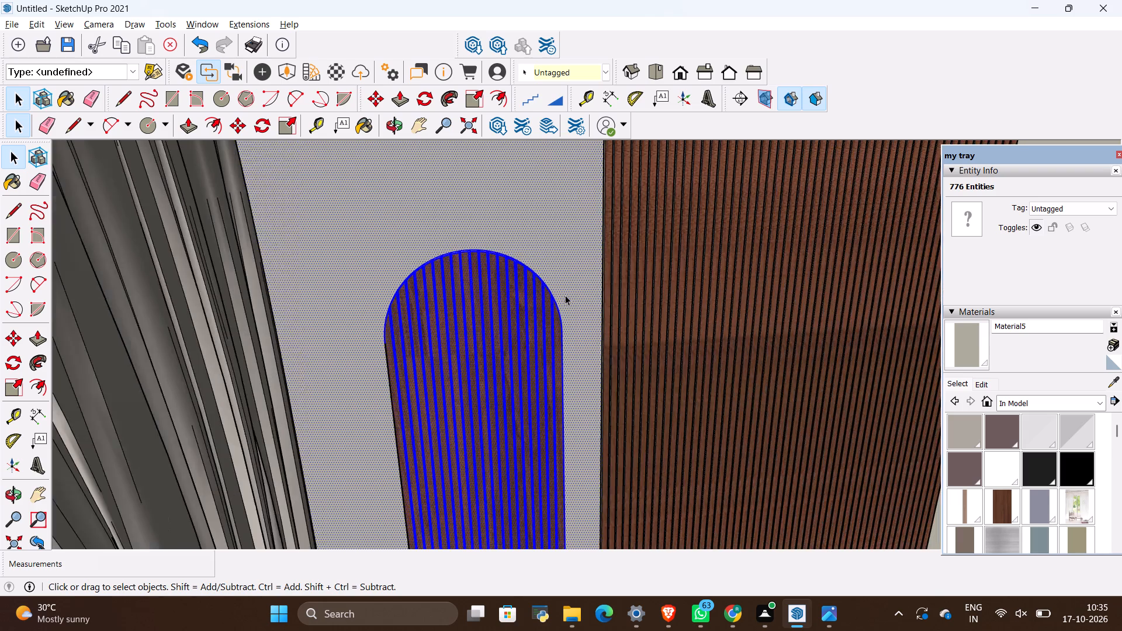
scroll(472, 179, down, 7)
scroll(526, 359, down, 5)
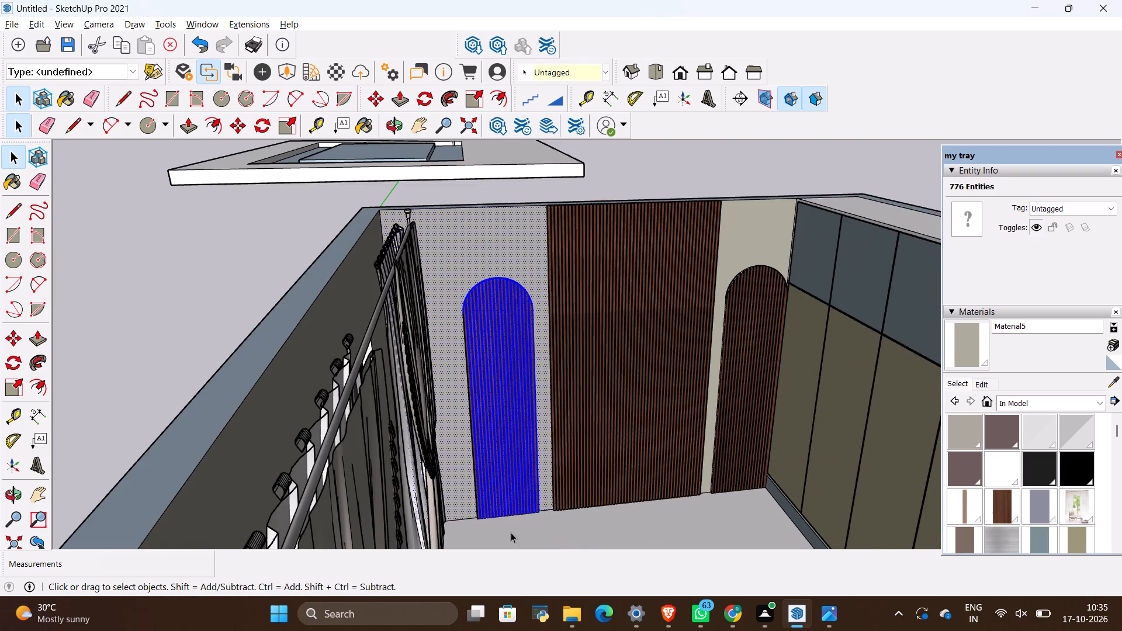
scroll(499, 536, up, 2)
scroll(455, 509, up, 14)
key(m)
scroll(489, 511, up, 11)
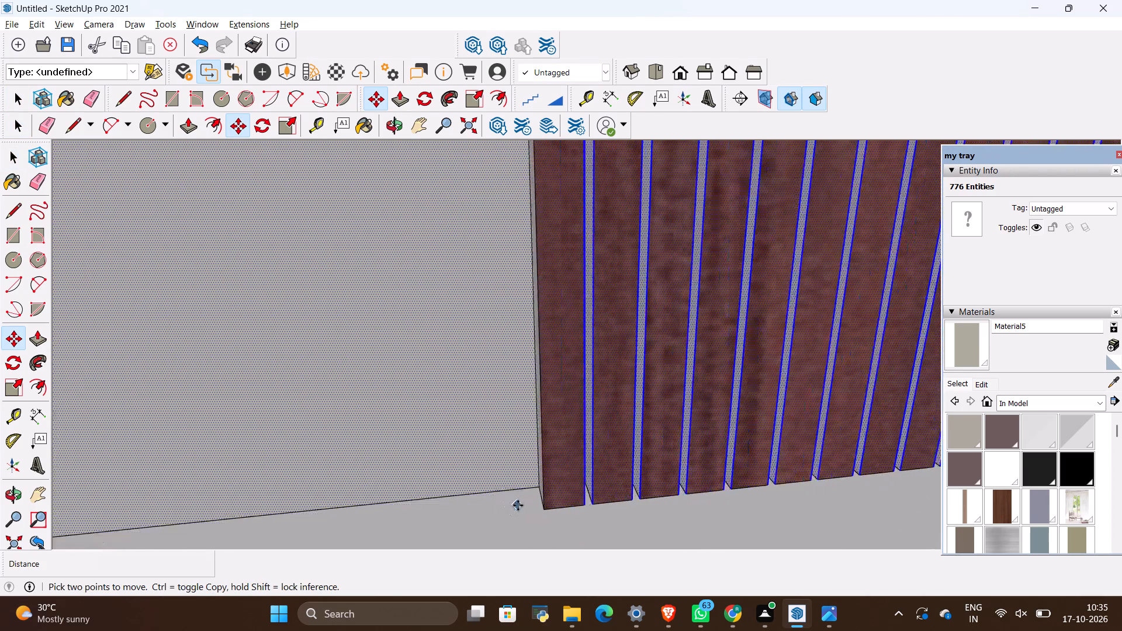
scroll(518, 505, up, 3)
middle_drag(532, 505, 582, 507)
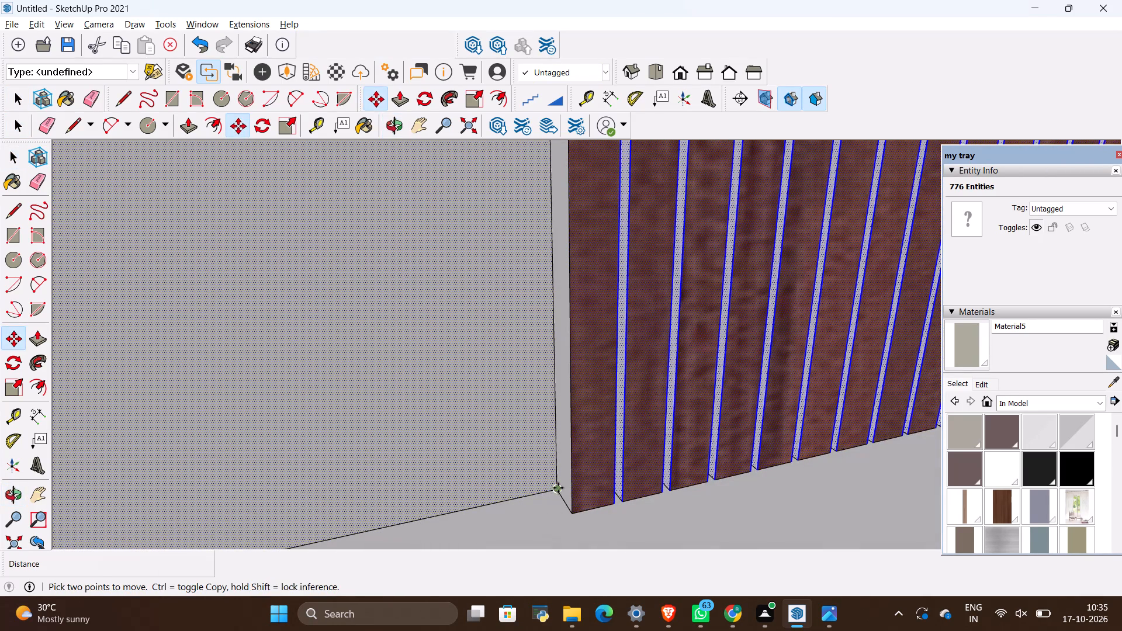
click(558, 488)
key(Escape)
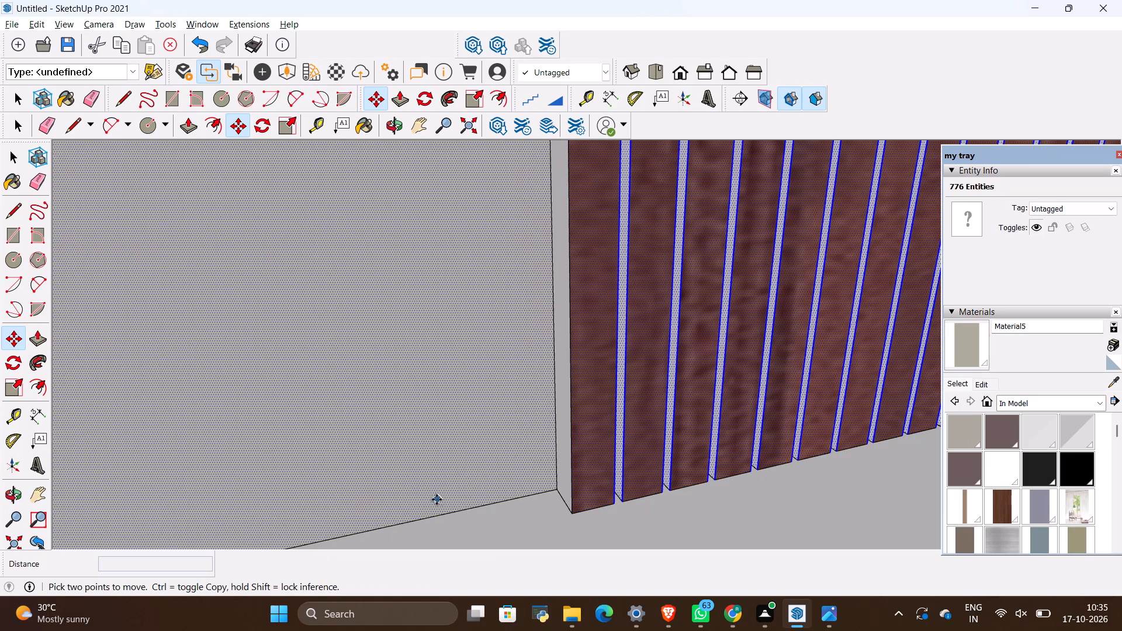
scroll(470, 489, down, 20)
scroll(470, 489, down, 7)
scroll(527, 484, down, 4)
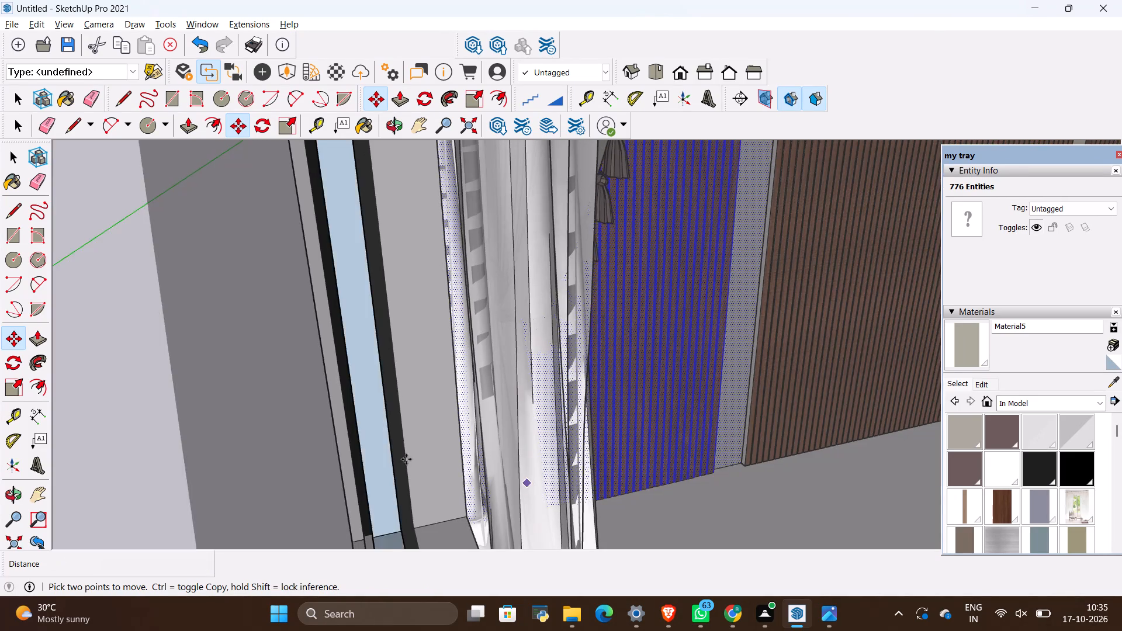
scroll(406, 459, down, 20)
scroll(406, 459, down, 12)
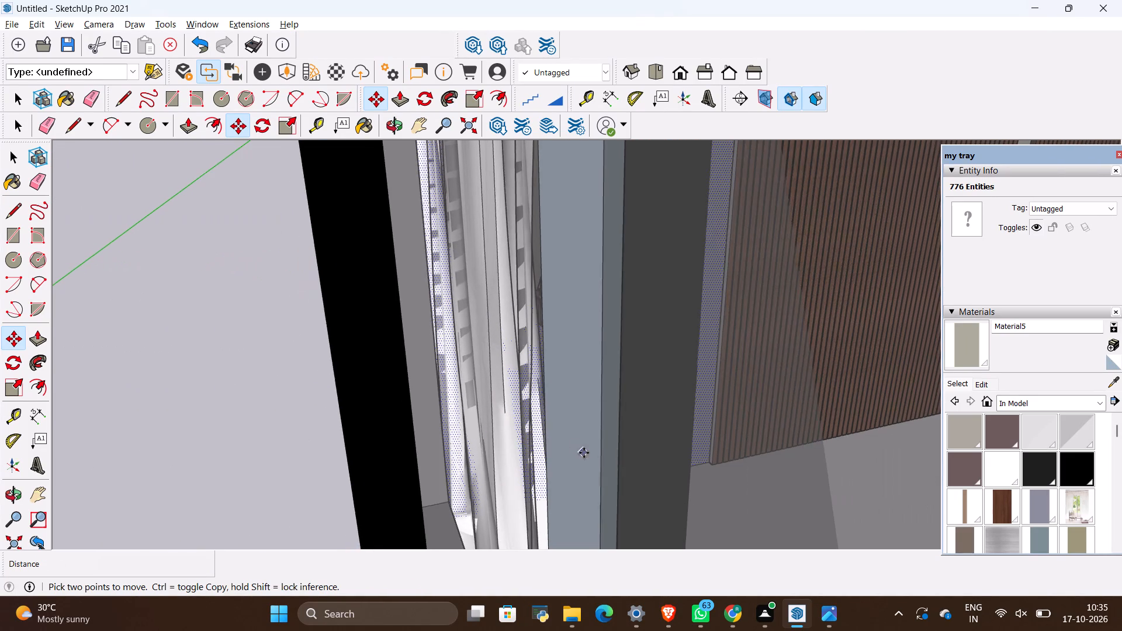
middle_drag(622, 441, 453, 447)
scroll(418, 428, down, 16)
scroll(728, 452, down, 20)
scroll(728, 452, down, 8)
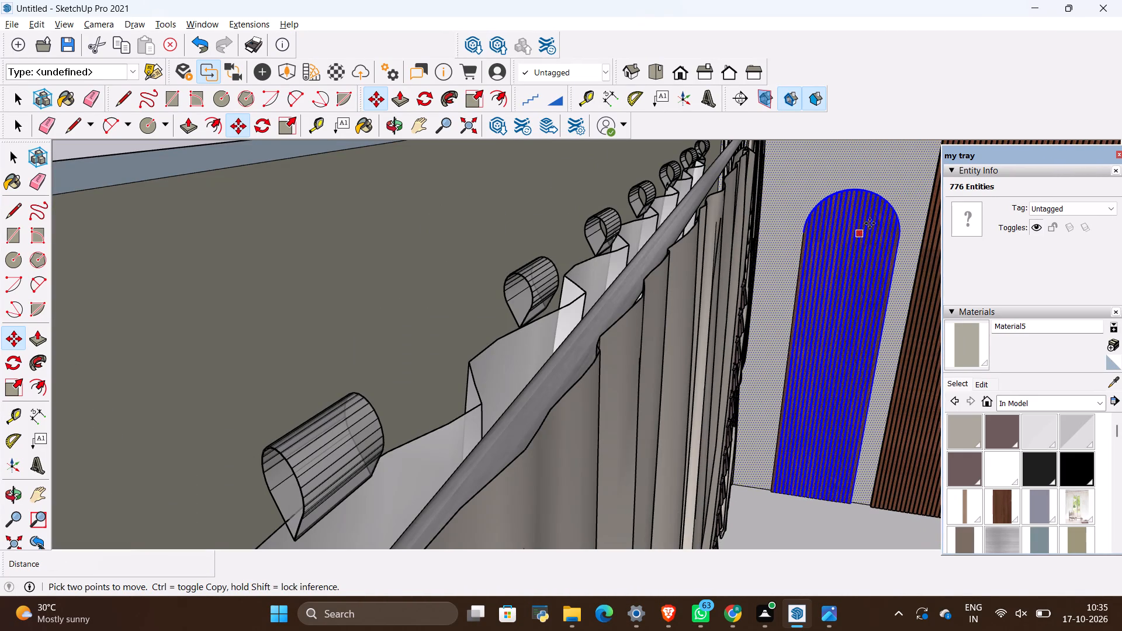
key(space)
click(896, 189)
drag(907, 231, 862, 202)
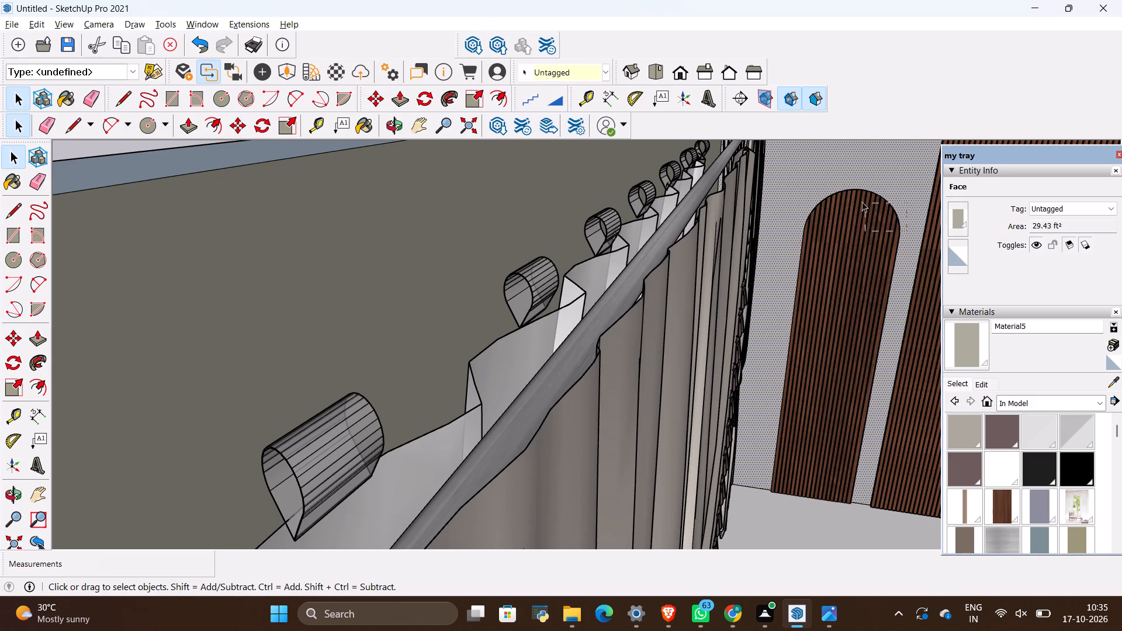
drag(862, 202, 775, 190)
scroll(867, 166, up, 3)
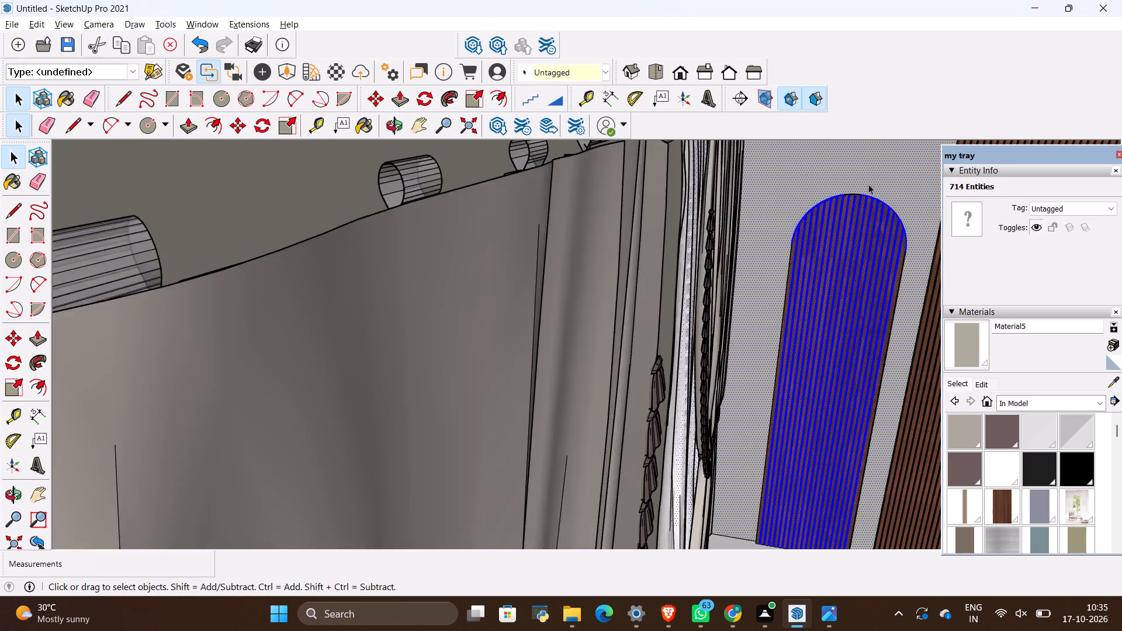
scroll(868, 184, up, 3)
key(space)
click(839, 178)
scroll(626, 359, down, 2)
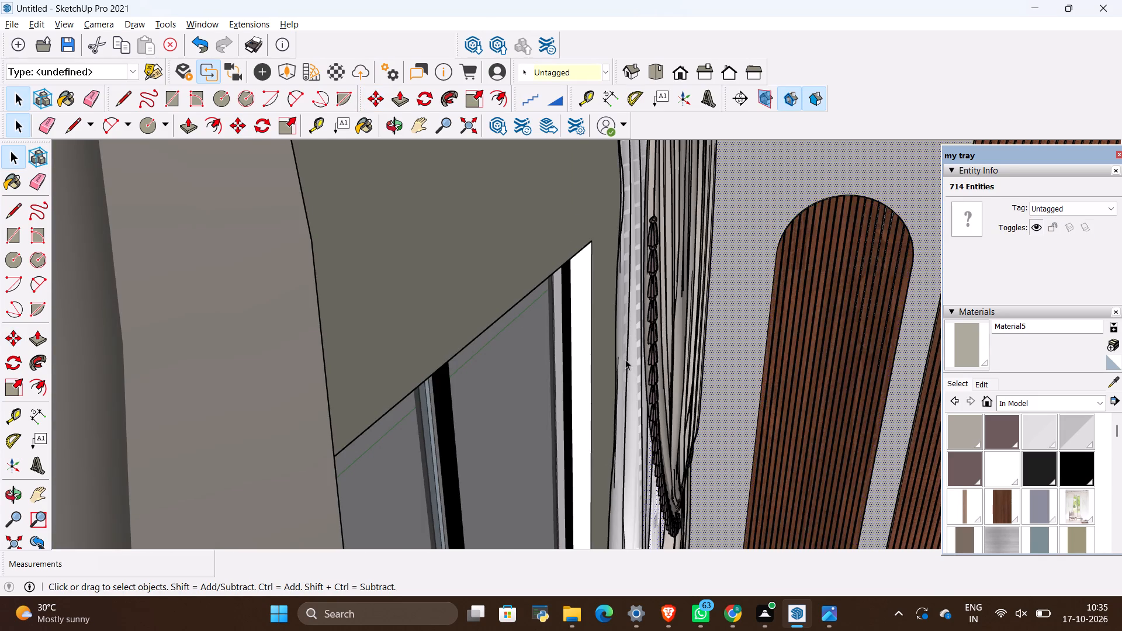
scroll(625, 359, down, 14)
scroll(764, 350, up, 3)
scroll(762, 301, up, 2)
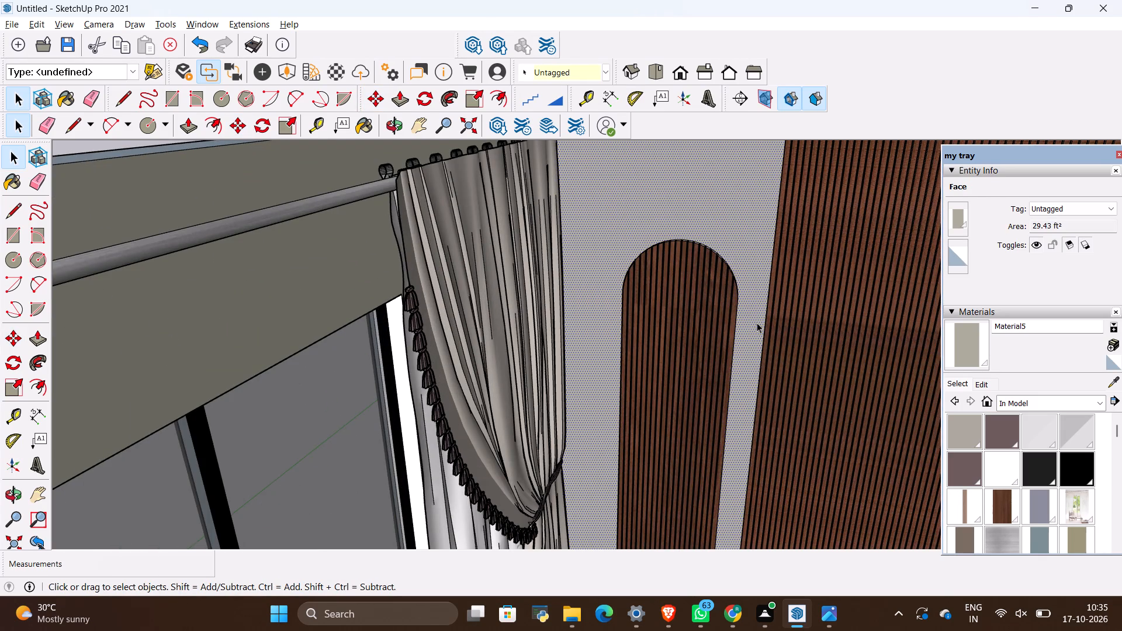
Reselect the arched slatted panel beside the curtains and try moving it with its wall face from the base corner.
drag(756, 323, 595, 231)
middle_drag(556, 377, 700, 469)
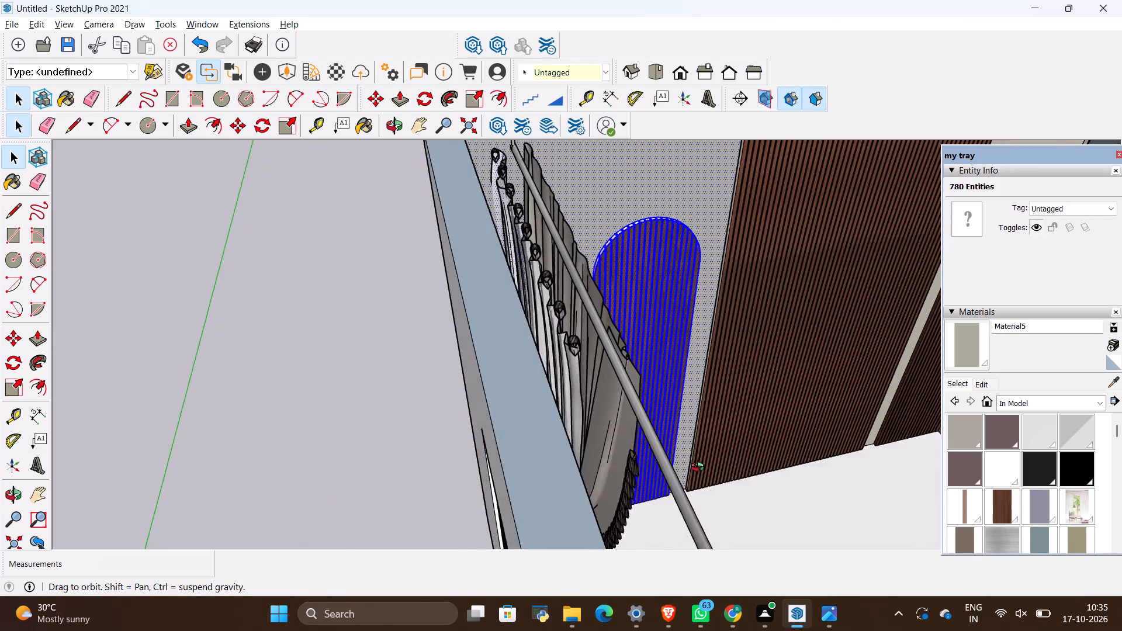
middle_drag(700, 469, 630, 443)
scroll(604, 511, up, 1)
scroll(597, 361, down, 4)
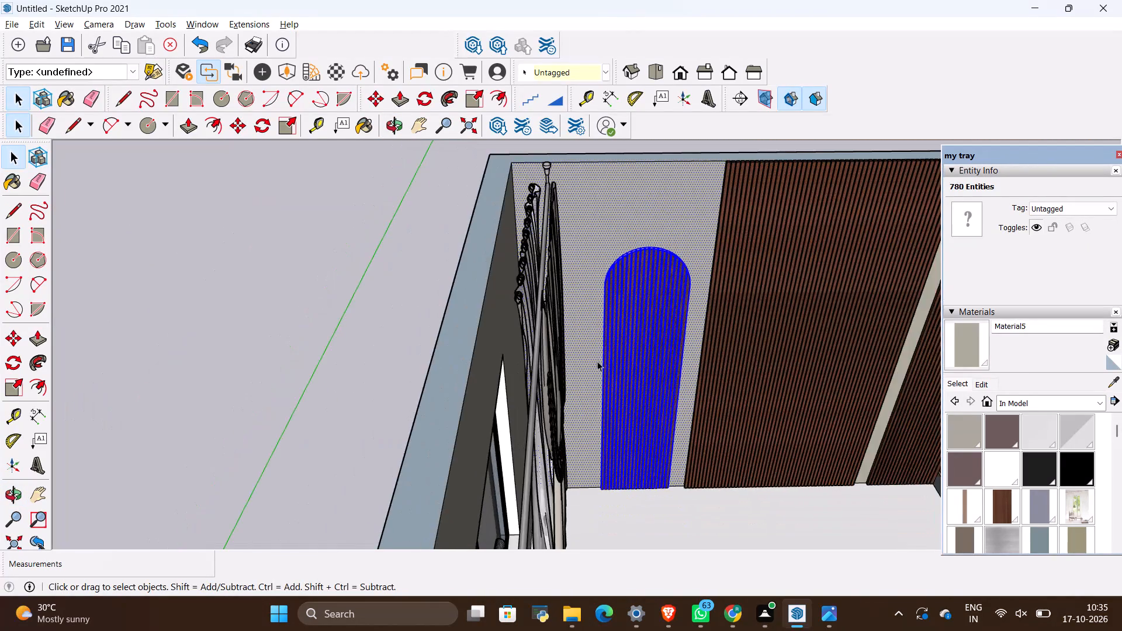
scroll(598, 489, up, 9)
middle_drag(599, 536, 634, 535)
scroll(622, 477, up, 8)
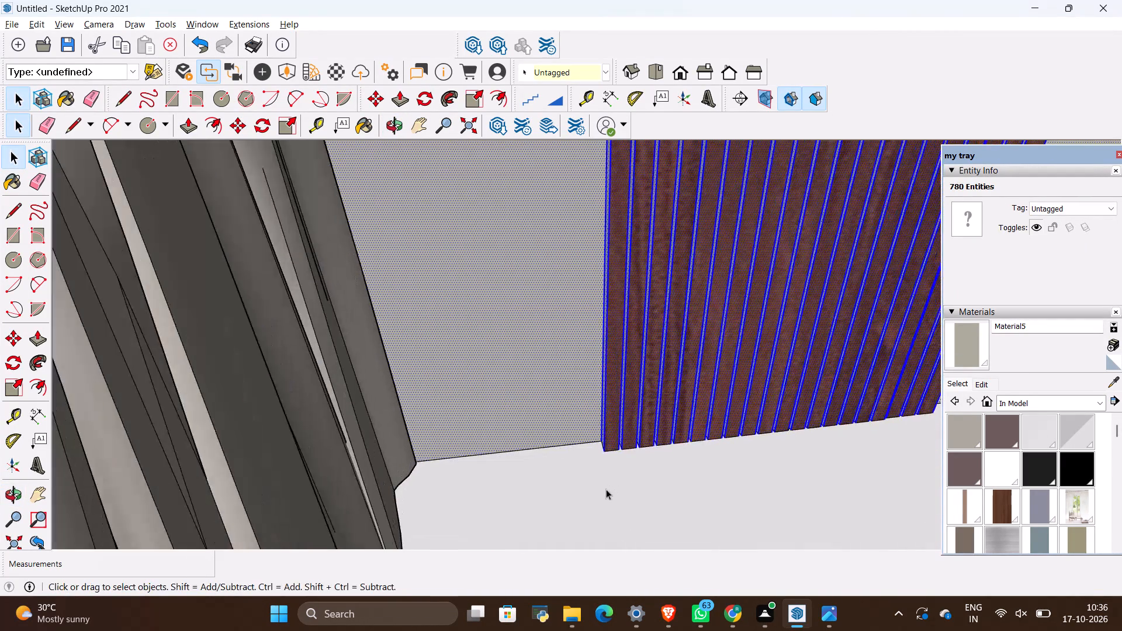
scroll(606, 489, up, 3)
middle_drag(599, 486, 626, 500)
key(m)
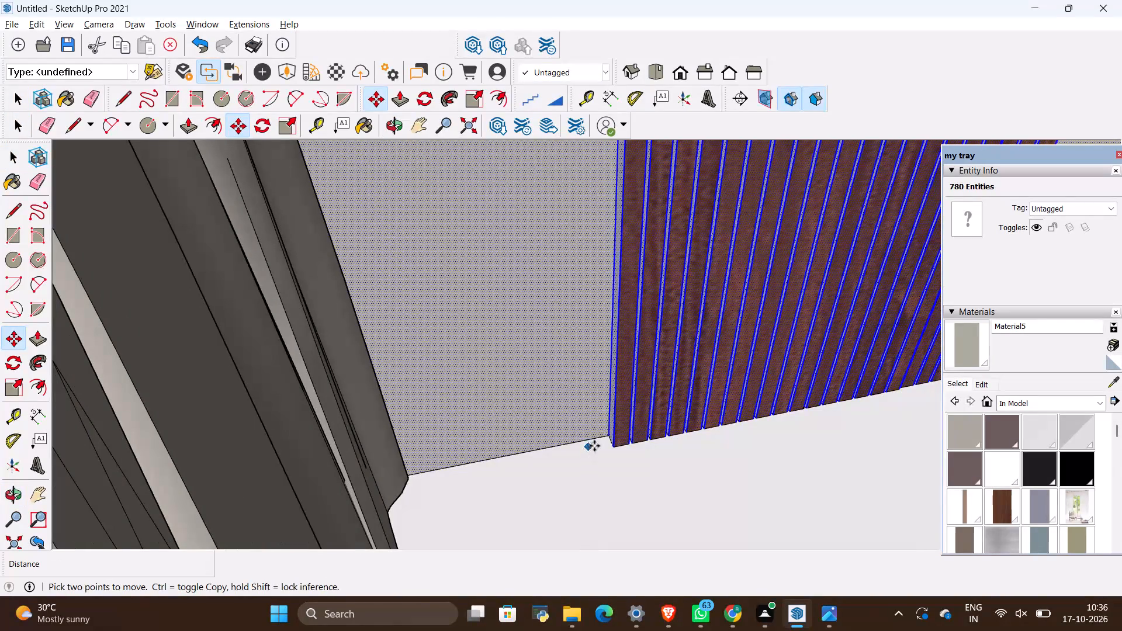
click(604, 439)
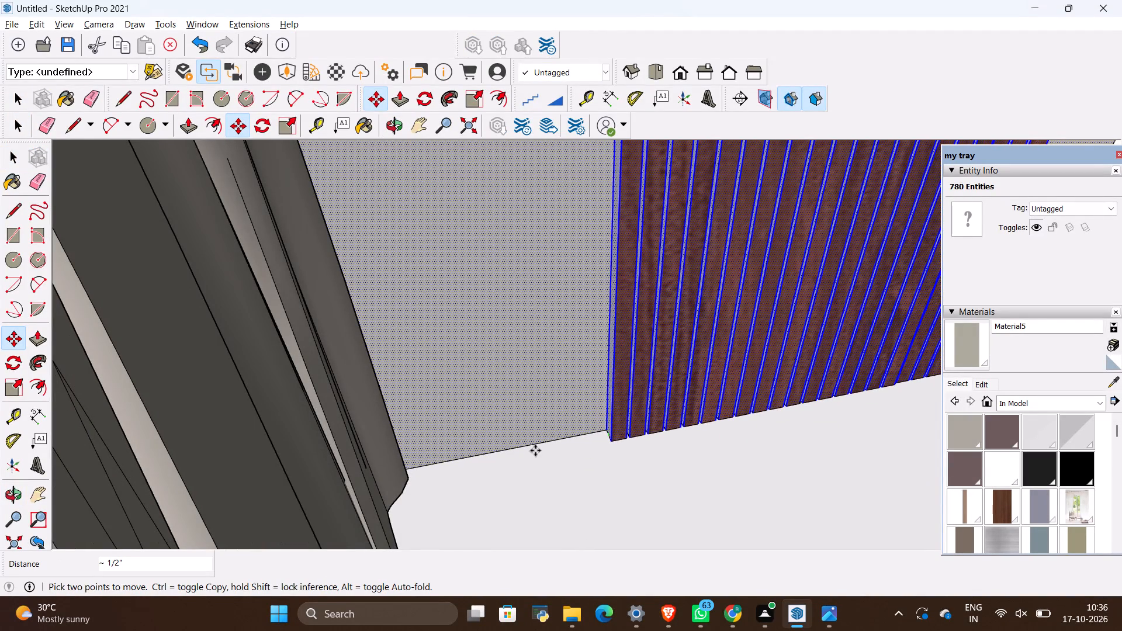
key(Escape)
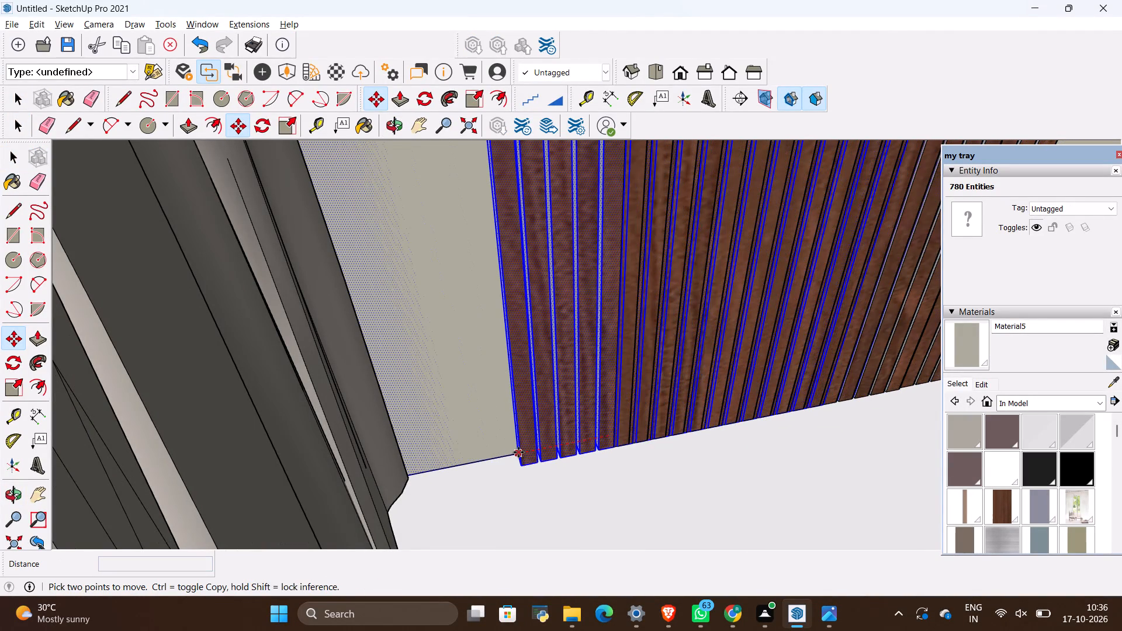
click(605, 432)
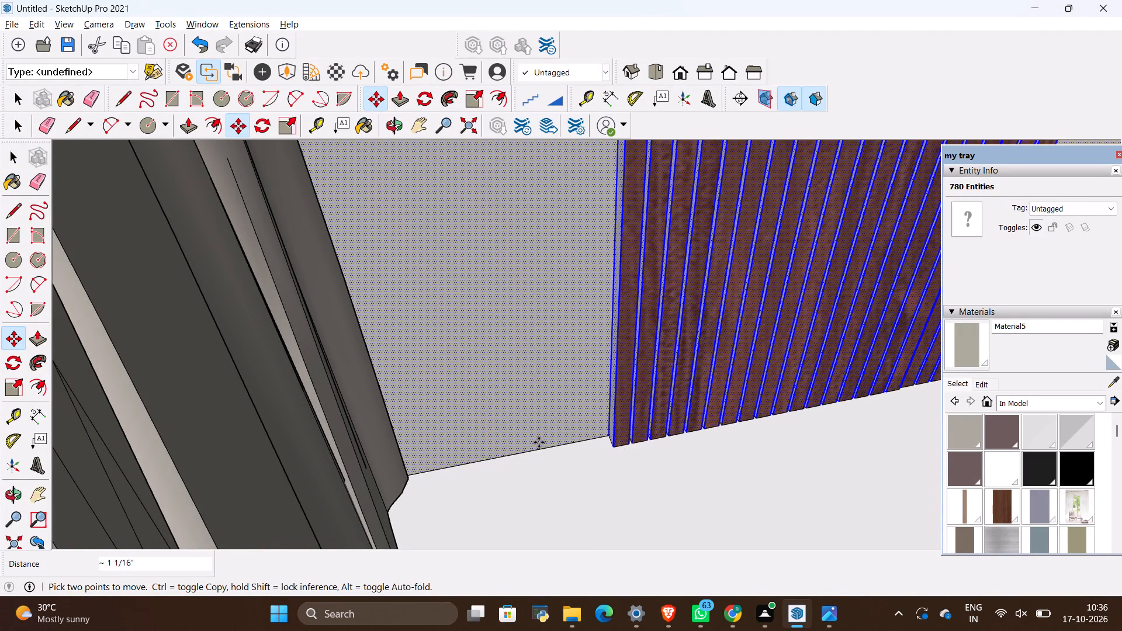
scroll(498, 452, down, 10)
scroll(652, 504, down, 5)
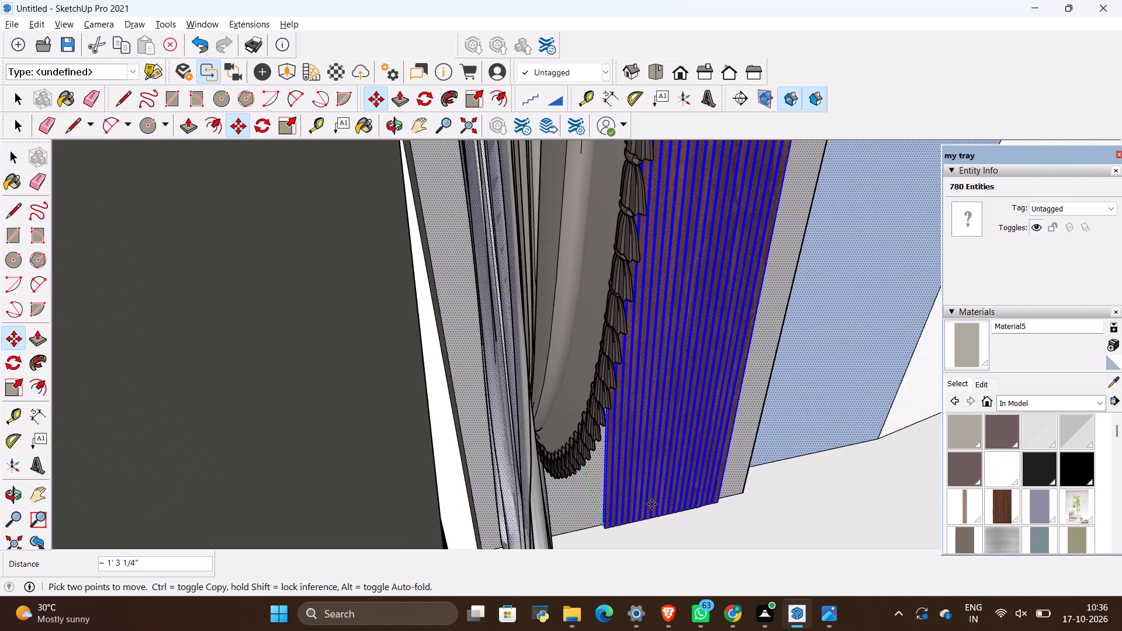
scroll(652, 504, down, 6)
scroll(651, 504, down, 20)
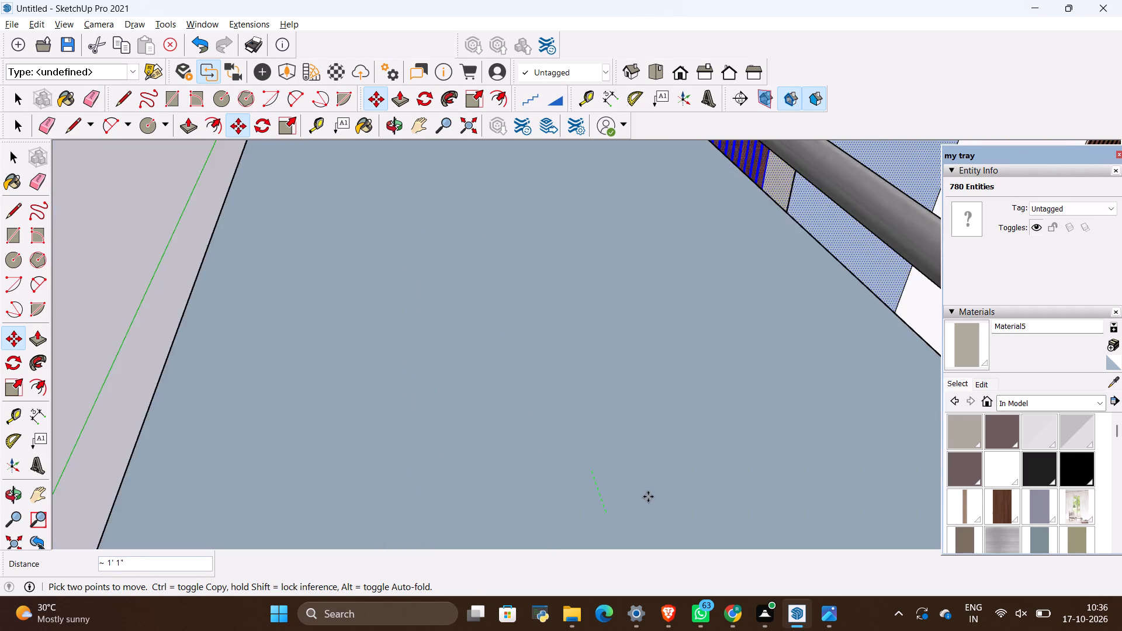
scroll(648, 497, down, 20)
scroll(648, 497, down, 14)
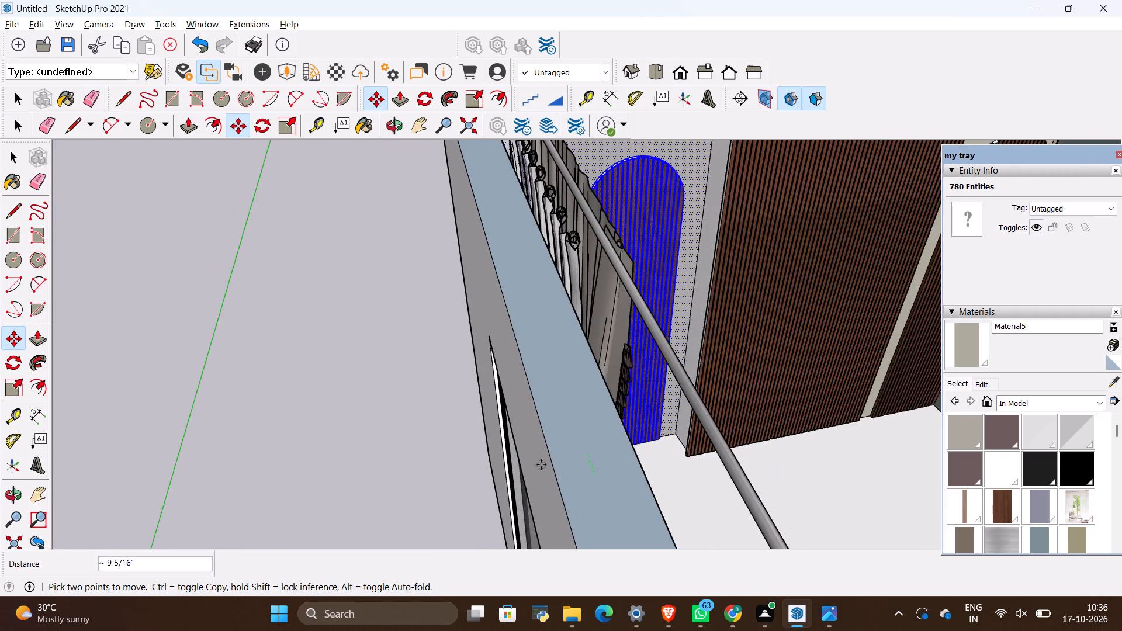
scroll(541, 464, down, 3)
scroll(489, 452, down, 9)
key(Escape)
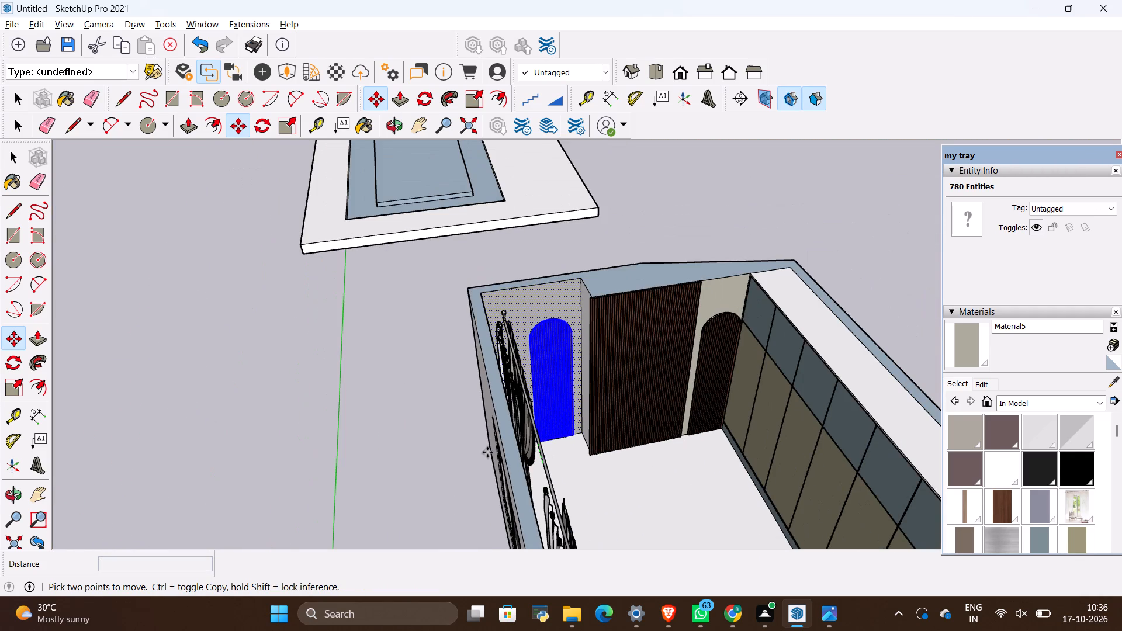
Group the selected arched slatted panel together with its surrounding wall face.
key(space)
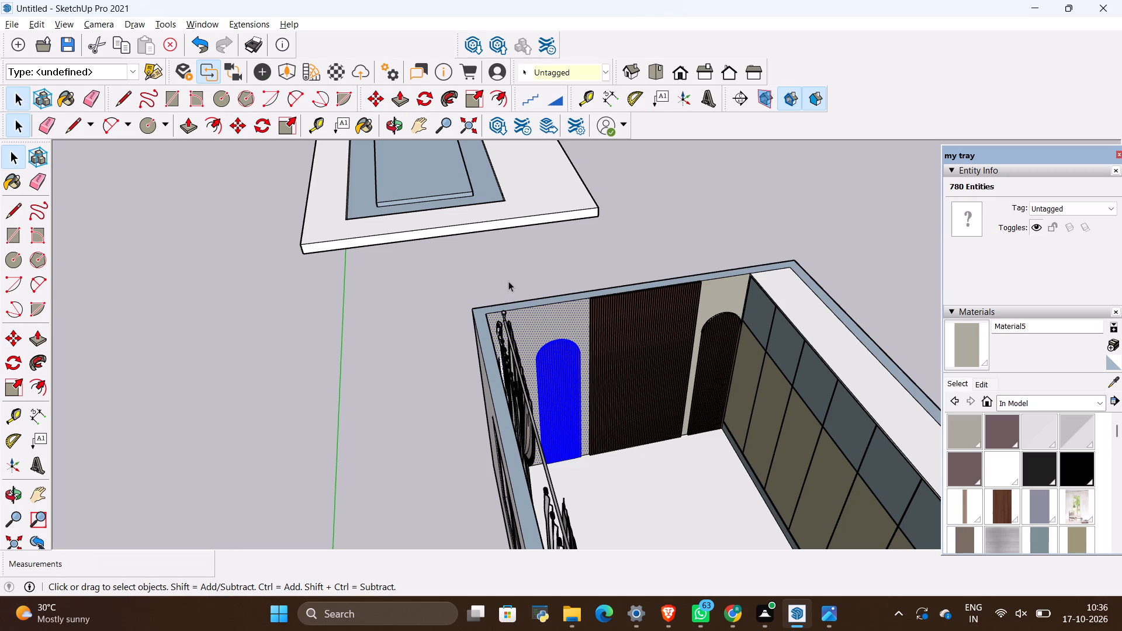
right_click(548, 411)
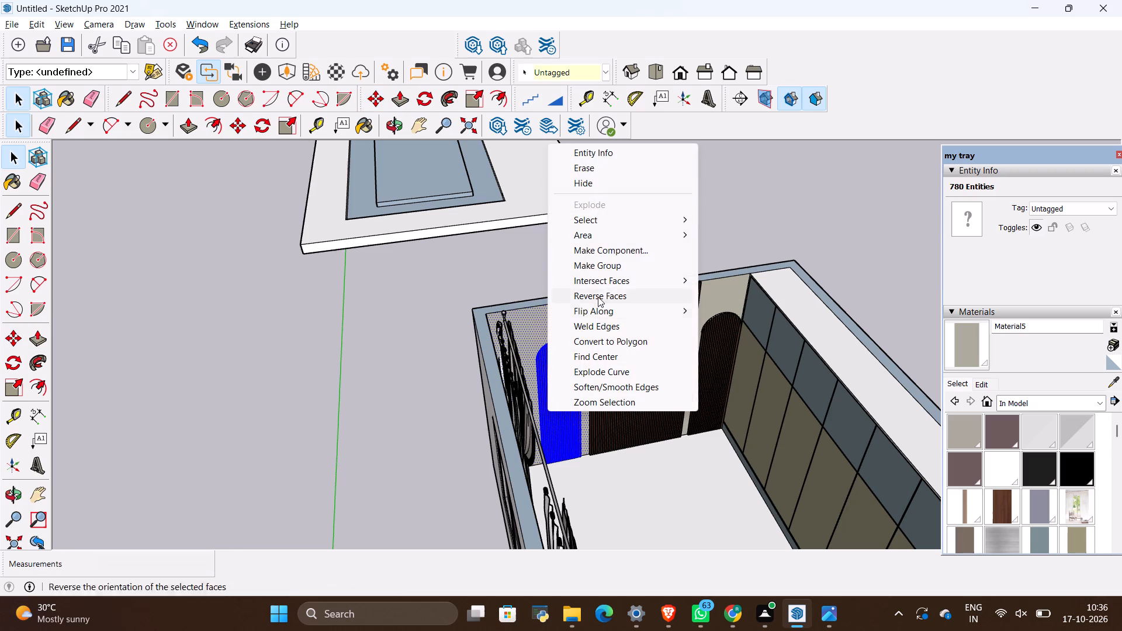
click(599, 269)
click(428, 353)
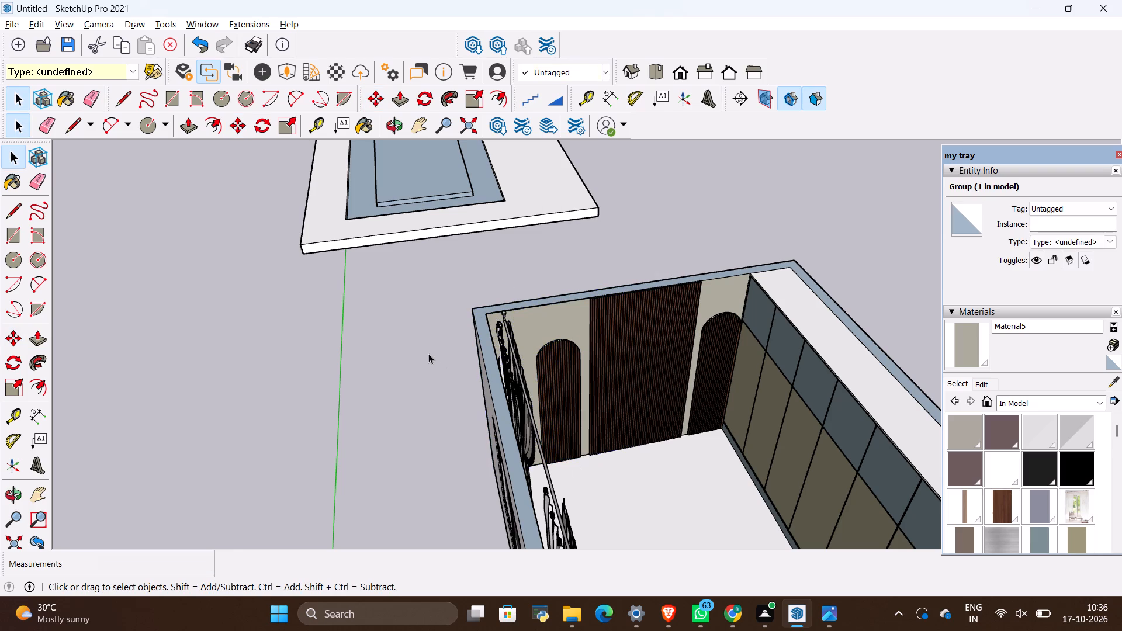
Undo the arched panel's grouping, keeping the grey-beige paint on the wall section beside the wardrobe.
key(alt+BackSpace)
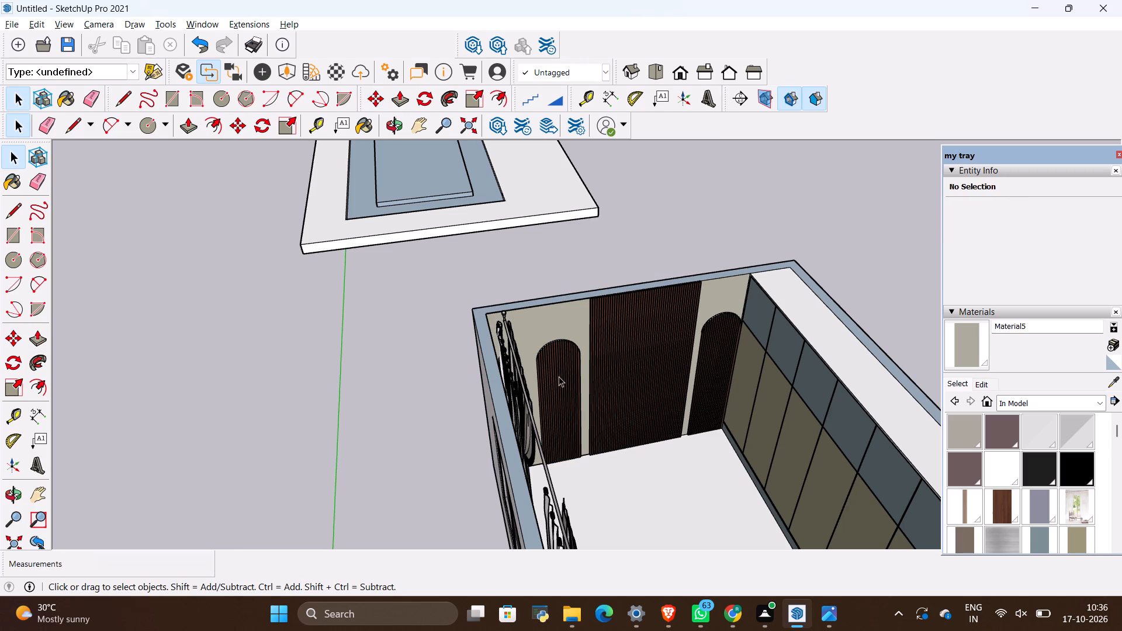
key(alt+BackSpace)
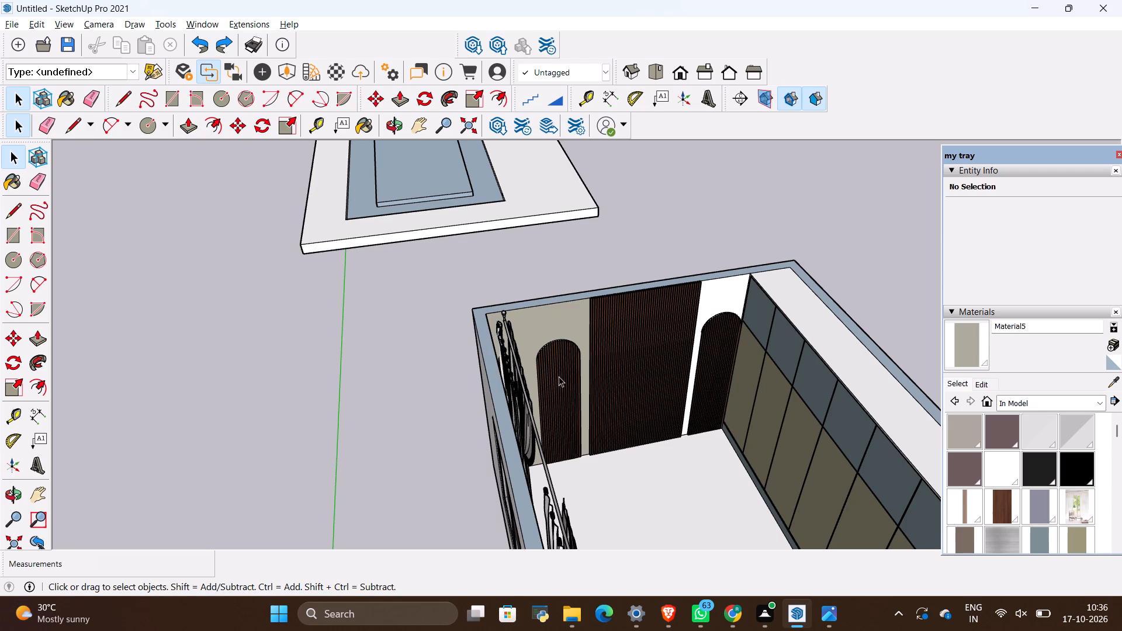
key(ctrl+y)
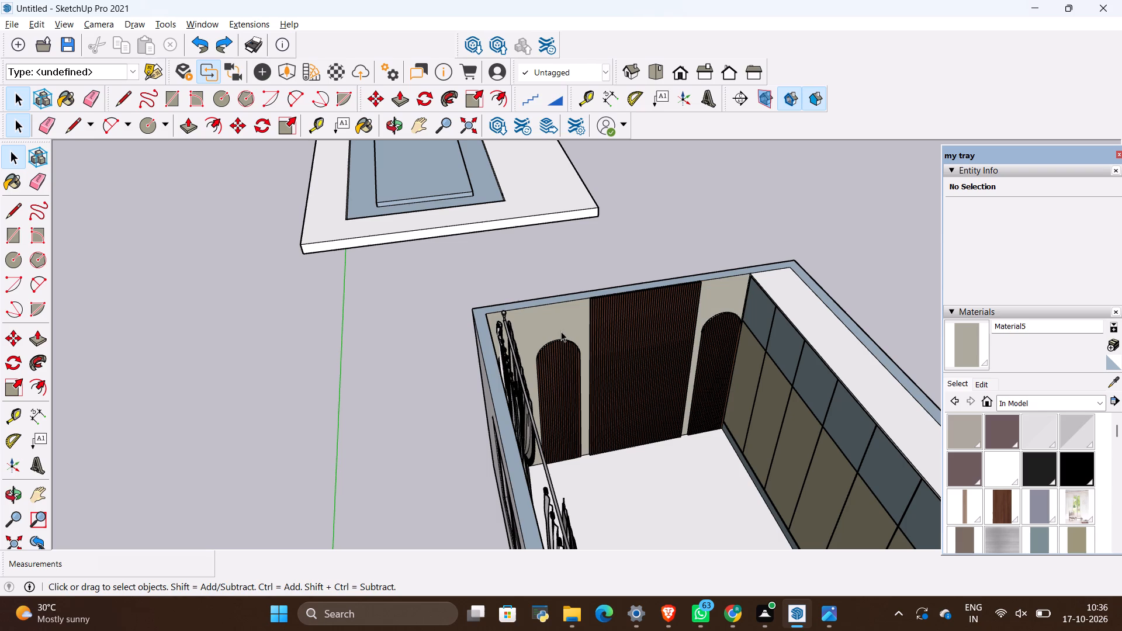
Inspect the room from above and from inside, checking the arched slatted back wall, curtains, wardrobe and bare floor.
key(space)
click(290, 278)
scroll(295, 289, down, 4)
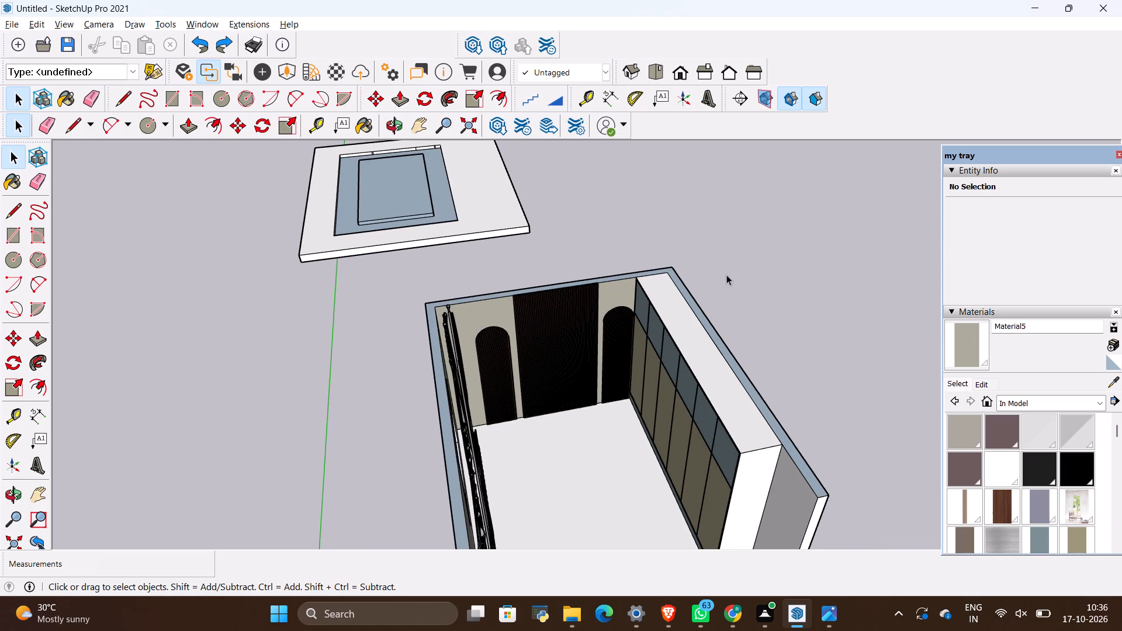
key(space)
click(727, 275)
click(649, 229)
click(669, 296)
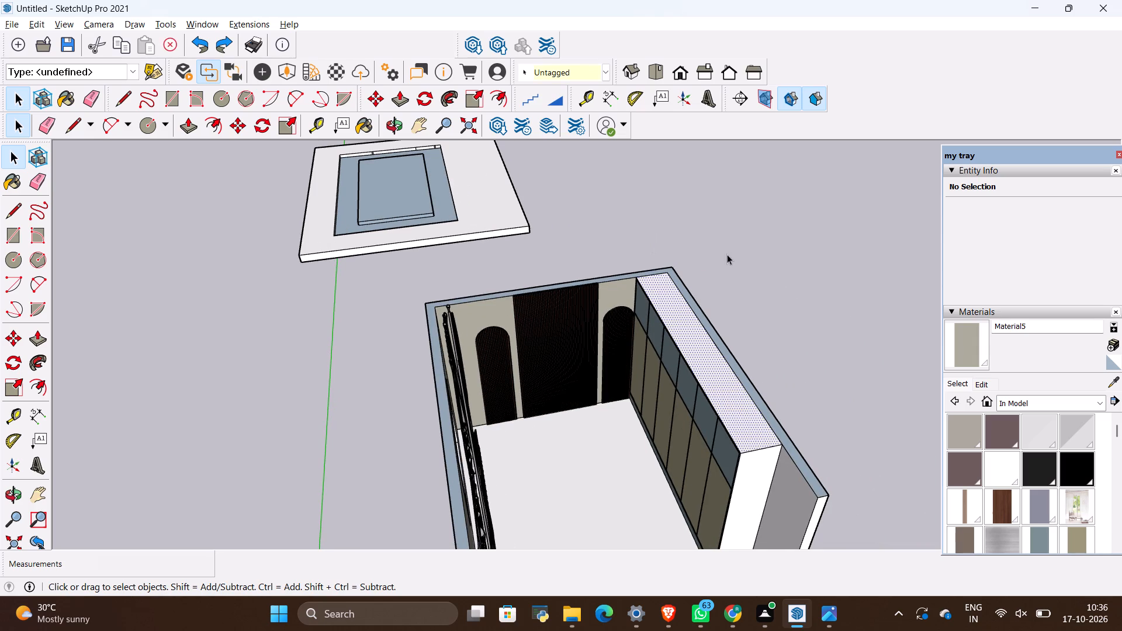
click(727, 254)
scroll(612, 328, up, 8)
scroll(538, 345, down, 5)
middle_drag(581, 441, 527, 305)
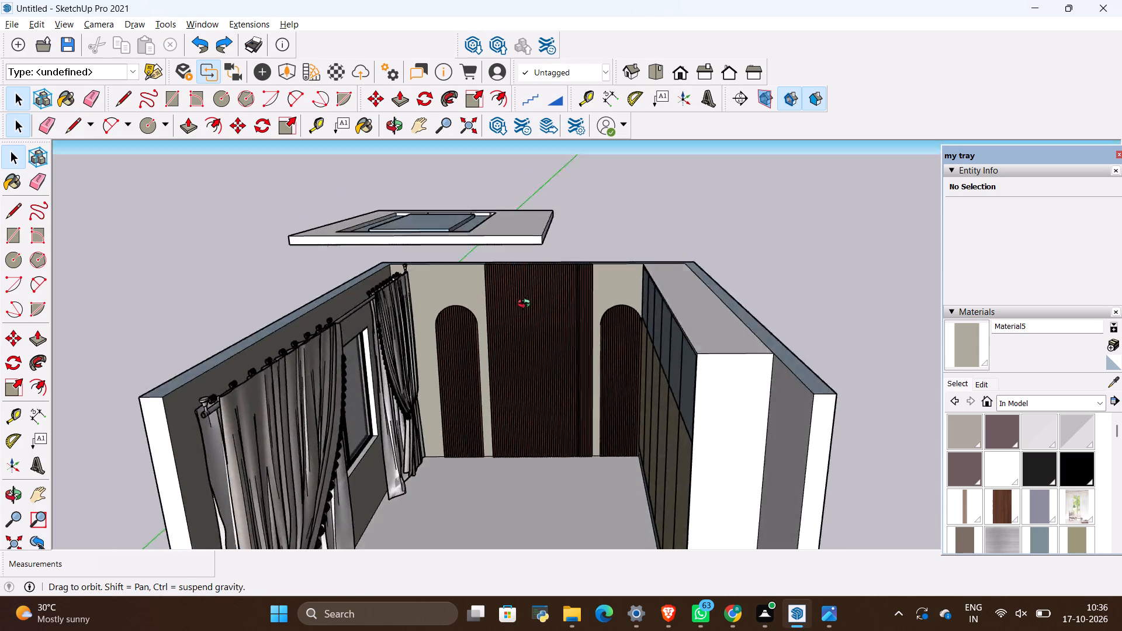
middle_drag(527, 305, 571, 248)
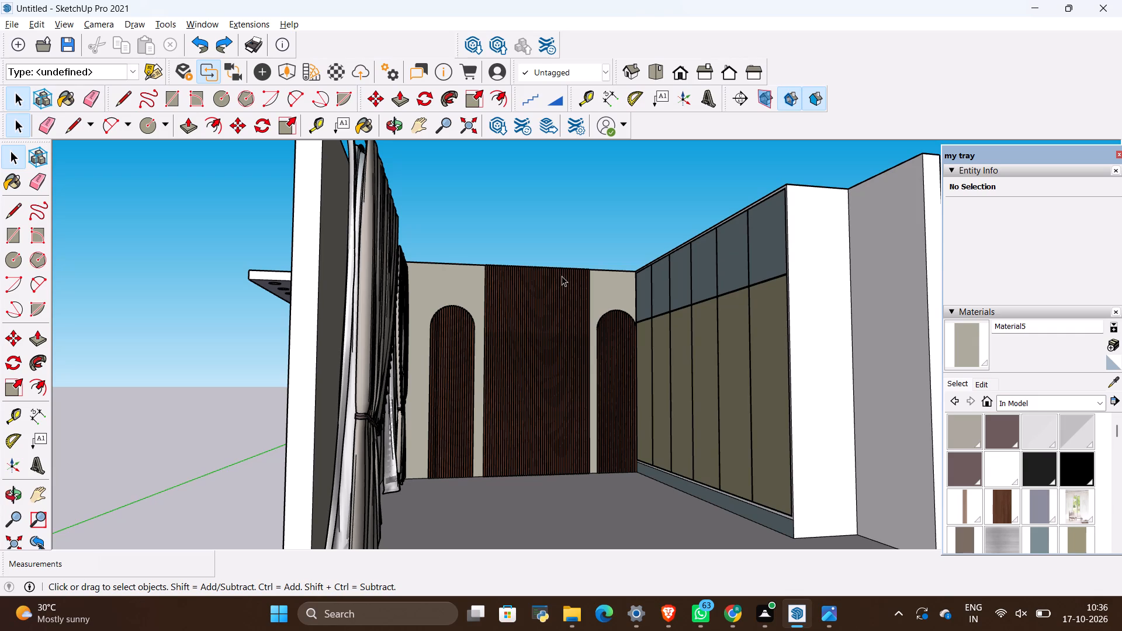
scroll(563, 286, down, 5)
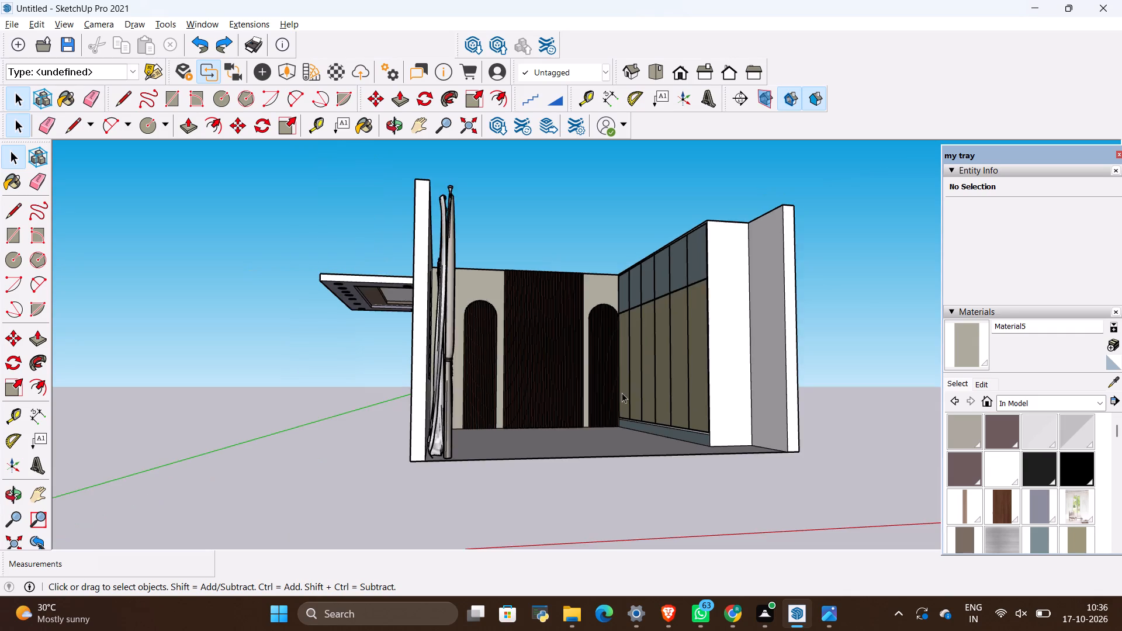
scroll(629, 434, up, 5)
middle_drag(630, 339, 608, 410)
middle_drag(603, 410, 501, 406)
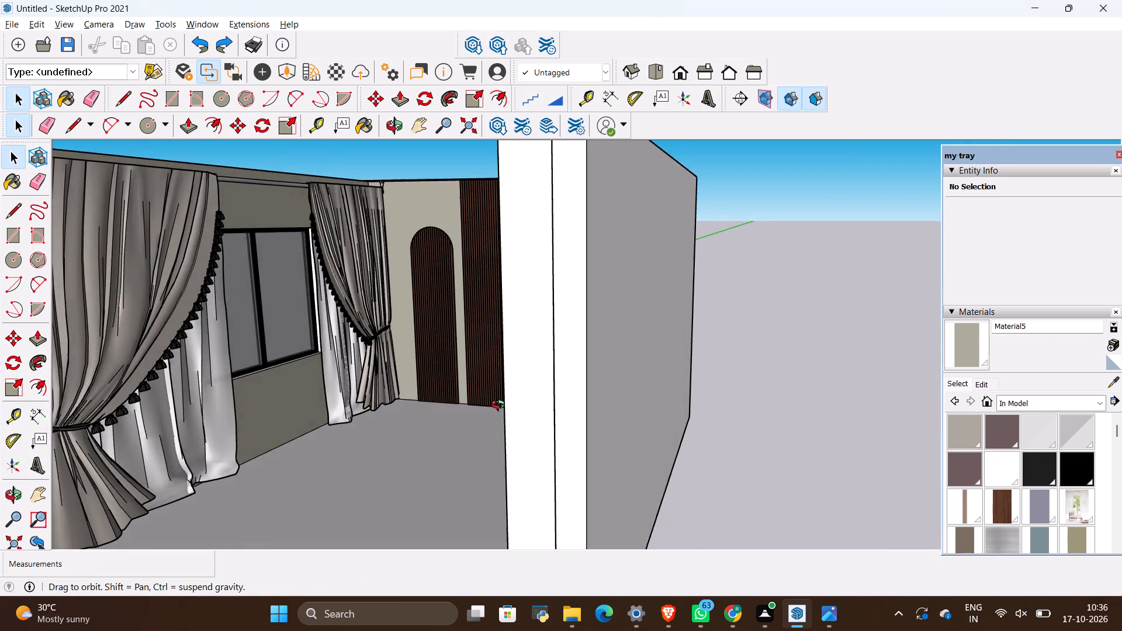
middle_drag(501, 406, 663, 365)
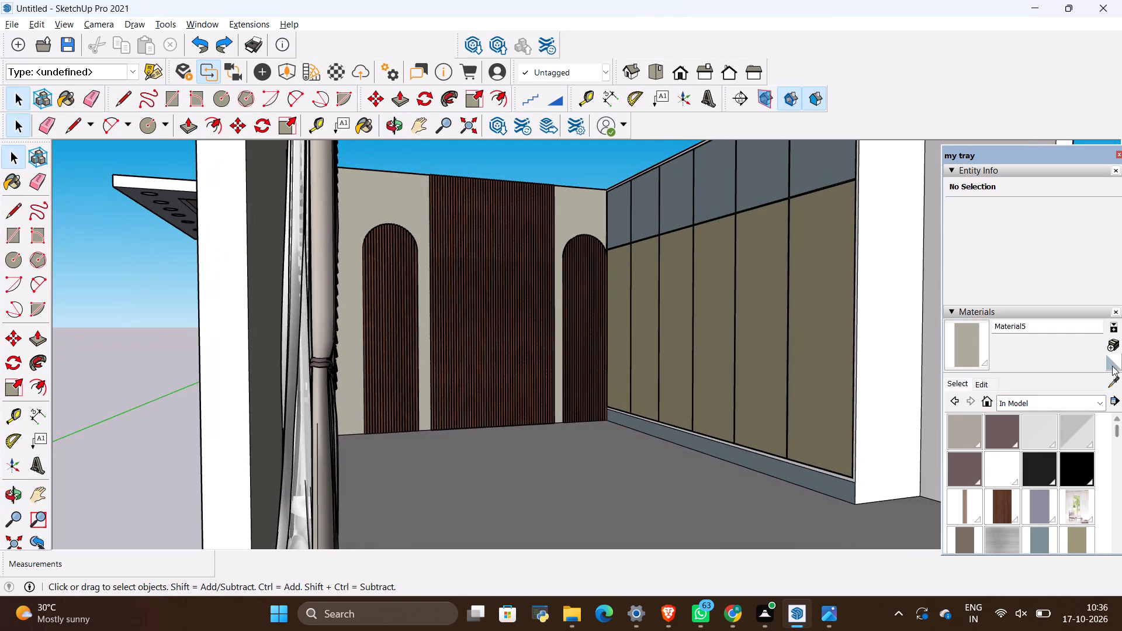
Start a new material using the white, grey-veined marble image c03817249e6eaad776ee67ccda2330c4 from the all materials folder as its texture.
click(1113, 341)
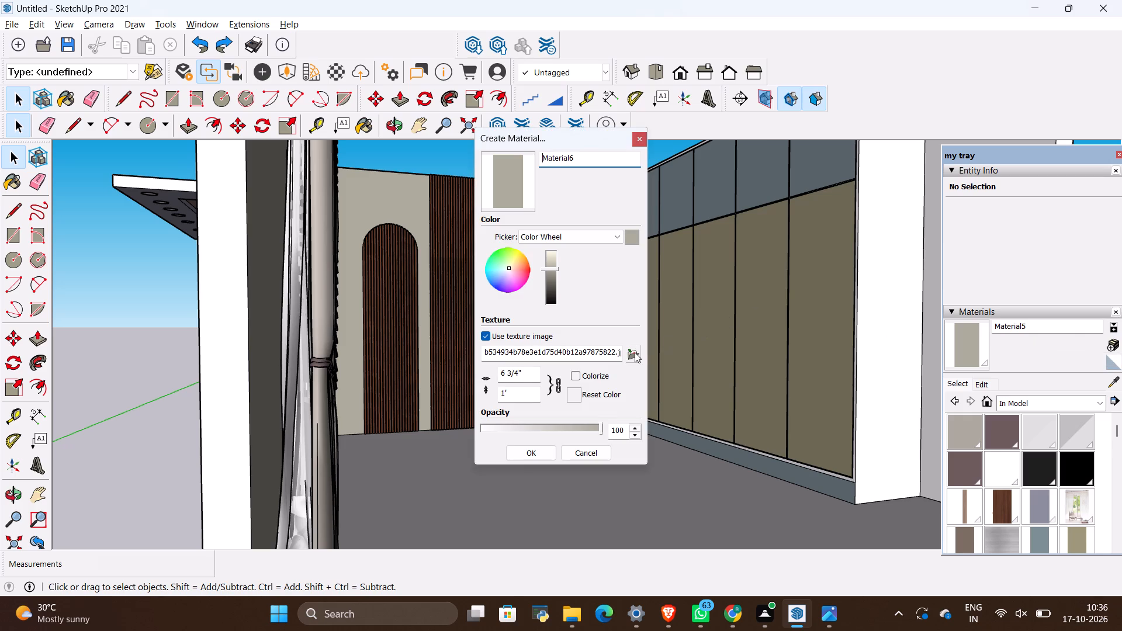
click(634, 352)
scroll(678, 312, down, 2)
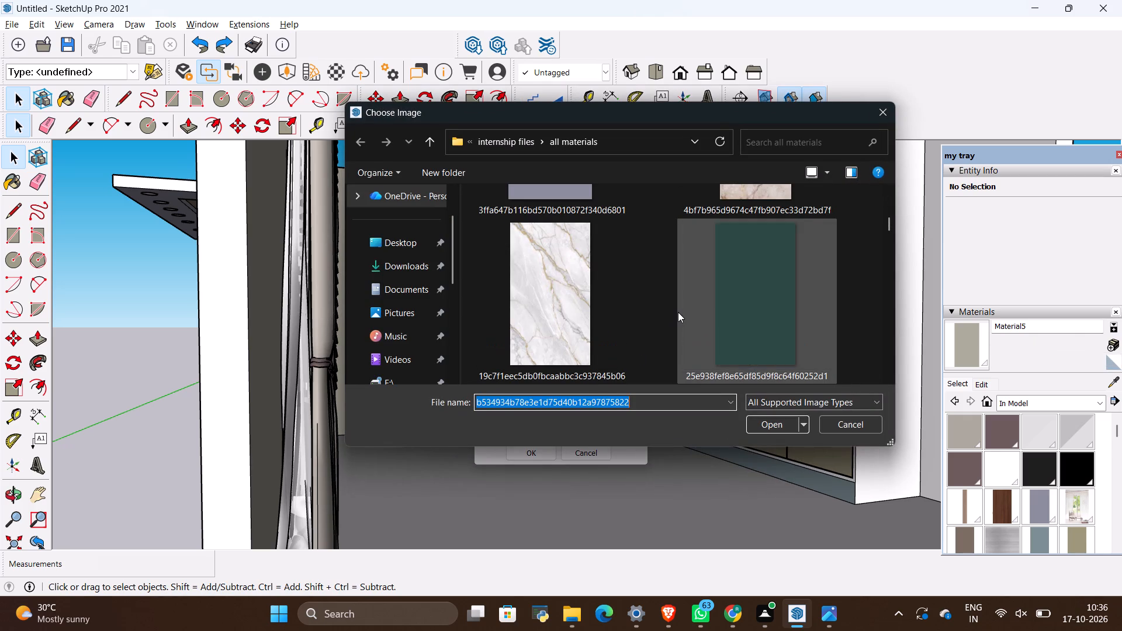
scroll(666, 312, down, 6)
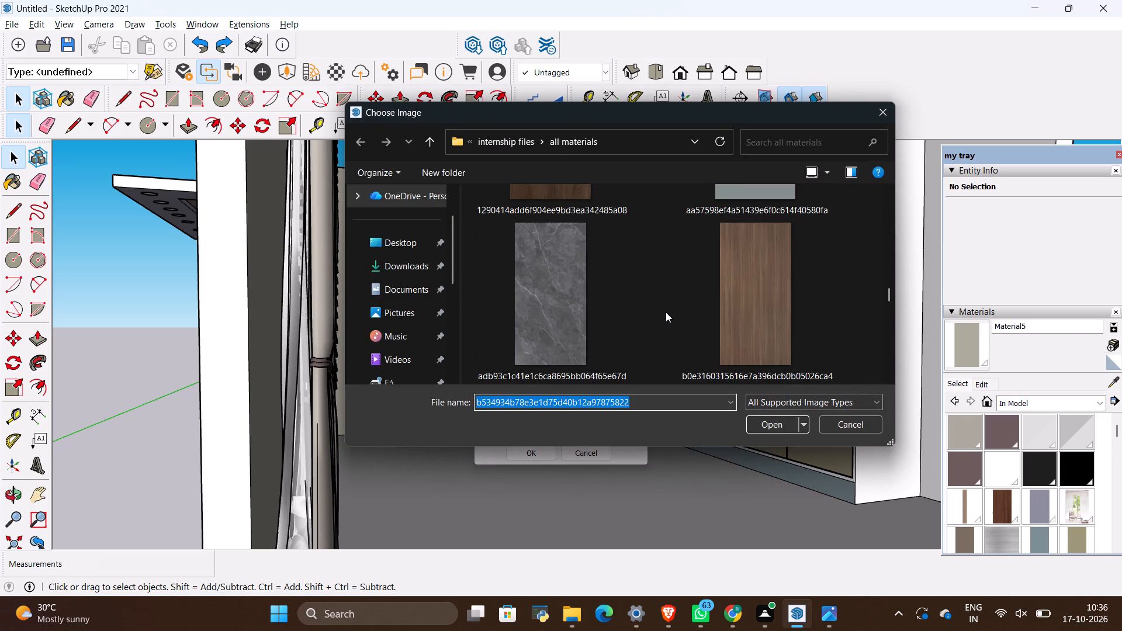
scroll(666, 312, down, 7)
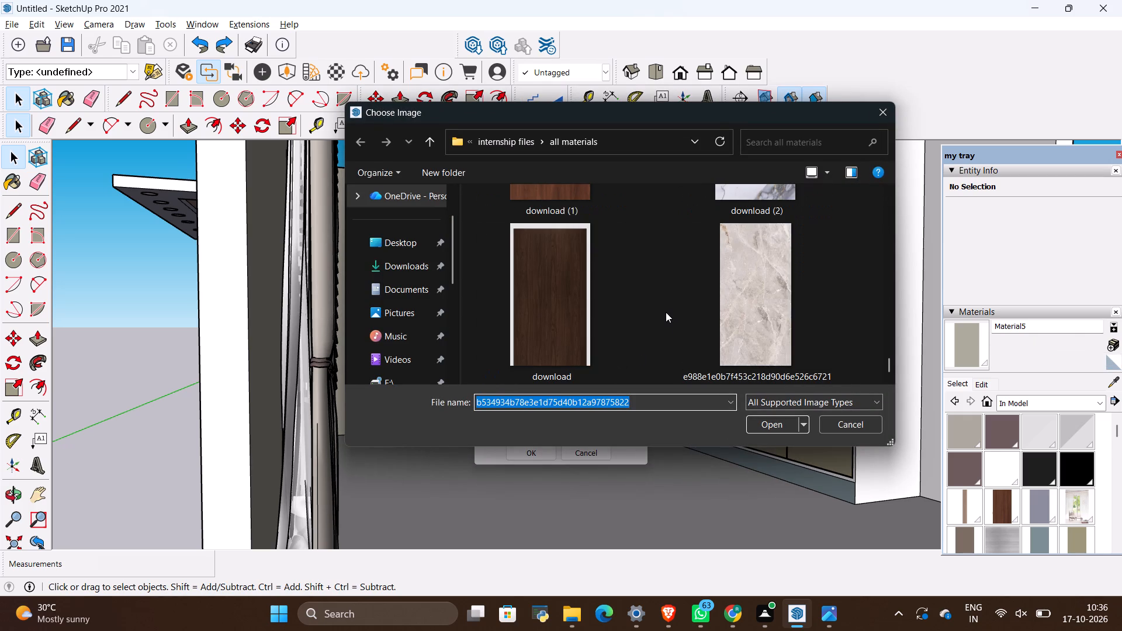
scroll(666, 312, down, 4)
scroll(666, 312, up, 4)
scroll(666, 312, down, 1)
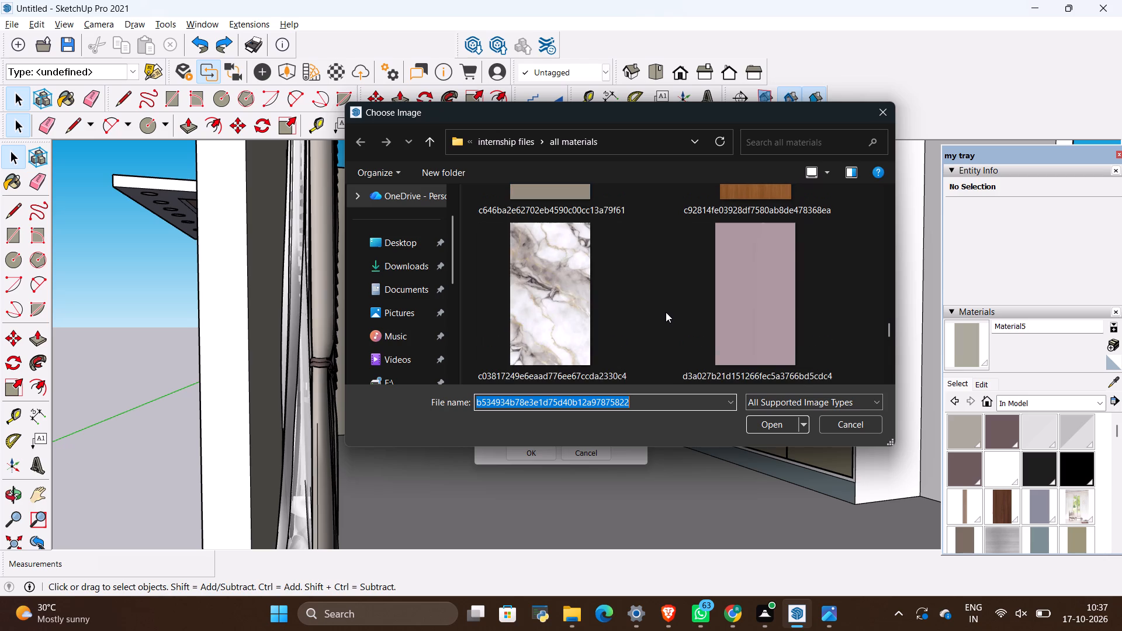
click(562, 301)
click(781, 430)
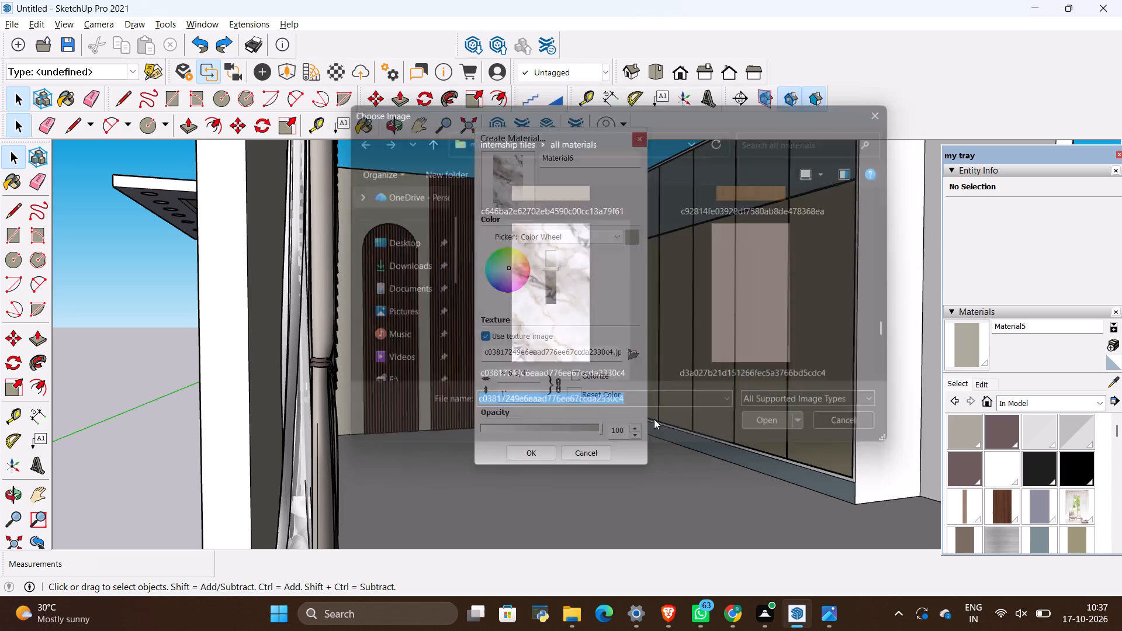
Set the marble texture's height to 25' with proportions locked and create the material.
click(515, 390)
key(BackSpace)
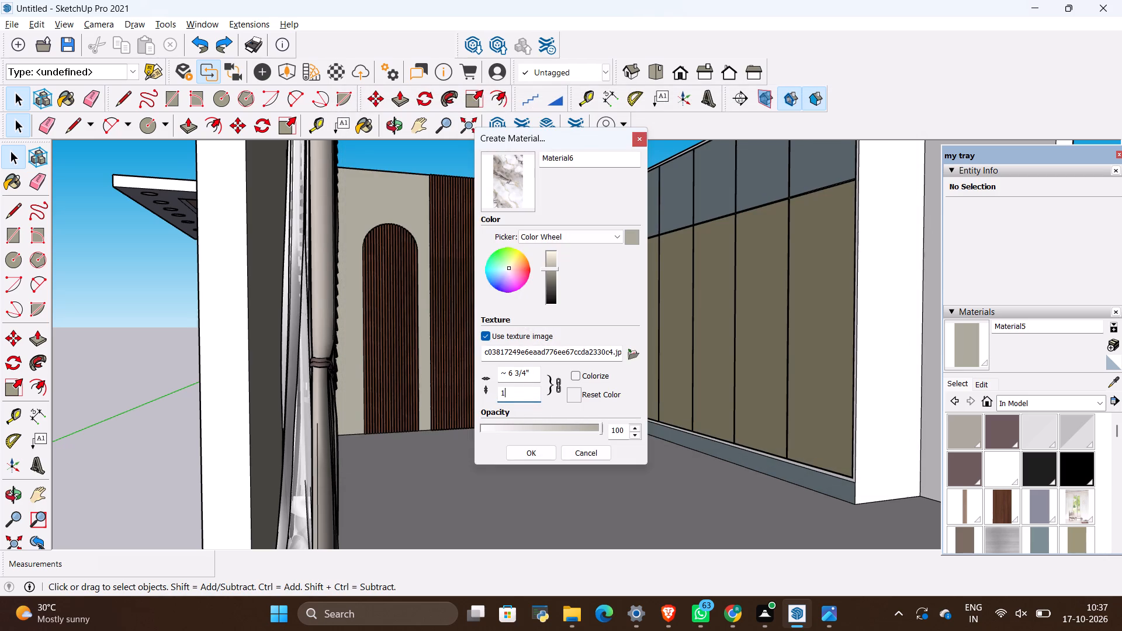
key(BackSpace)
text(25')
key(Return)
click(512, 455)
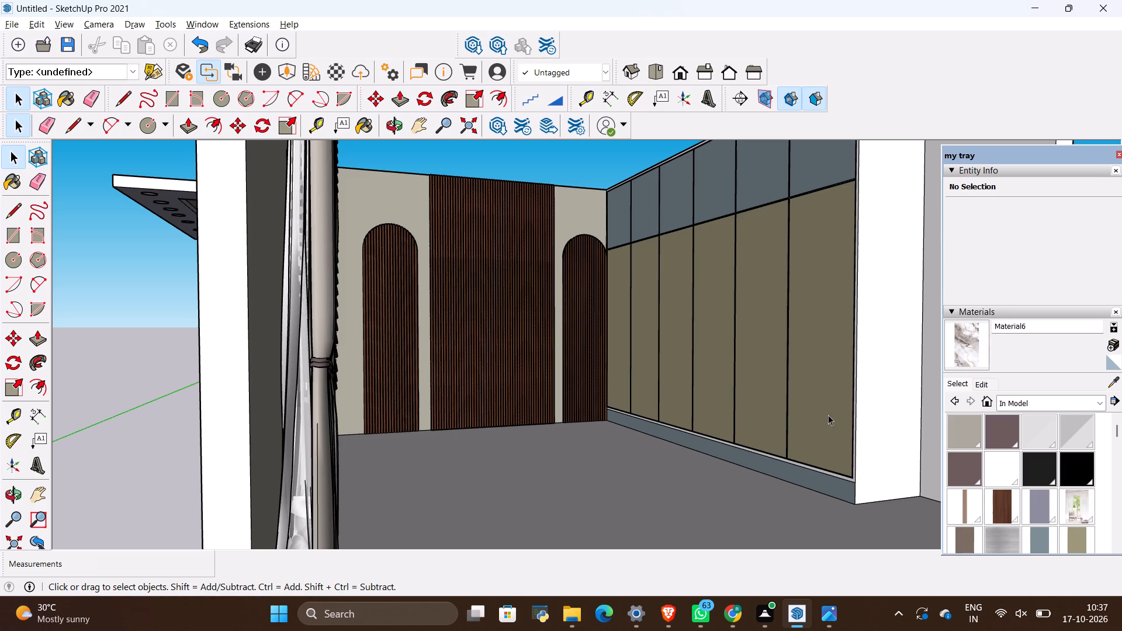
Paint the bedroom floor with the new white marble material.
click(961, 352)
click(593, 495)
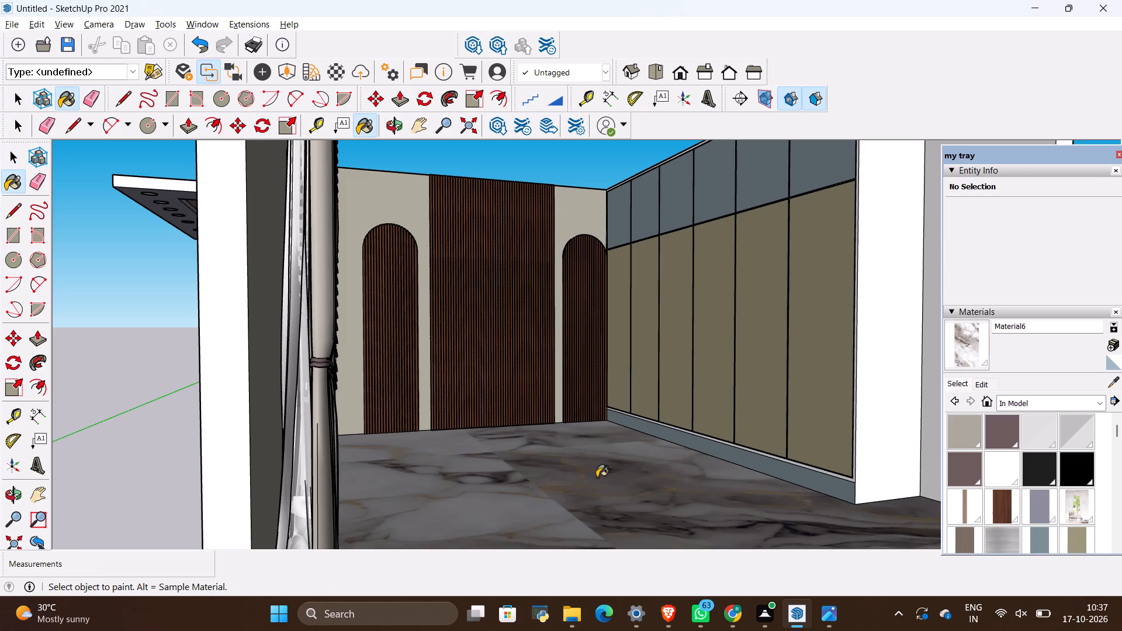
scroll(597, 466, down, 5)
middle_drag(703, 383, 556, 441)
key(space)
click(832, 419)
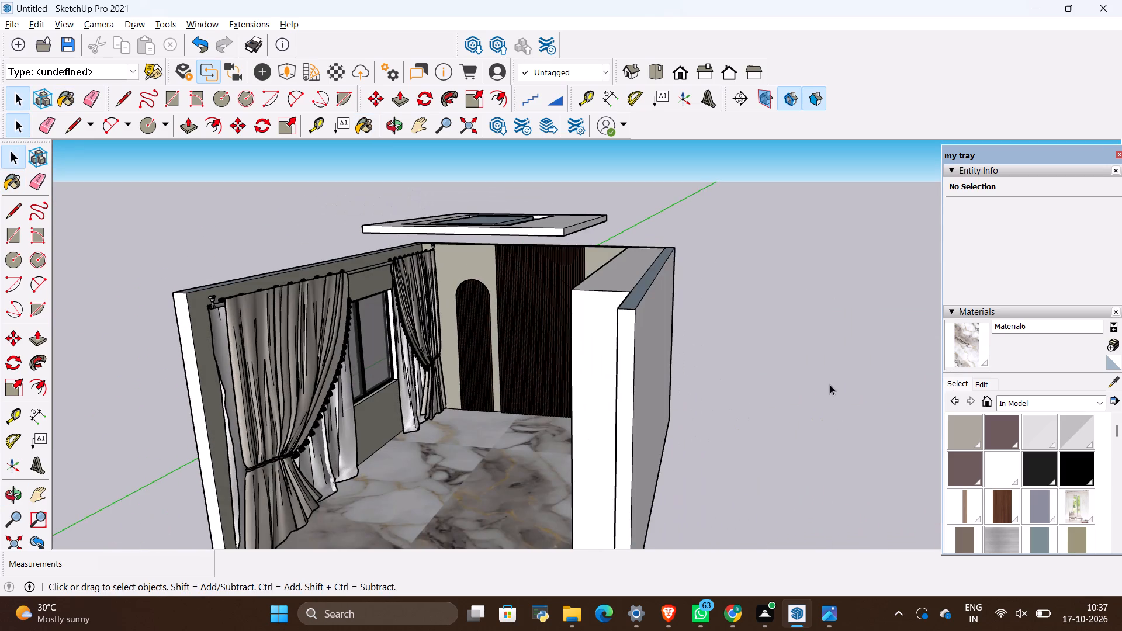
Examine the marble floor together with the curtains, slatted back wall and wardrobe from inside, above and outside the room.
scroll(830, 384, down, 5)
middle_drag(577, 469, 573, 390)
scroll(576, 381, up, 7)
middle_drag(654, 386, 619, 419)
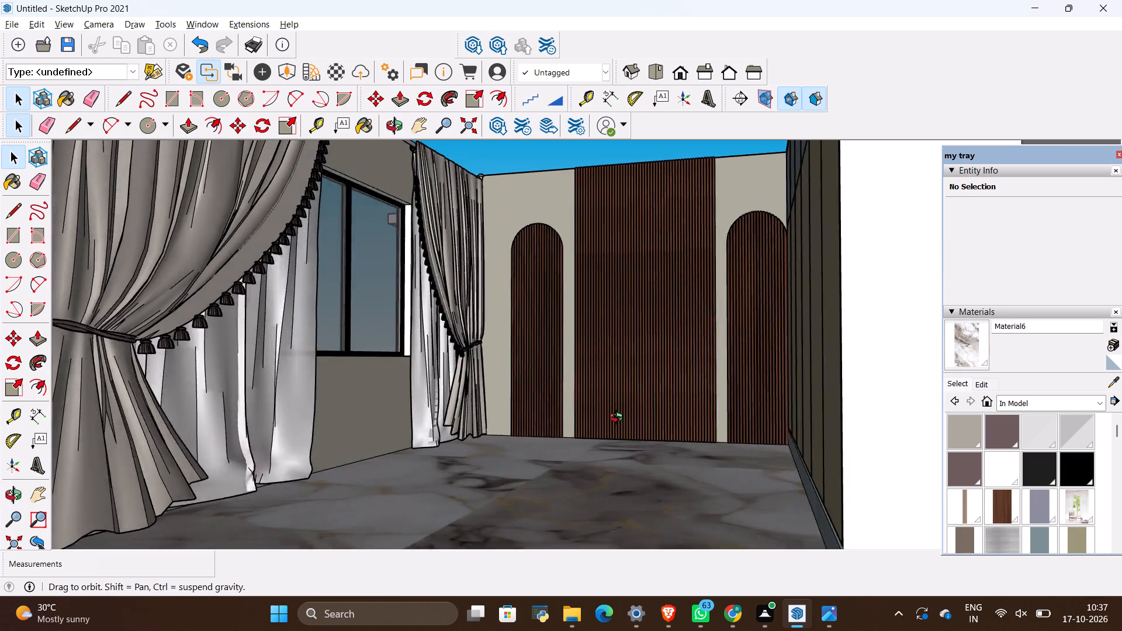
middle_drag(619, 419, 653, 450)
scroll(653, 450, up, 1)
scroll(652, 432, down, 4)
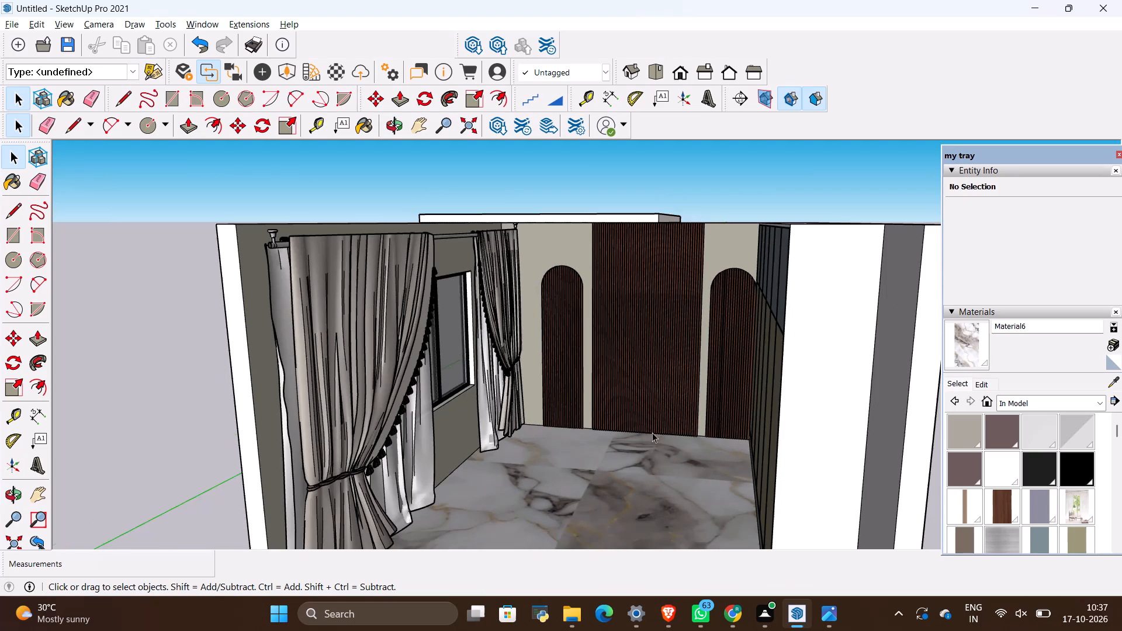
middle_drag(662, 486, 619, 451)
scroll(588, 485, up, 4)
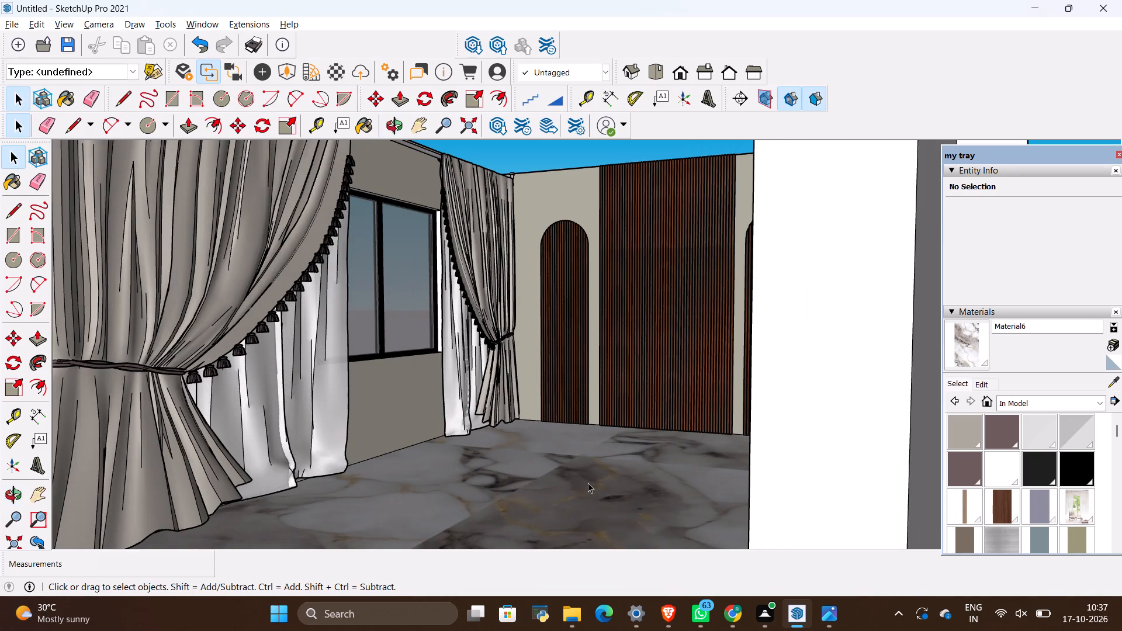
scroll(588, 480, down, 1)
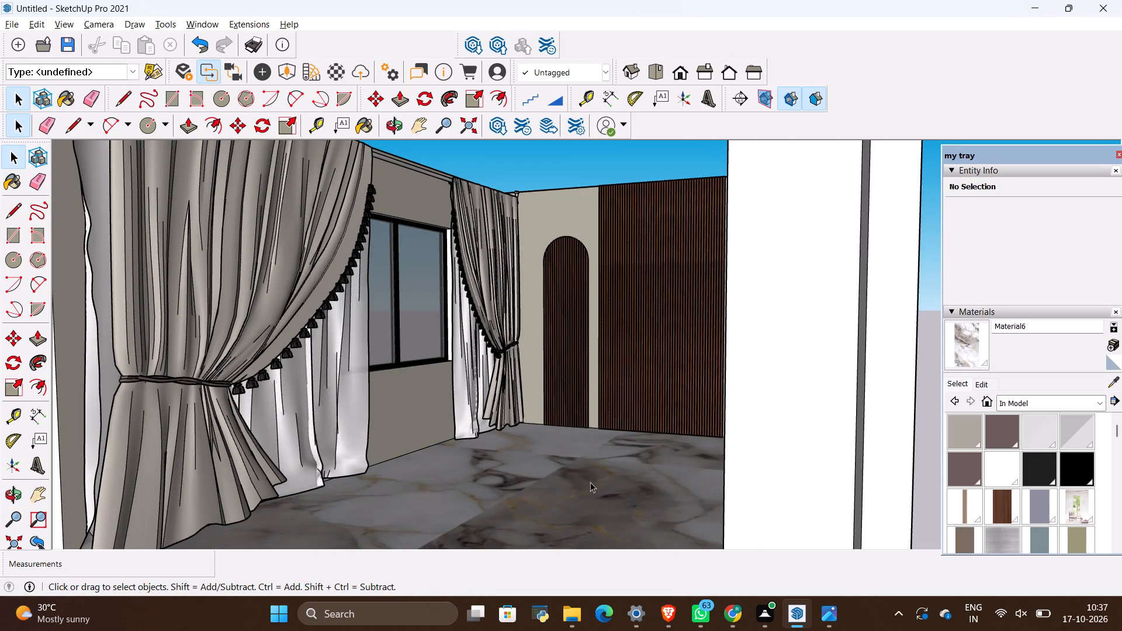
scroll(549, 448, down, 3)
middle_drag(589, 484, 749, 509)
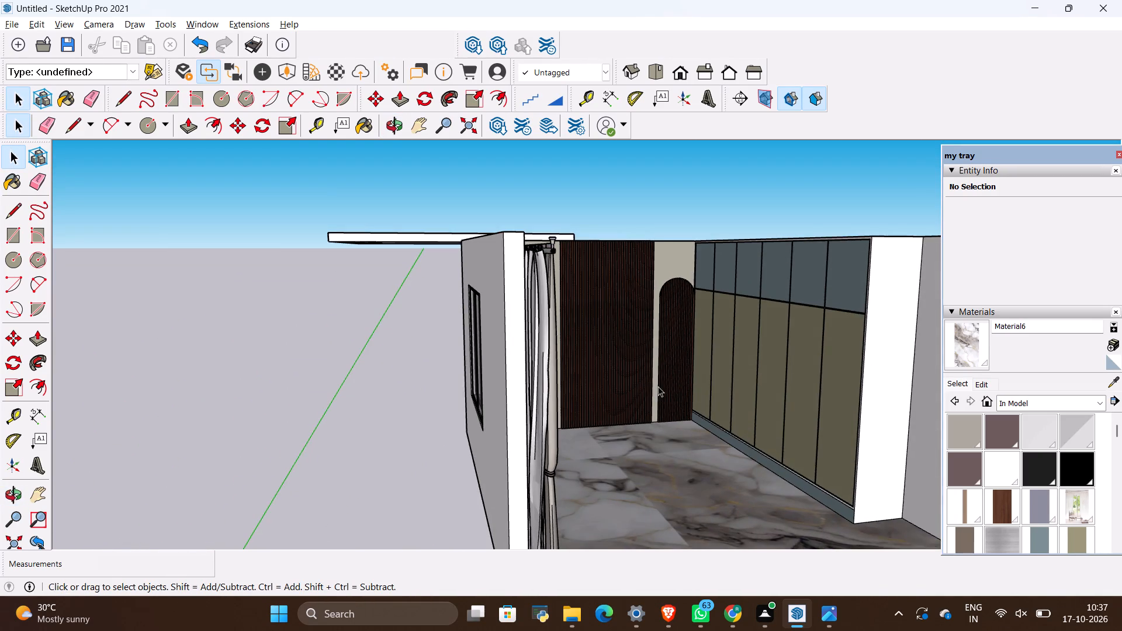
scroll(658, 385, down, 2)
middle_drag(733, 323, 633, 459)
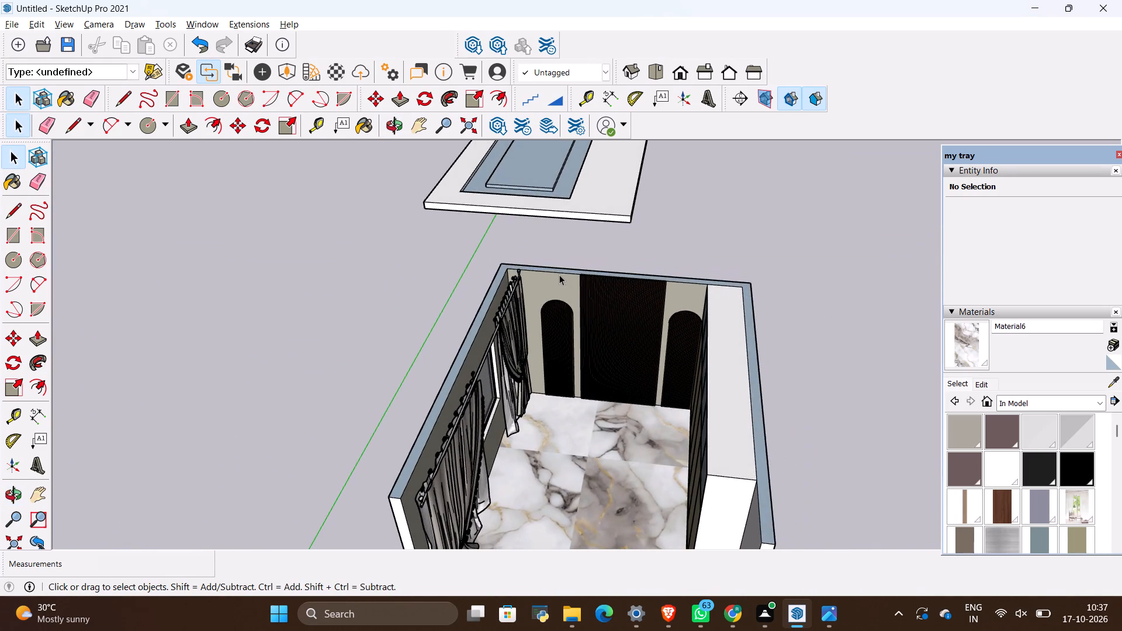
scroll(559, 275, up, 7)
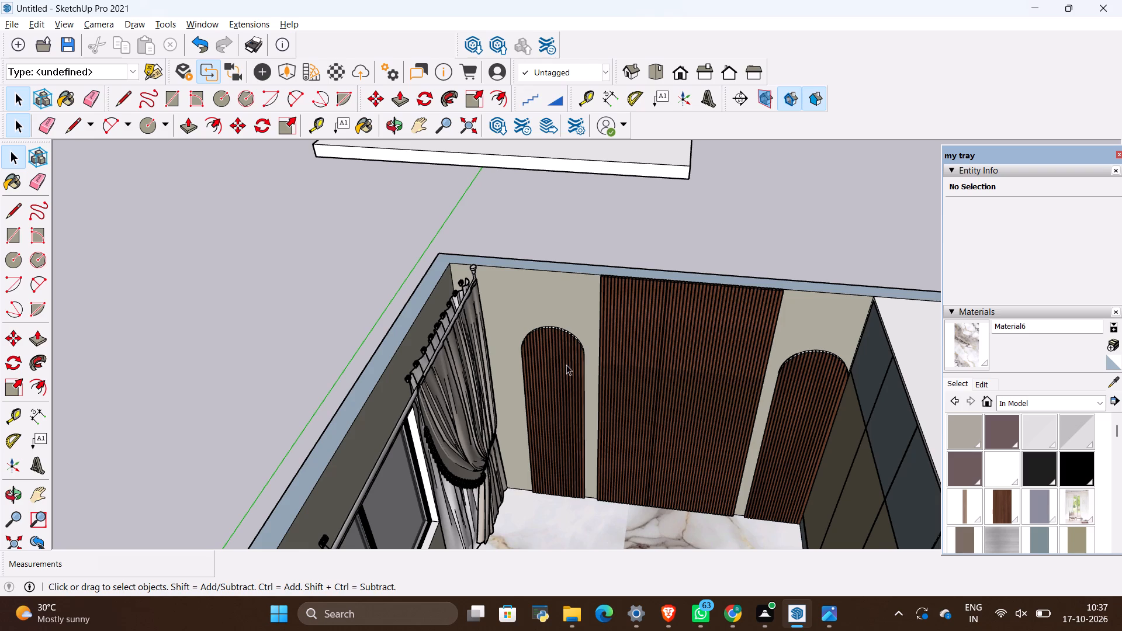
scroll(550, 312, down, 3)
scroll(363, 193, down, 4)
scroll(510, 405, up, 3)
middle_drag(539, 469, 537, 448)
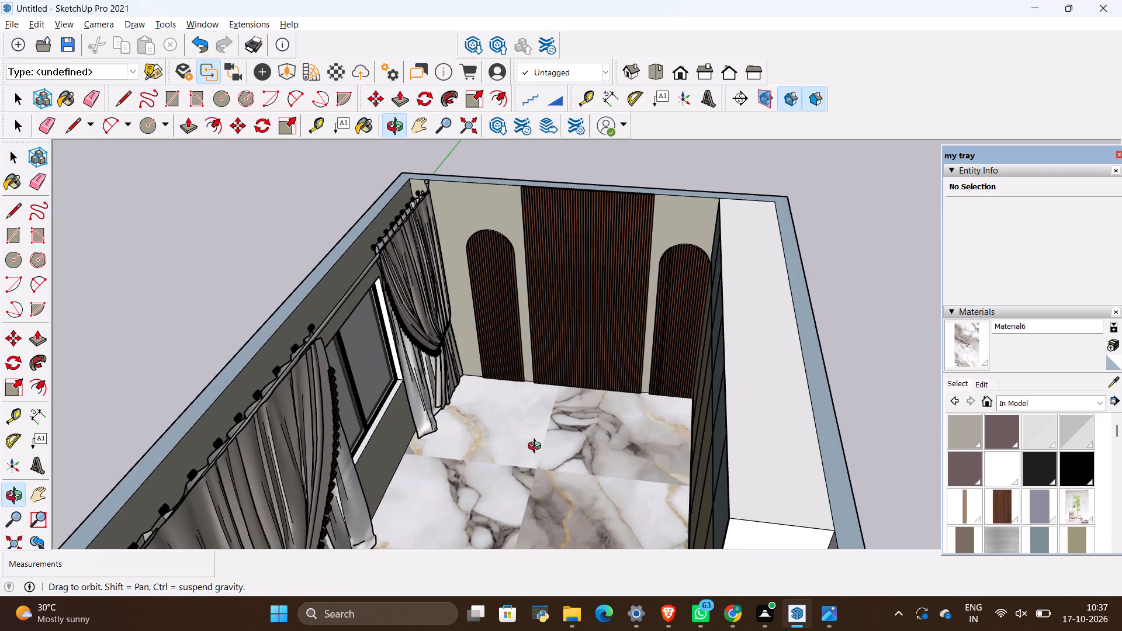
middle_drag(537, 448, 797, 404)
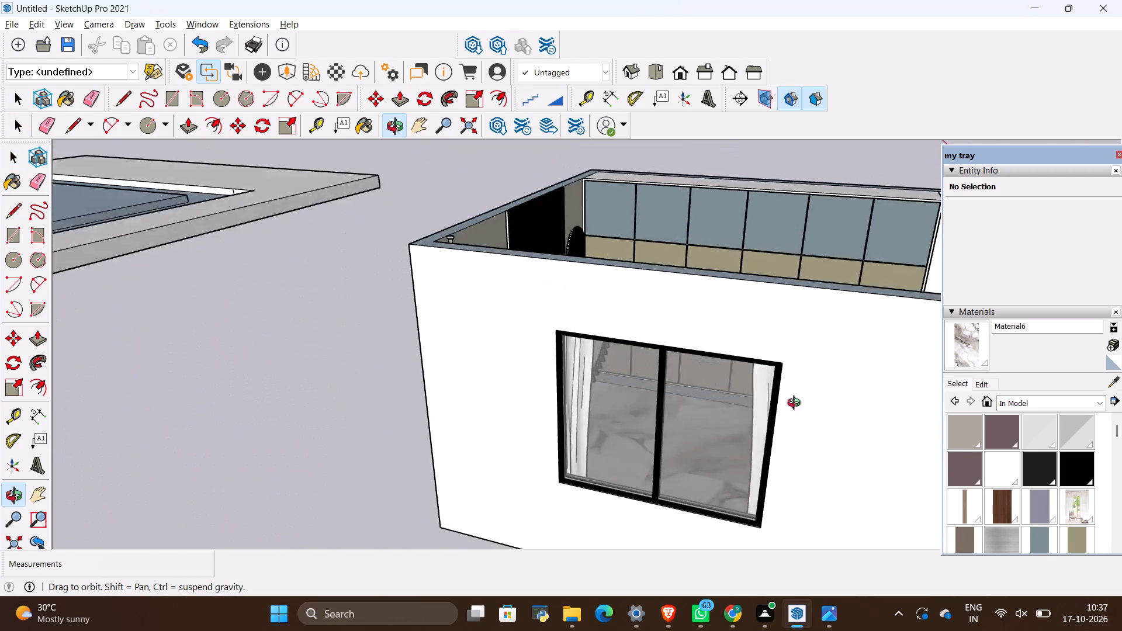
middle_drag(797, 404, 617, 352)
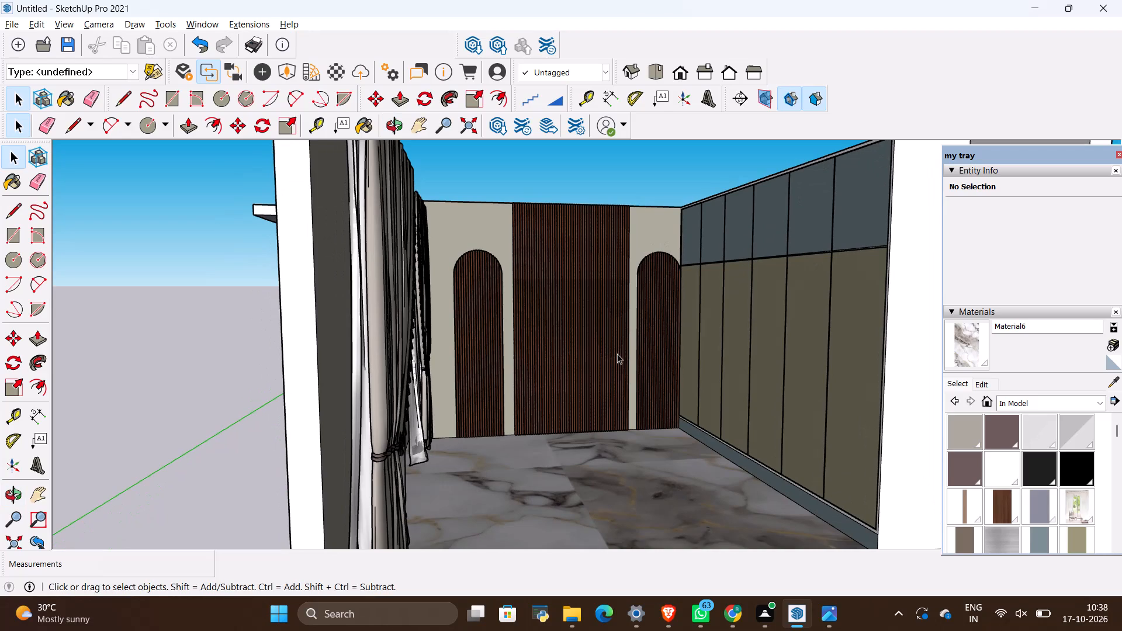
scroll(623, 347, up, 1)
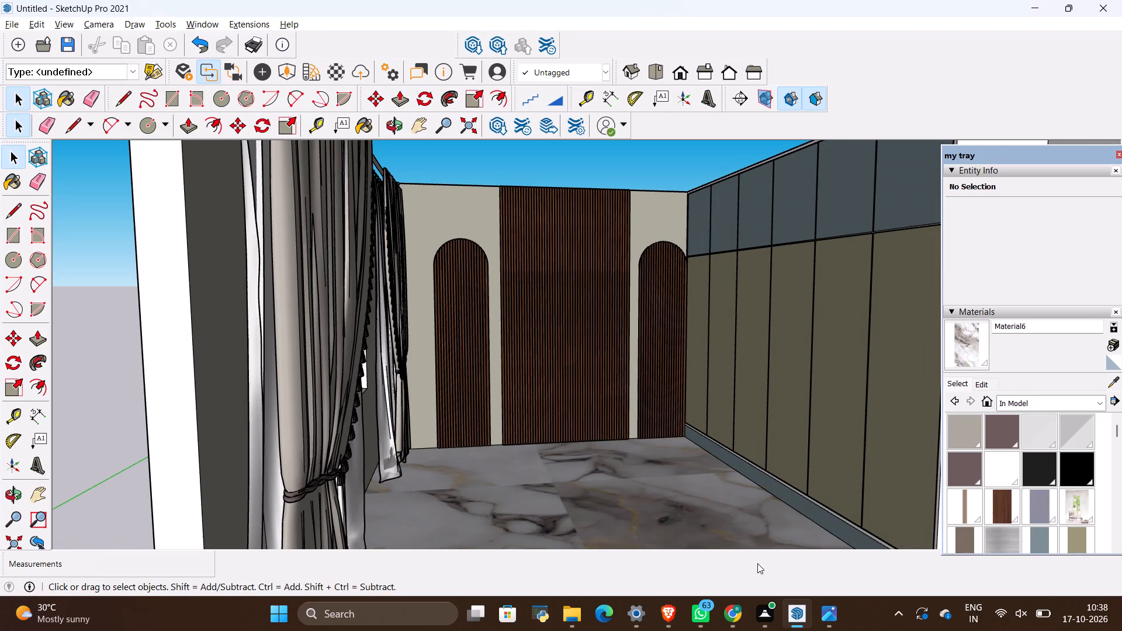
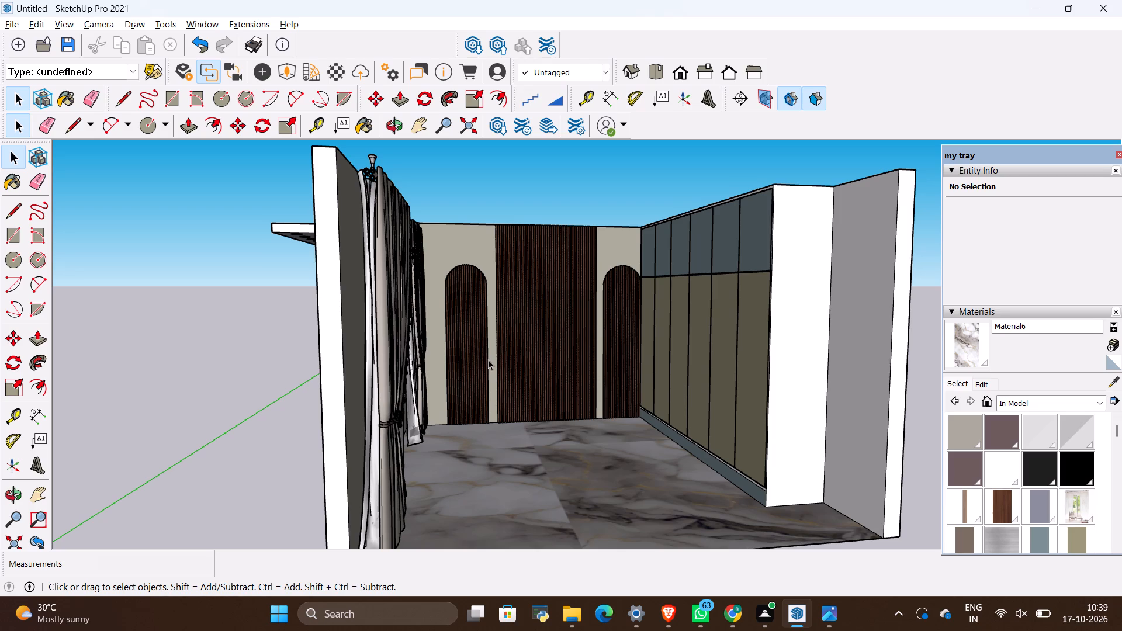
Paint the white end face of the wardrobe block with the Material6 marble texture.
scroll(490, 356, down, 3)
scroll(611, 346, up, 2)
middle_drag(594, 390, 604, 401)
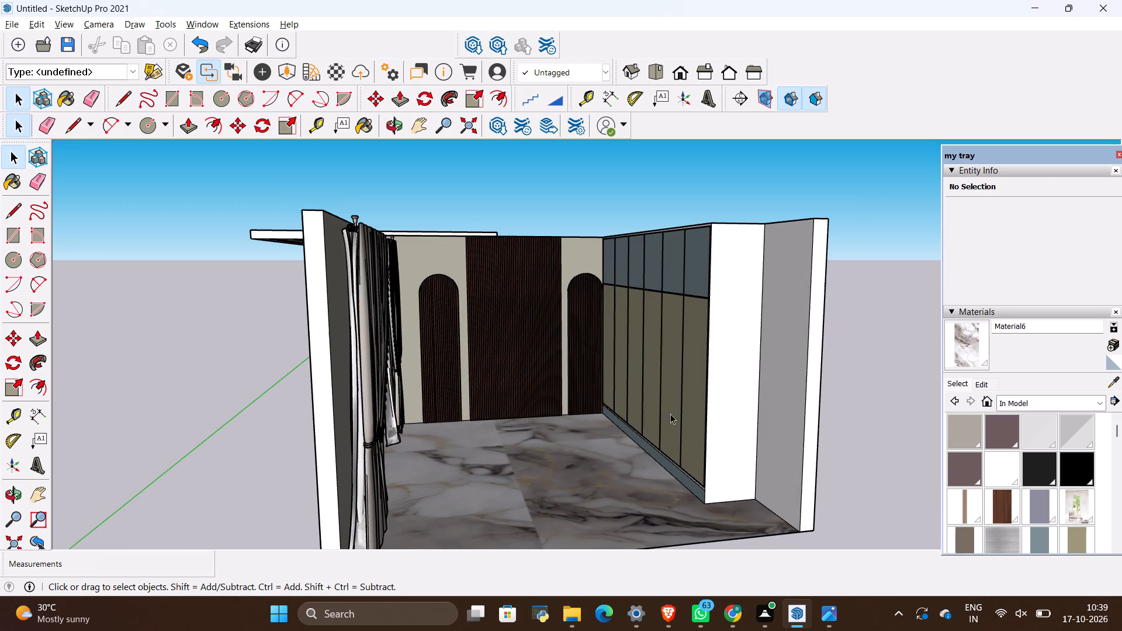
middle_click(749, 397)
middle_drag(760, 389, 832, 372)
scroll(760, 490, up, 2)
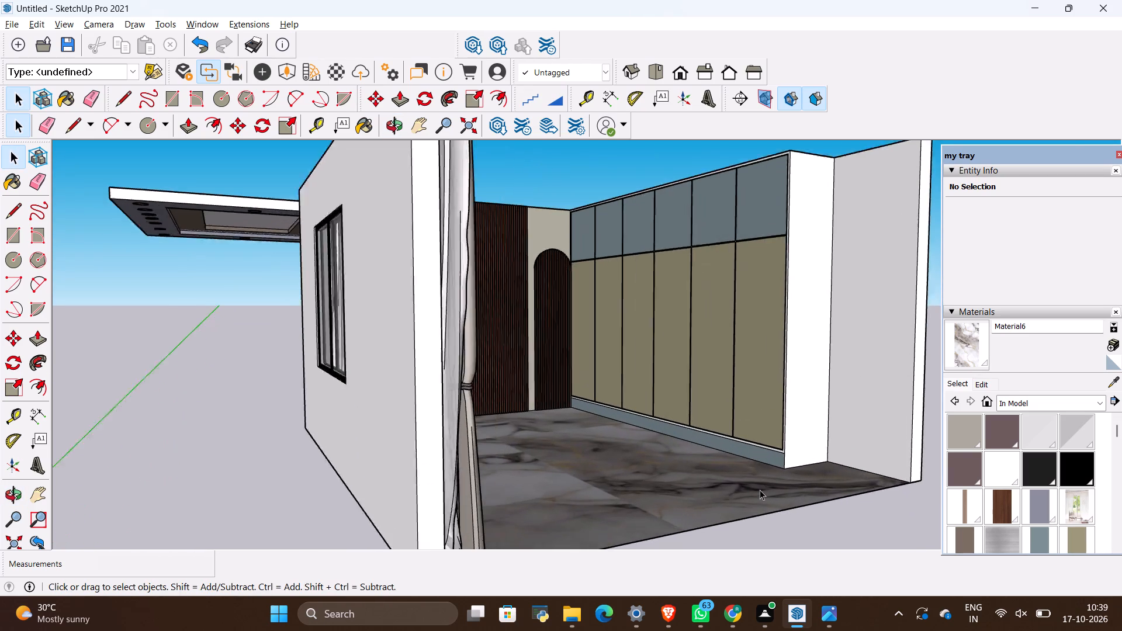
scroll(760, 490, up, 1)
scroll(701, 349, up, 3)
middle_drag(701, 368, 704, 402)
scroll(707, 377, down, 3)
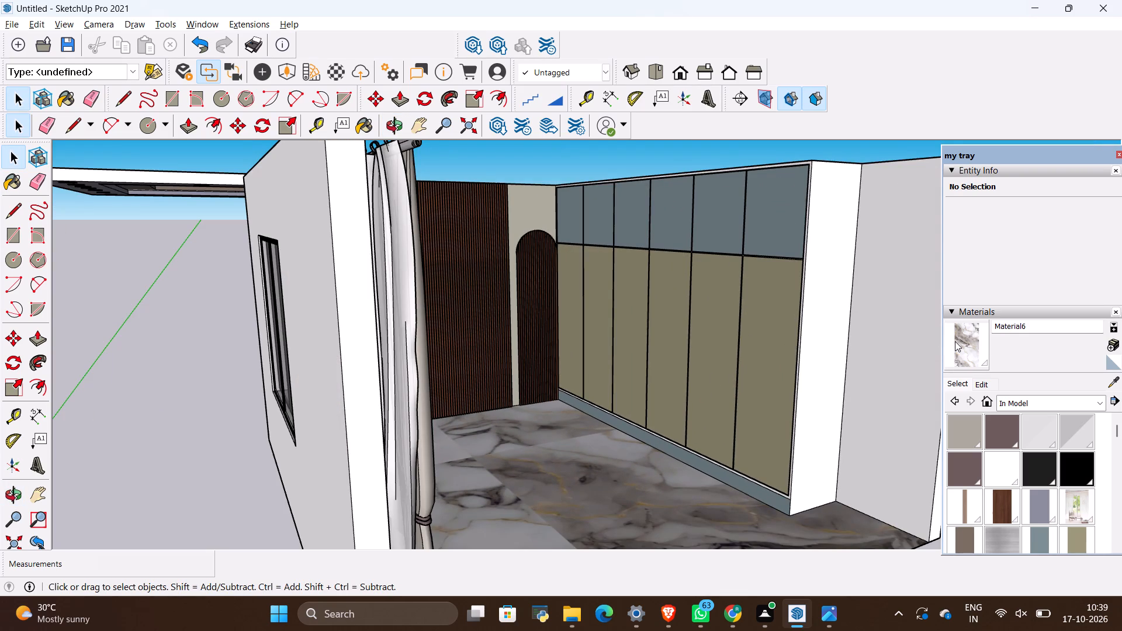
click(965, 343)
click(809, 360)
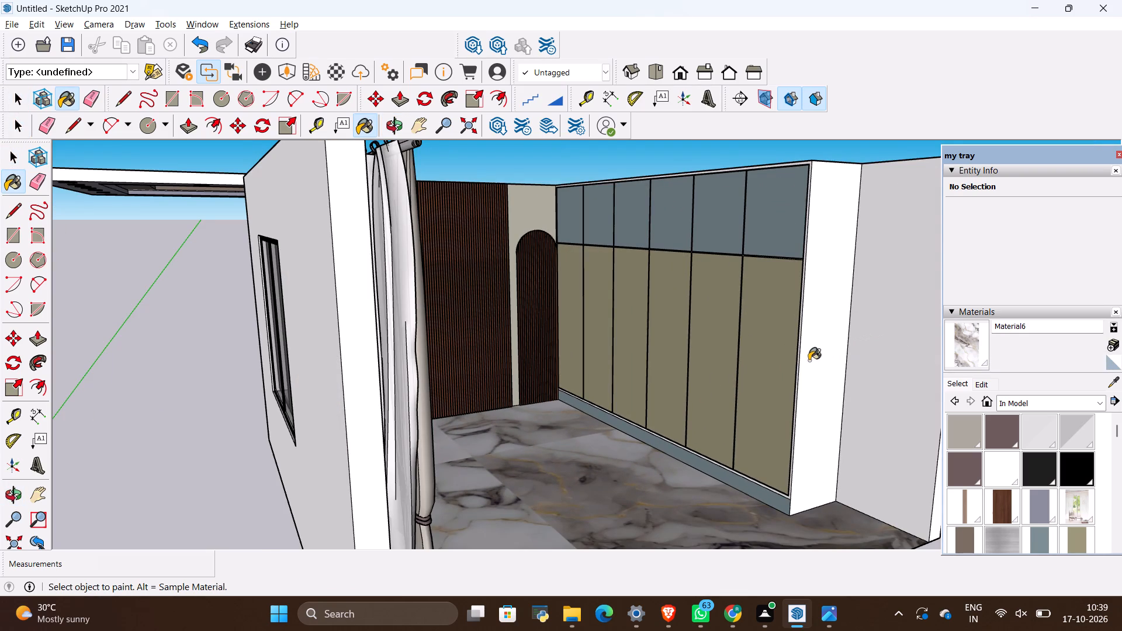
key(space)
click(214, 336)
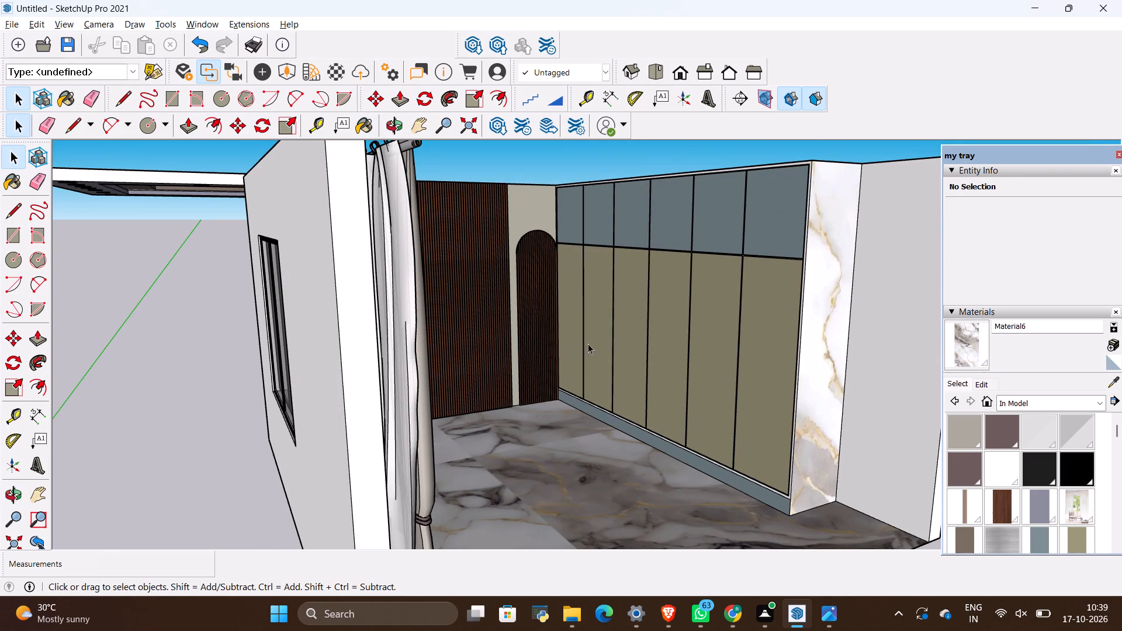
Examine the room from several angles, including the marble wardrobe end, curtains, window, fluted back wall and floor.
scroll(588, 344, down, 4)
middle_click(627, 358)
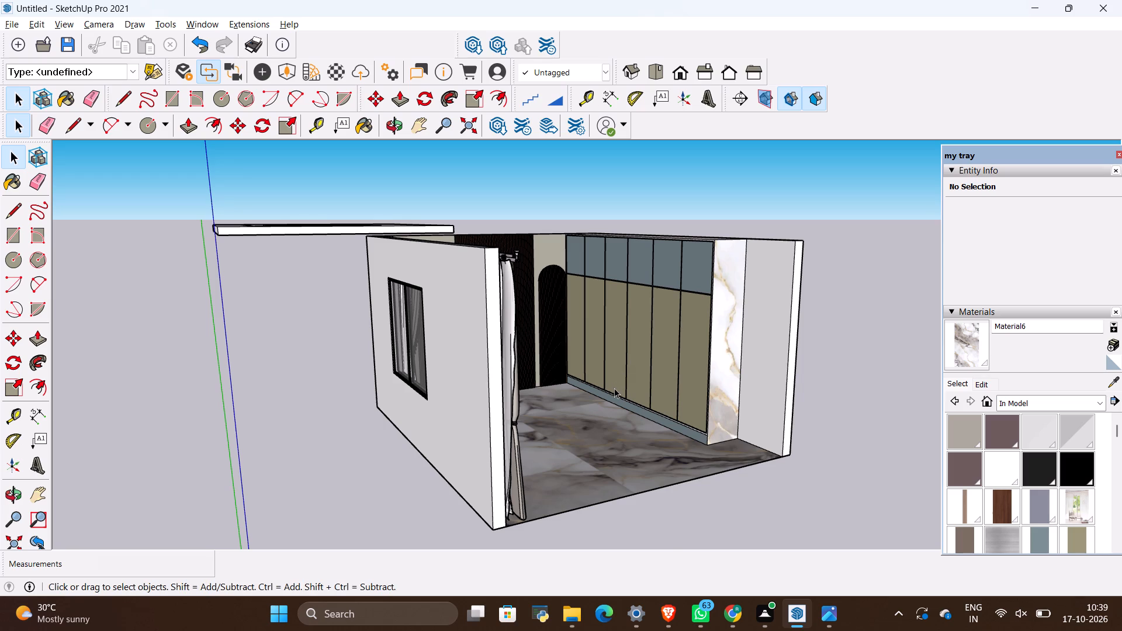
scroll(618, 343, up, 4)
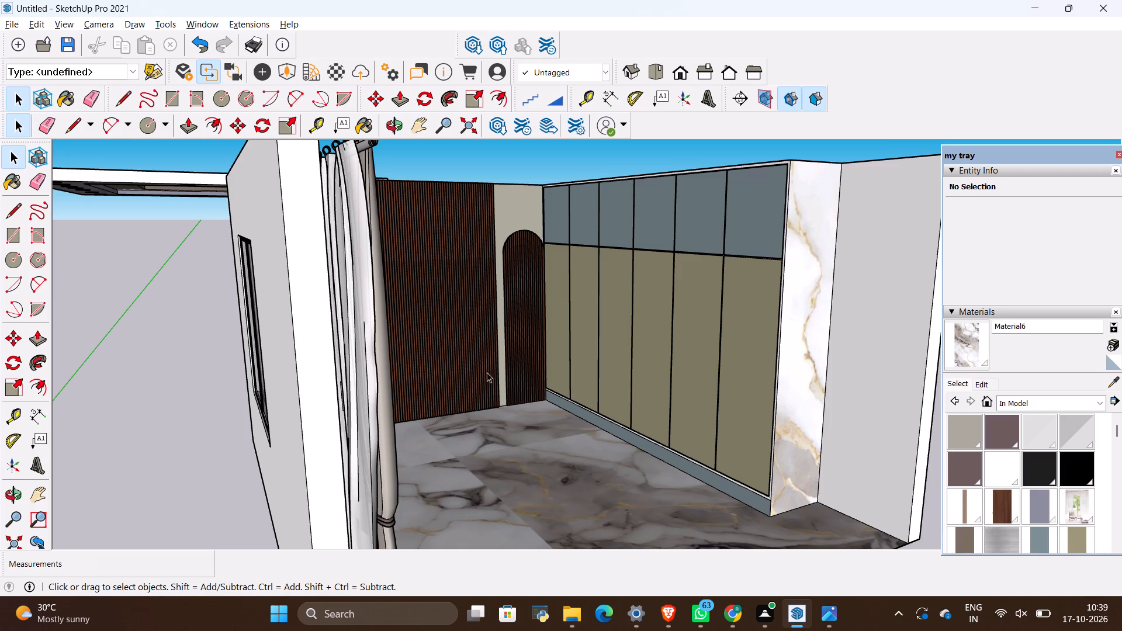
scroll(465, 343, down, 5)
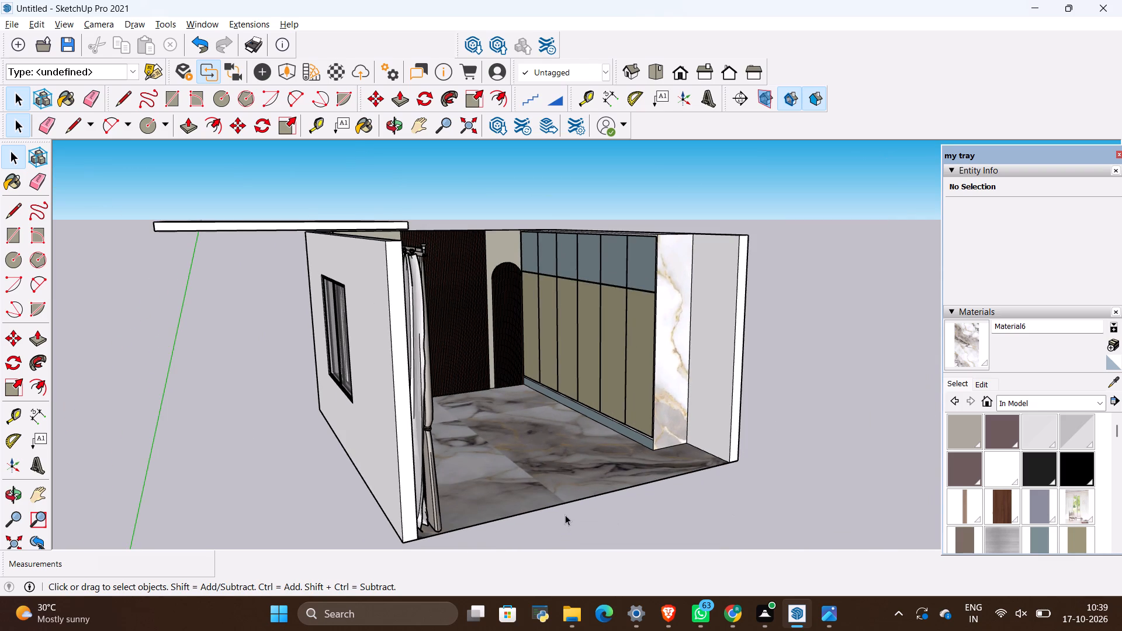
scroll(558, 474, down, 5)
middle_drag(691, 515, 601, 477)
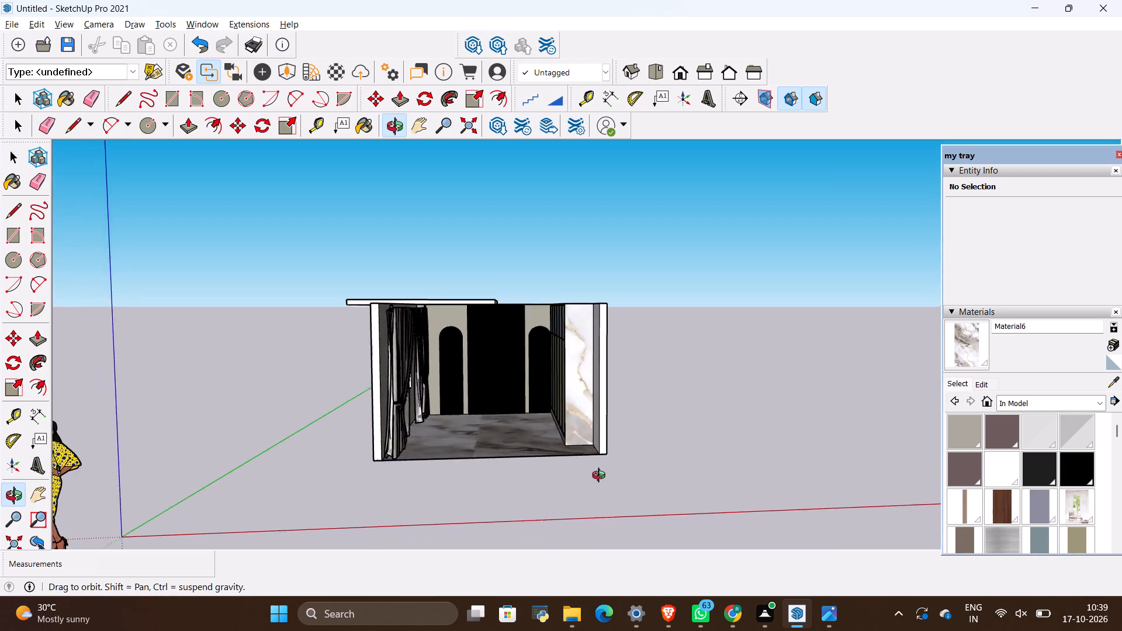
middle_drag(601, 477, 505, 490)
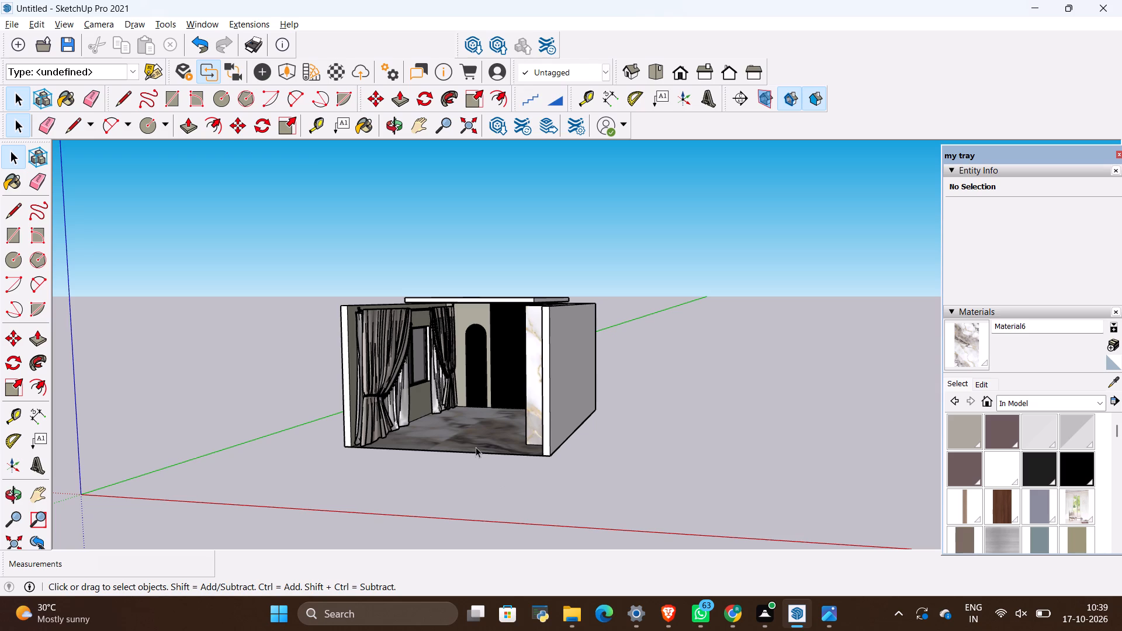
scroll(433, 466, up, 3)
scroll(414, 342, up, 8)
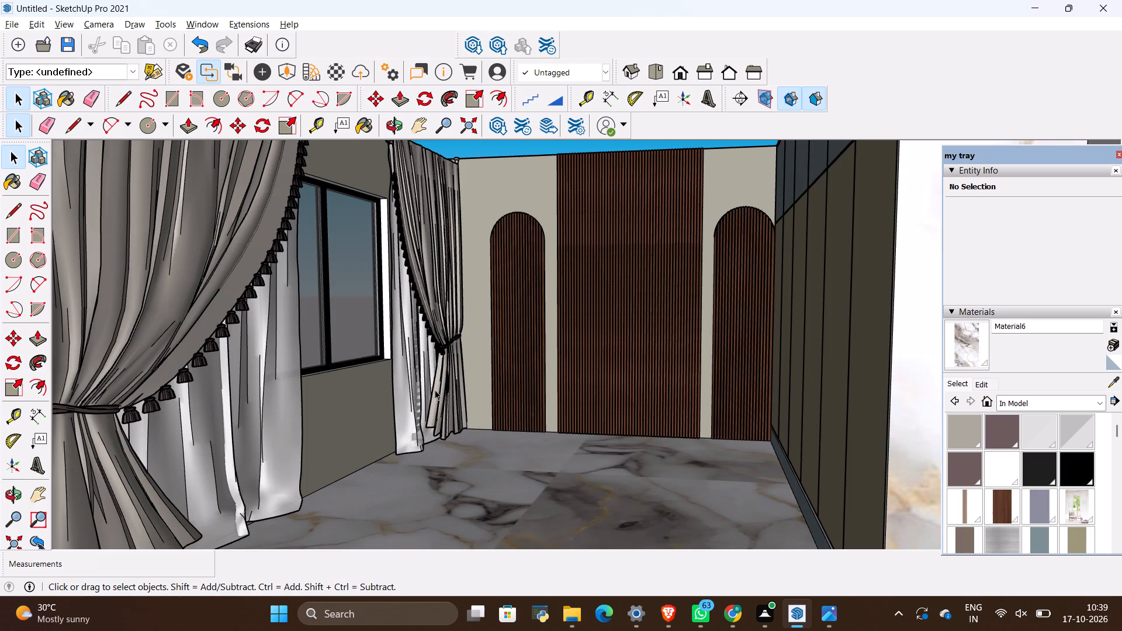
scroll(404, 429, down, 4)
middle_drag(514, 437, 440, 479)
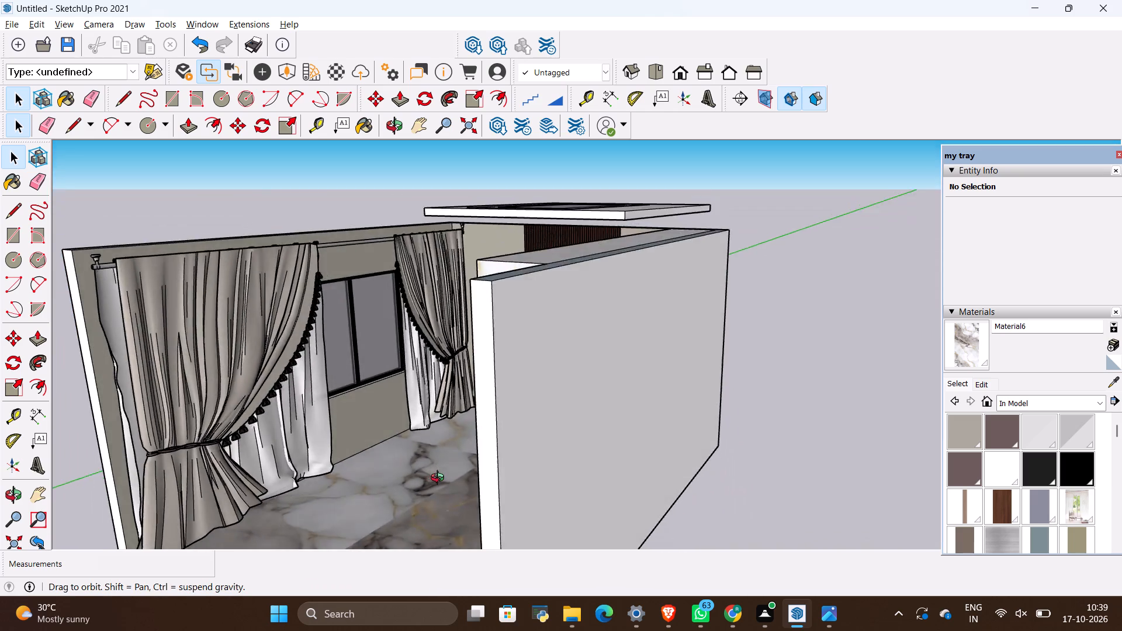
middle_drag(440, 479, 480, 405)
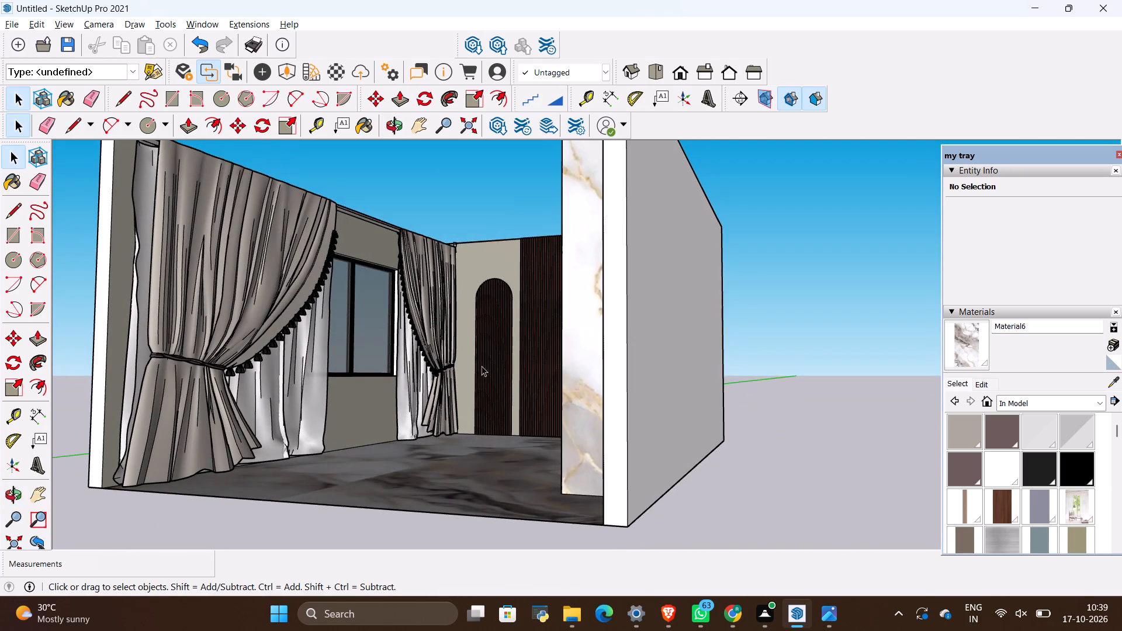
scroll(451, 285, up, 2)
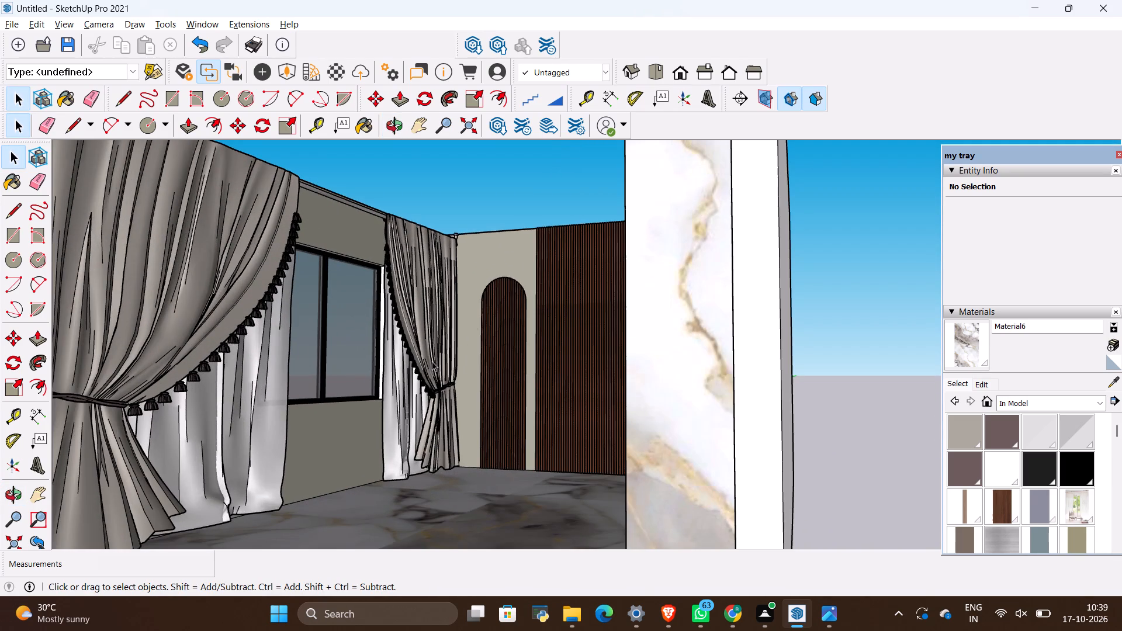
scroll(432, 362, down, 3)
scroll(466, 398, up, 4)
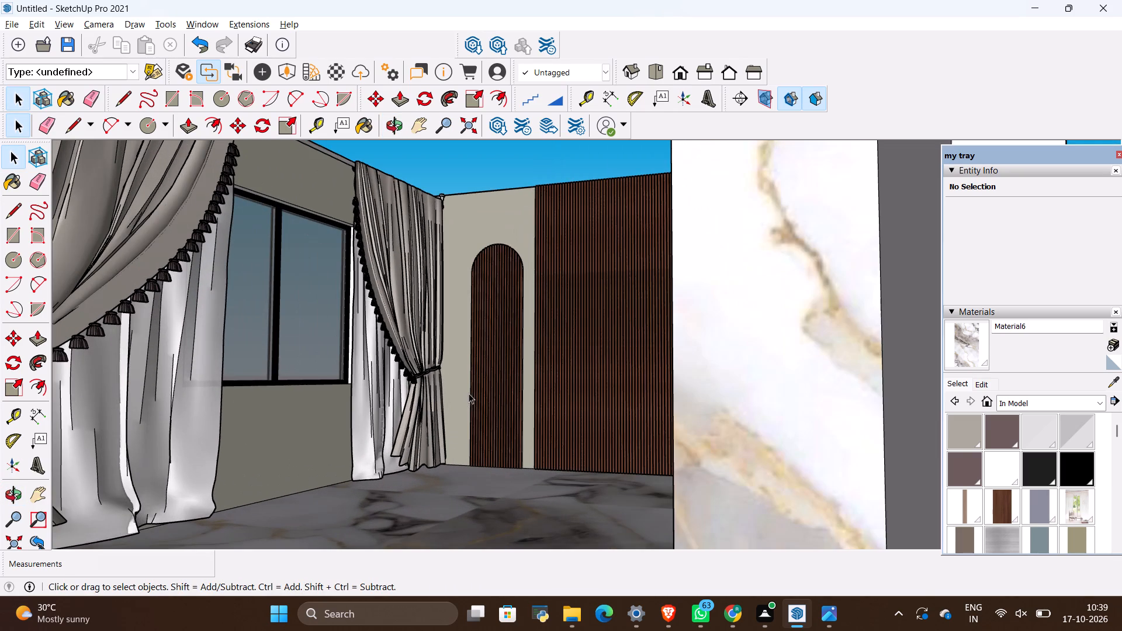
middle_drag(515, 441, 524, 457)
middle_drag(522, 358, 522, 360)
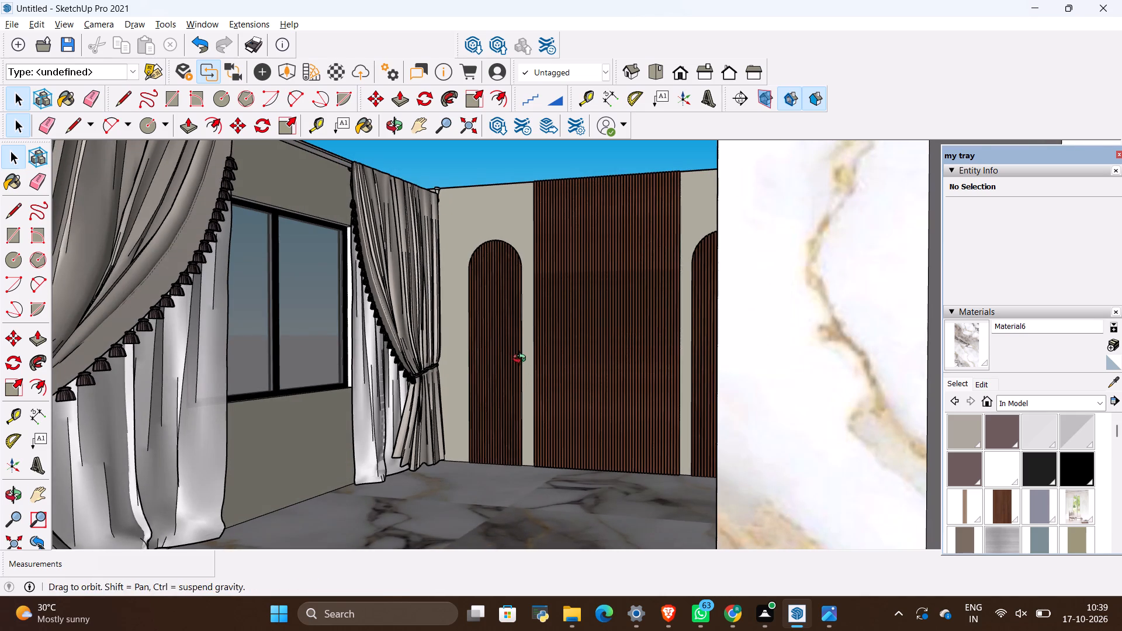
middle_drag(522, 360, 528, 400)
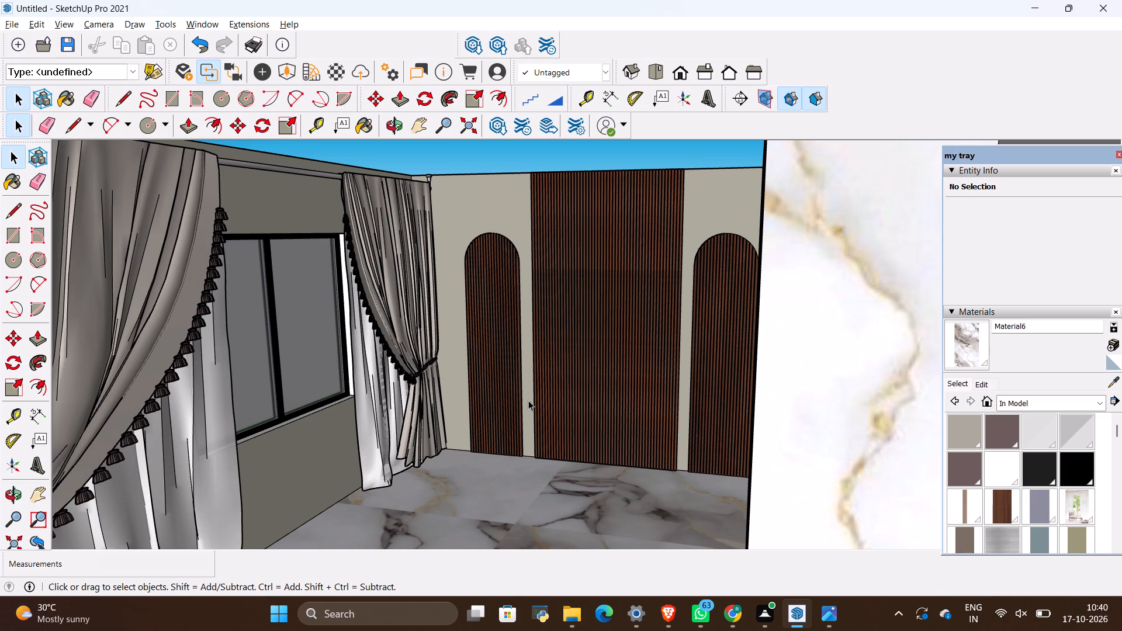
scroll(527, 327, down, 4)
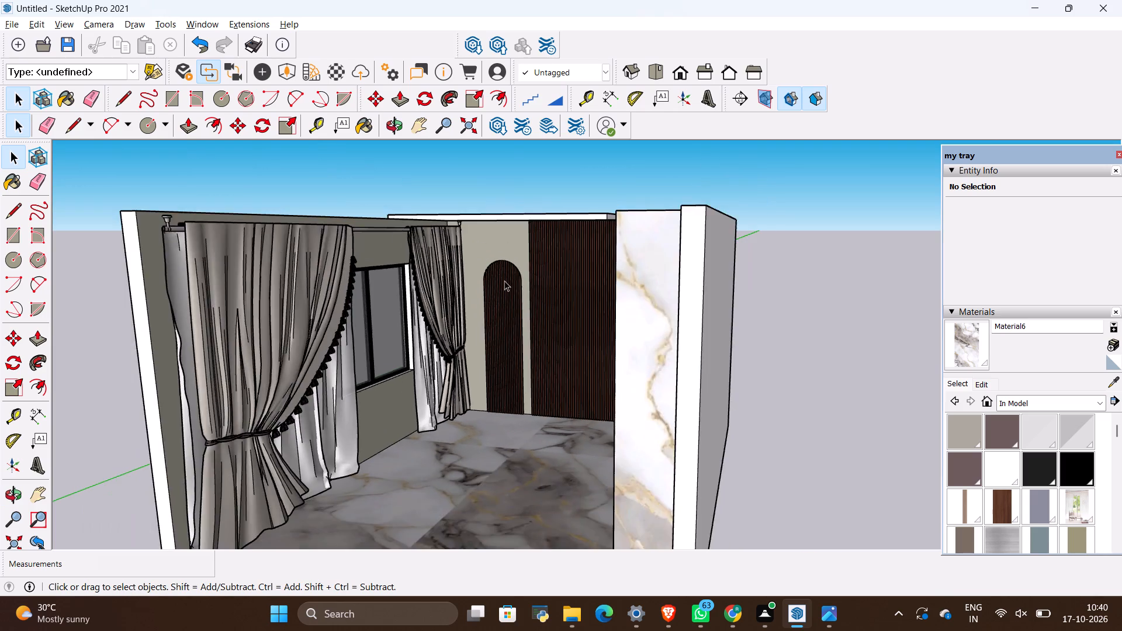
scroll(500, 283, down, 4)
middle_drag(517, 392, 501, 377)
scroll(502, 379, up, 6)
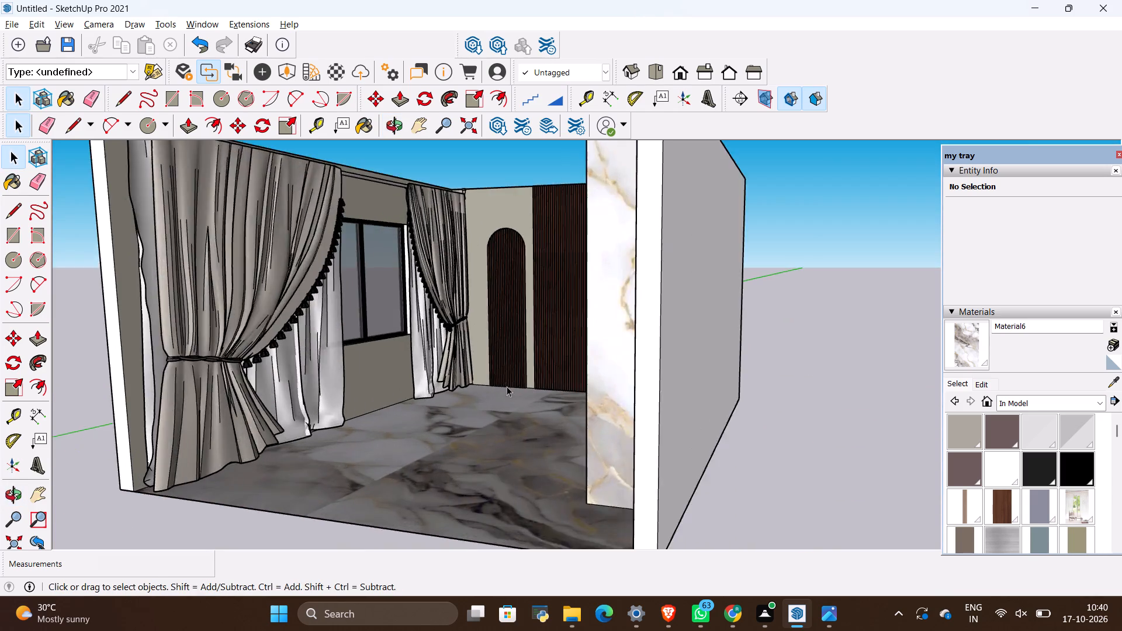
scroll(507, 386, up, 2)
middle_drag(490, 383, 600, 413)
scroll(496, 380, down, 2)
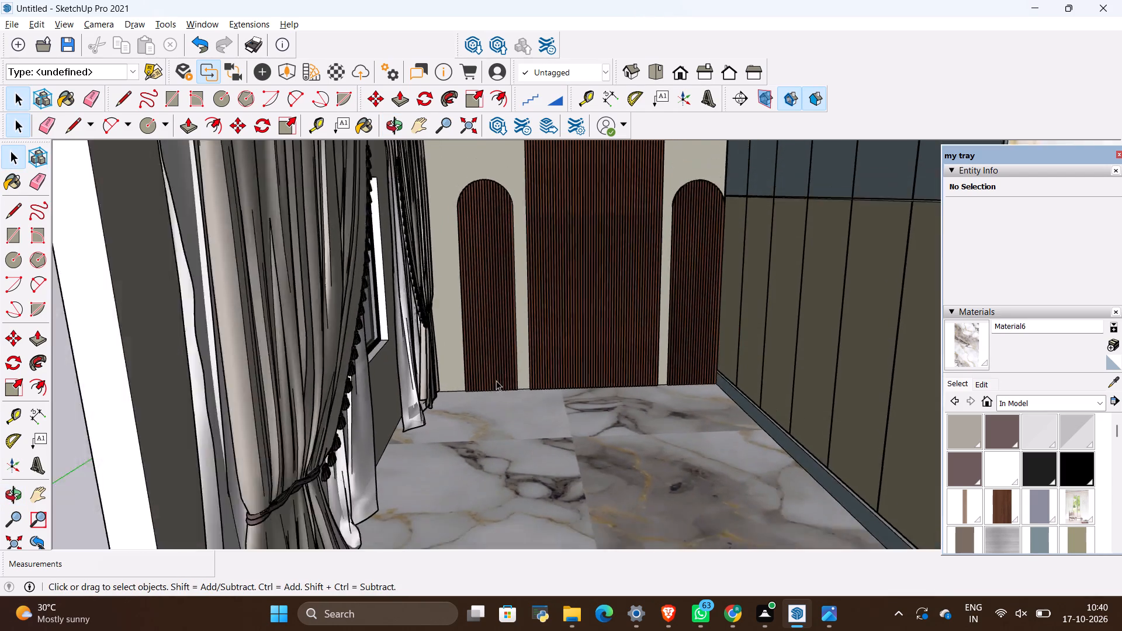
scroll(496, 380, down, 6)
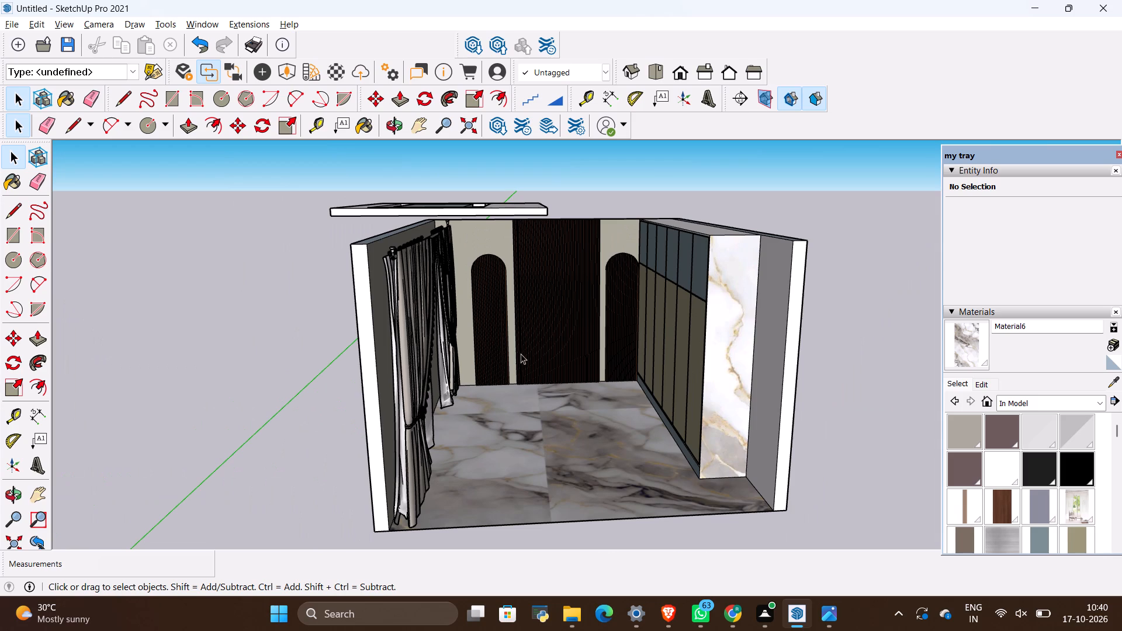
Import the Bed (1) model from the ALL 3D WAREHOUSE ITEMS folder and place it beside the curtained wall.
click(15, 25)
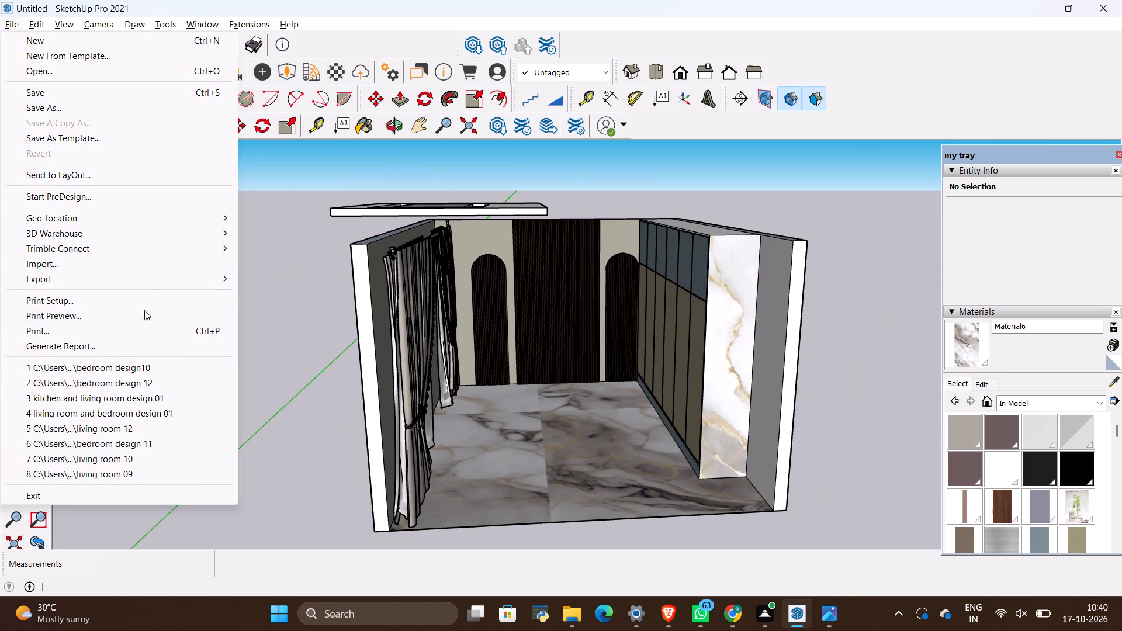
click(113, 266)
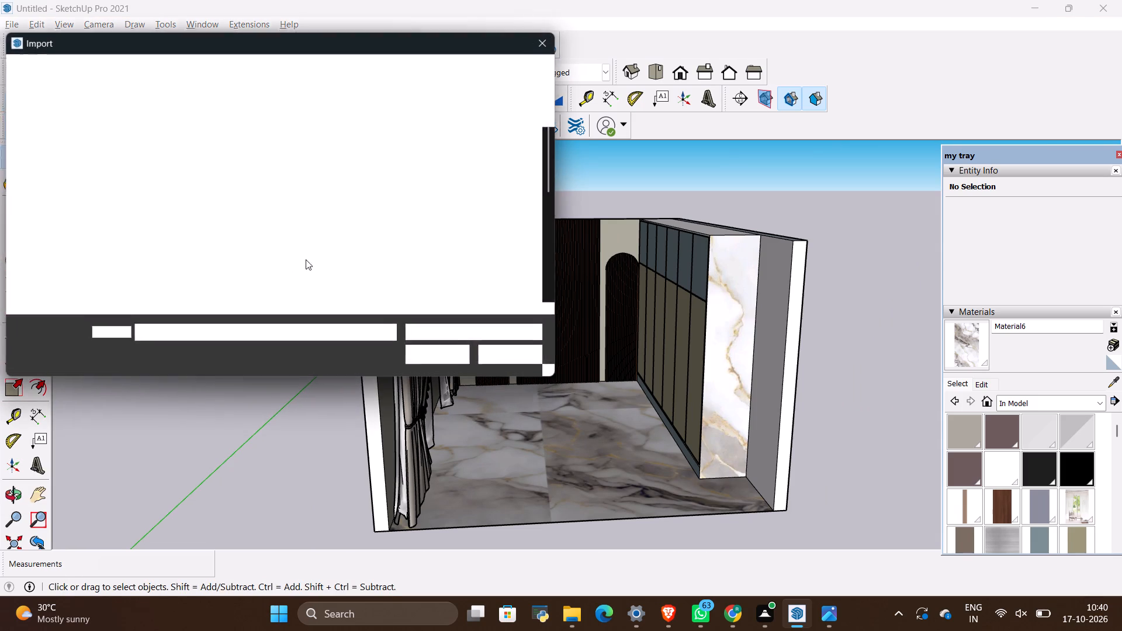
scroll(303, 259, down, 2)
scroll(341, 259, up, 1)
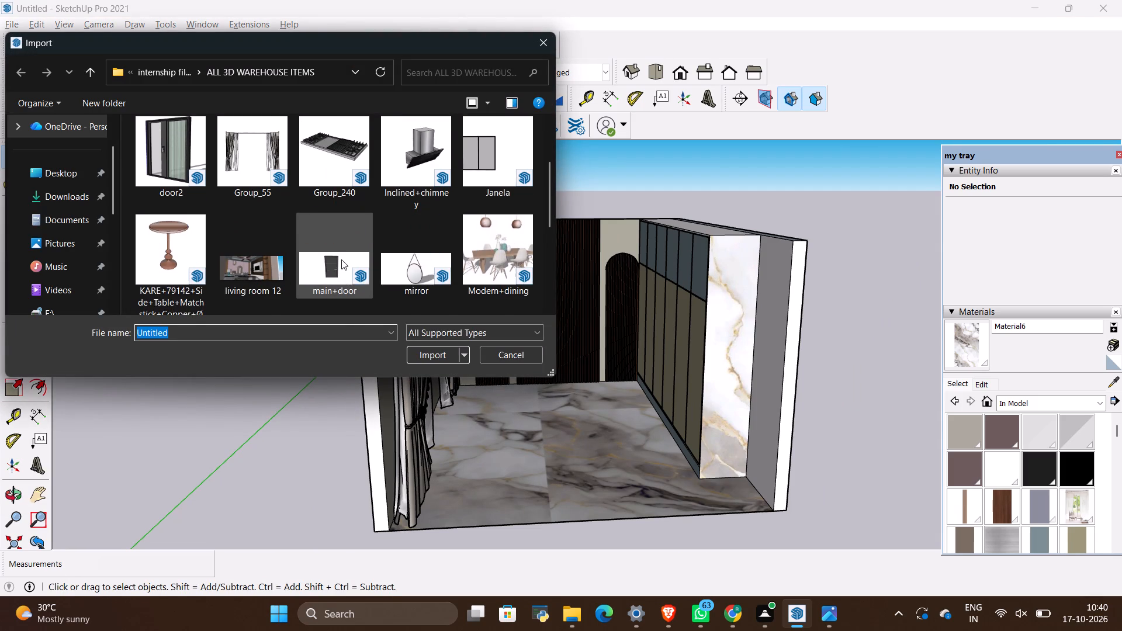
scroll(341, 259, up, 2)
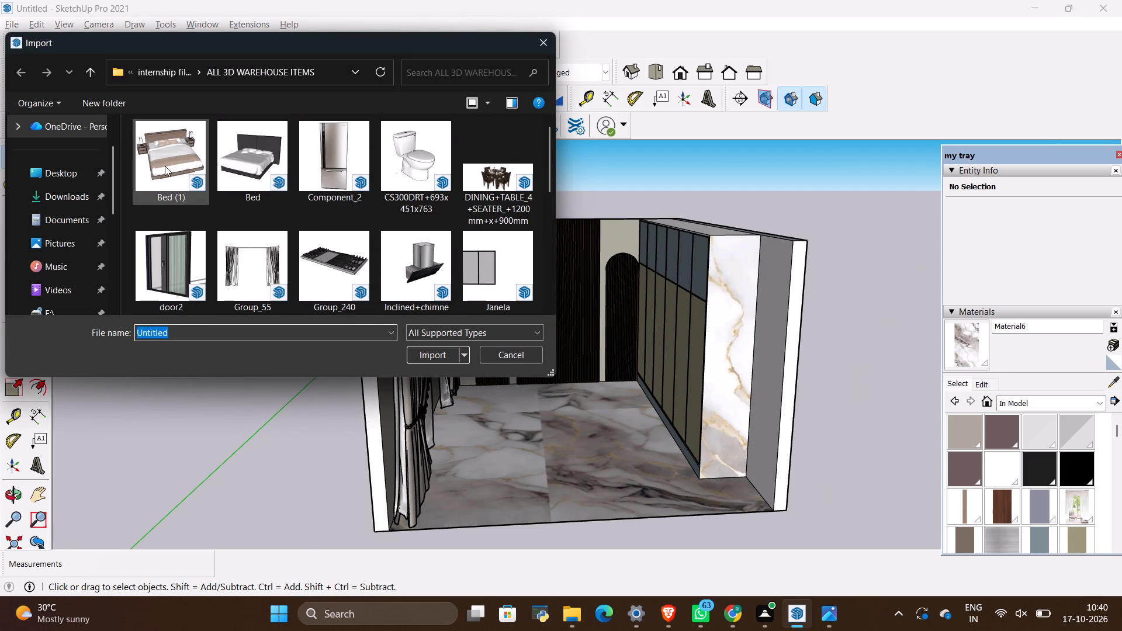
scroll(165, 166, up, 2)
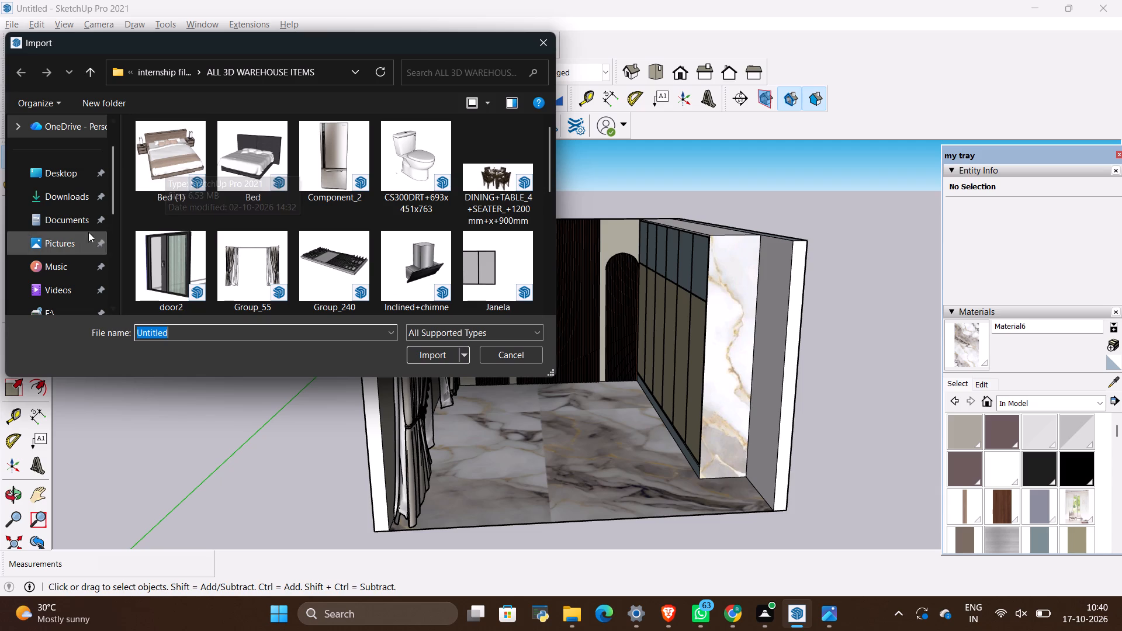
click(154, 175)
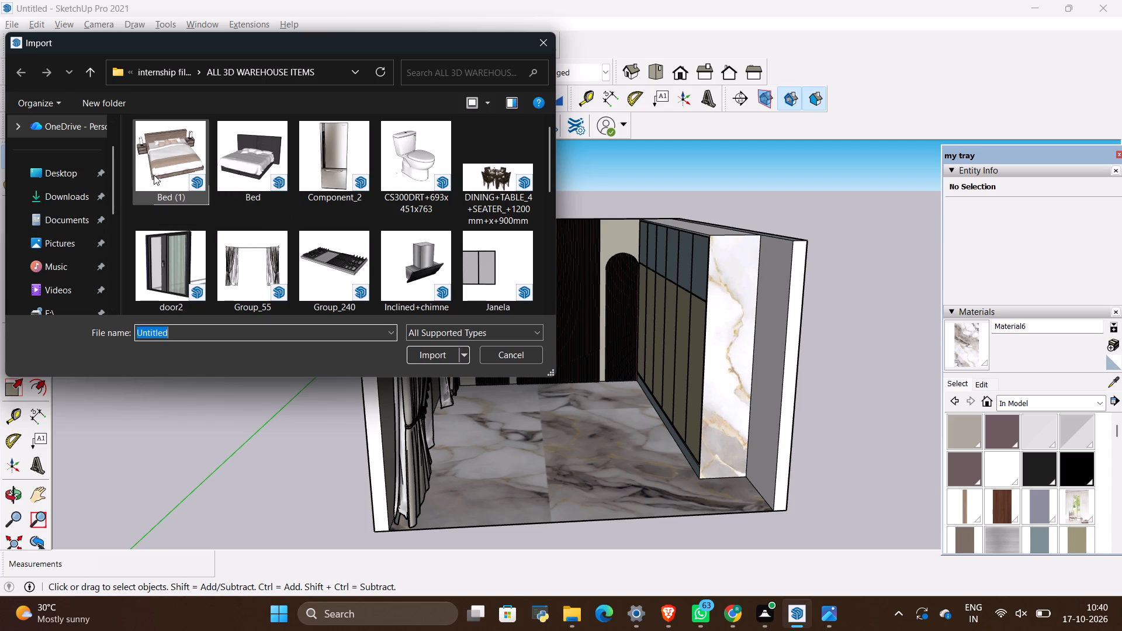
click(439, 349)
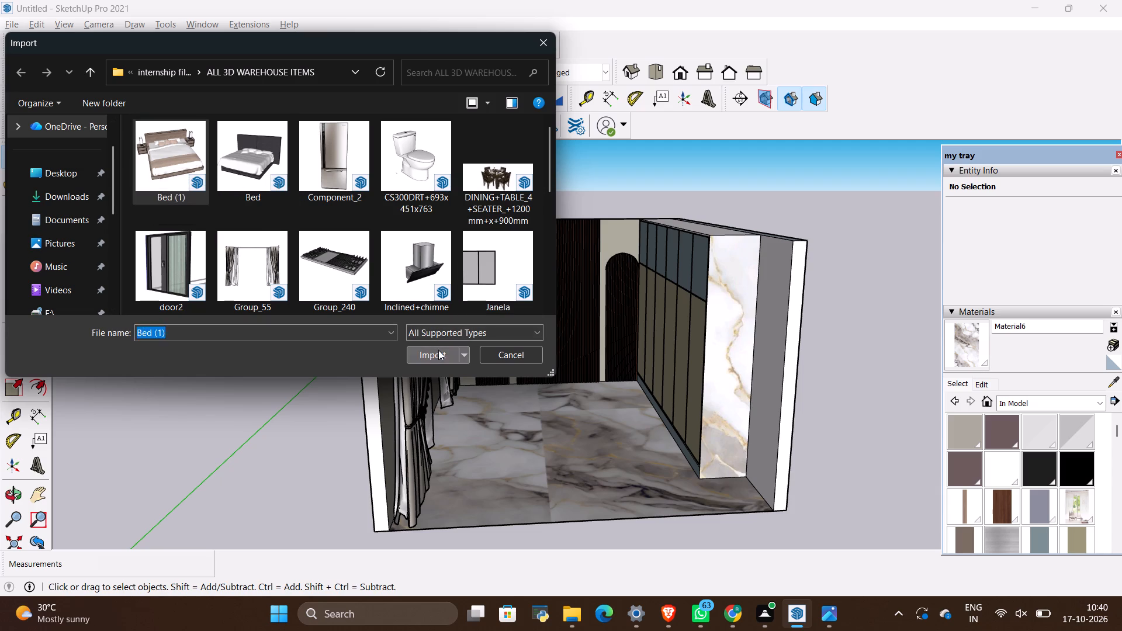
scroll(180, 382, down, 1)
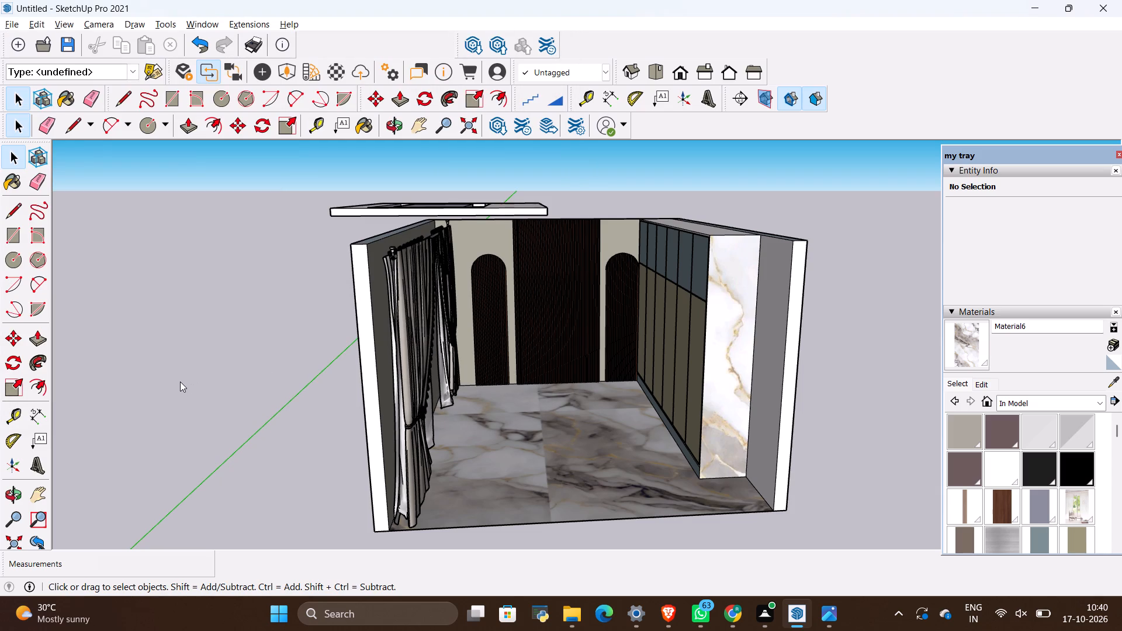
scroll(180, 382, down, 6)
click(294, 449)
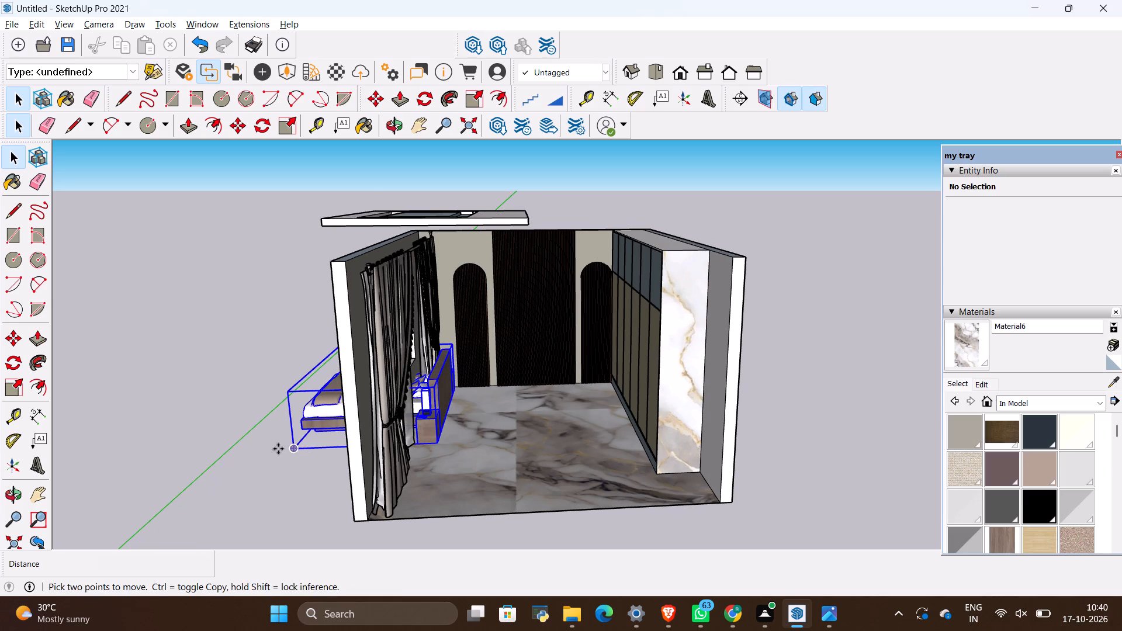
Move the bed about 9' 6" from the curtained wall onto the marble floor inside the room.
key(m)
key(m)
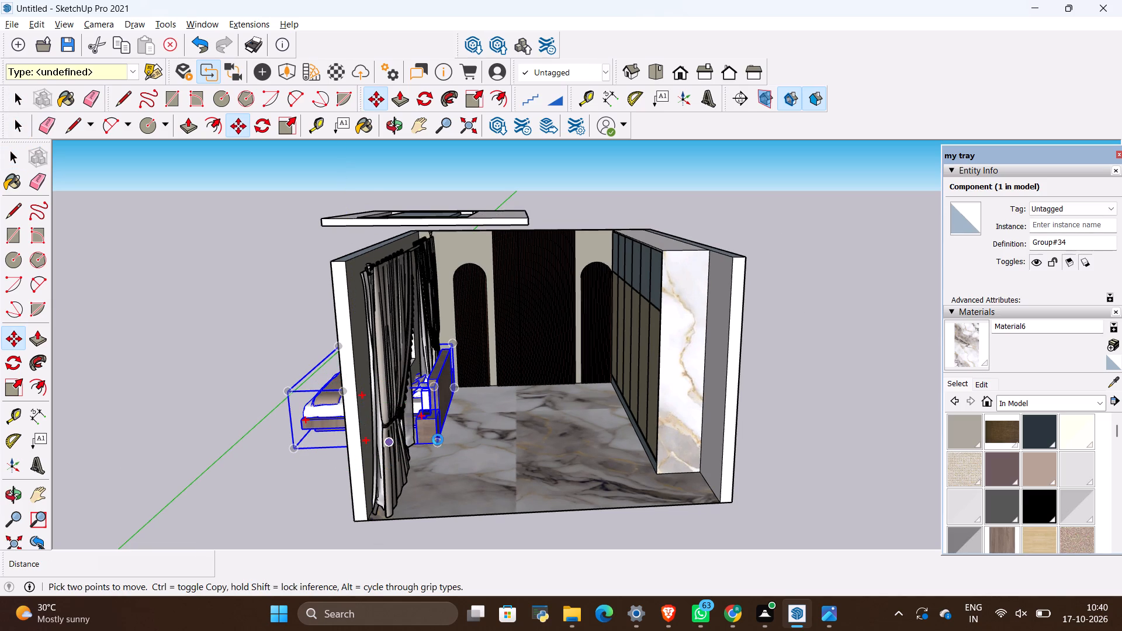
click(442, 445)
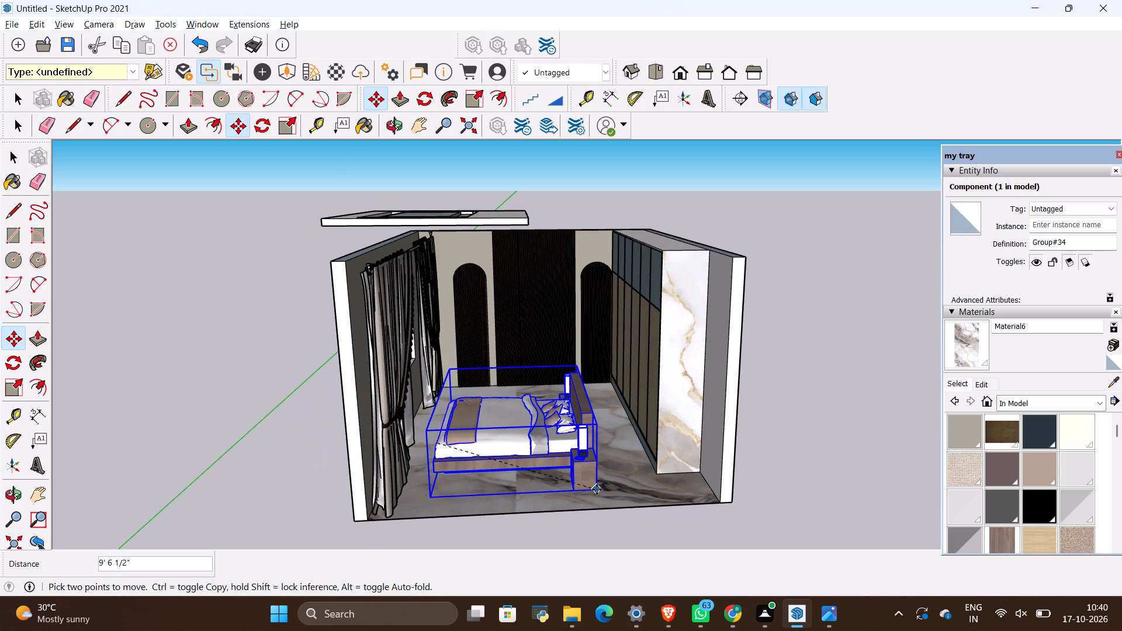
click(592, 481)
scroll(583, 241, down, 10)
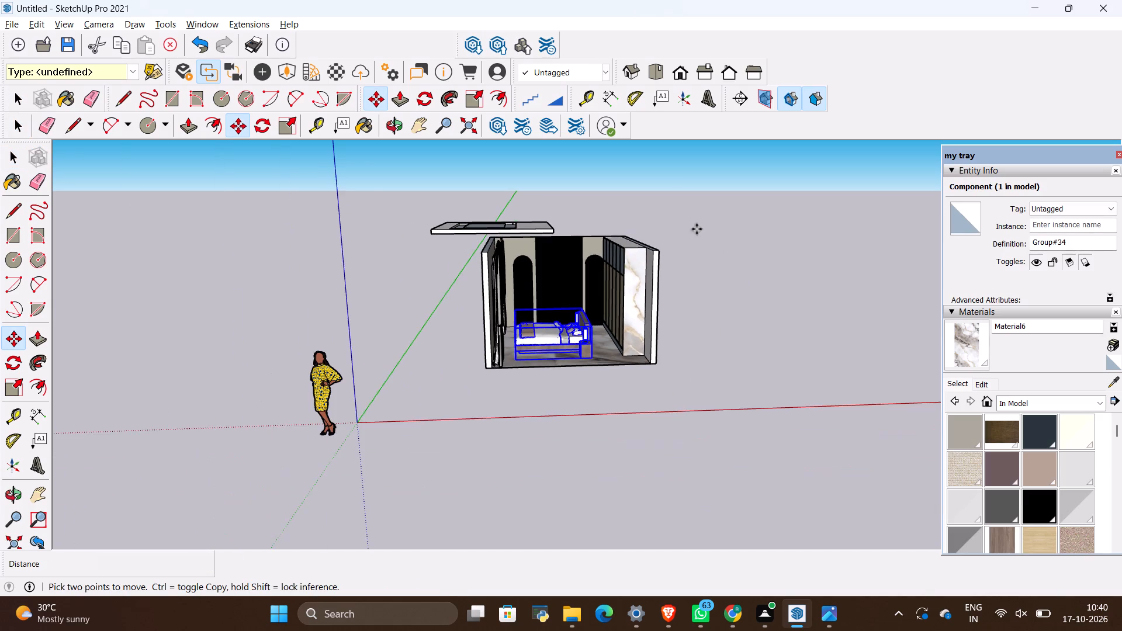
middle_drag(698, 238, 697, 346)
scroll(608, 422, up, 8)
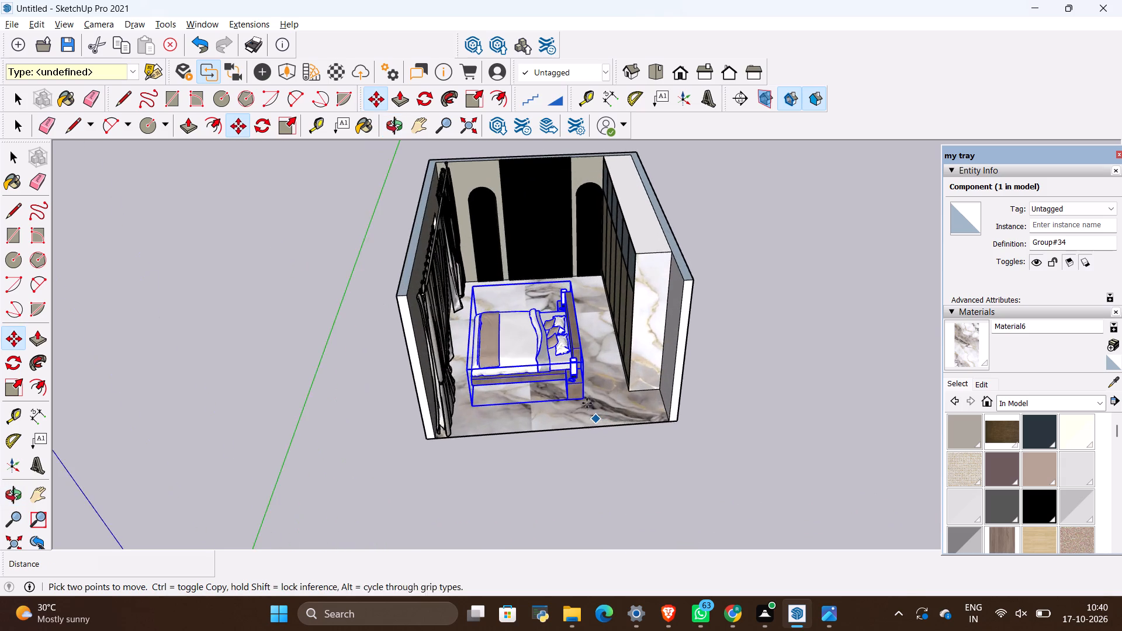
Rotate the bed horizontally about a point on the floor so its headboard faces the fluted back wall.
scroll(587, 403, up, 1)
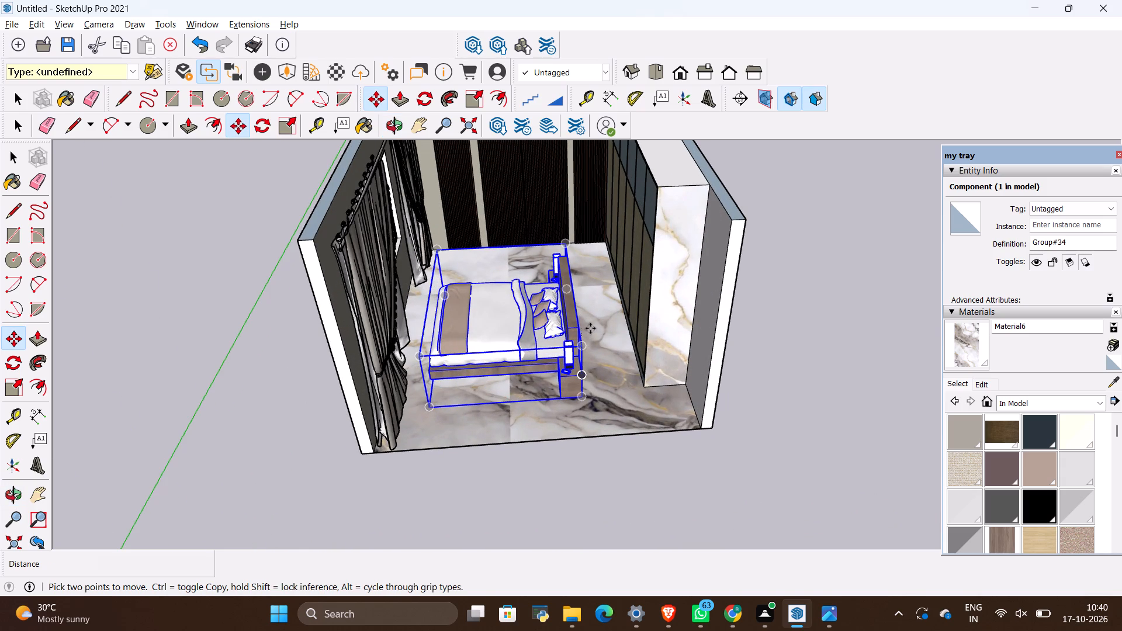
click(415, 92)
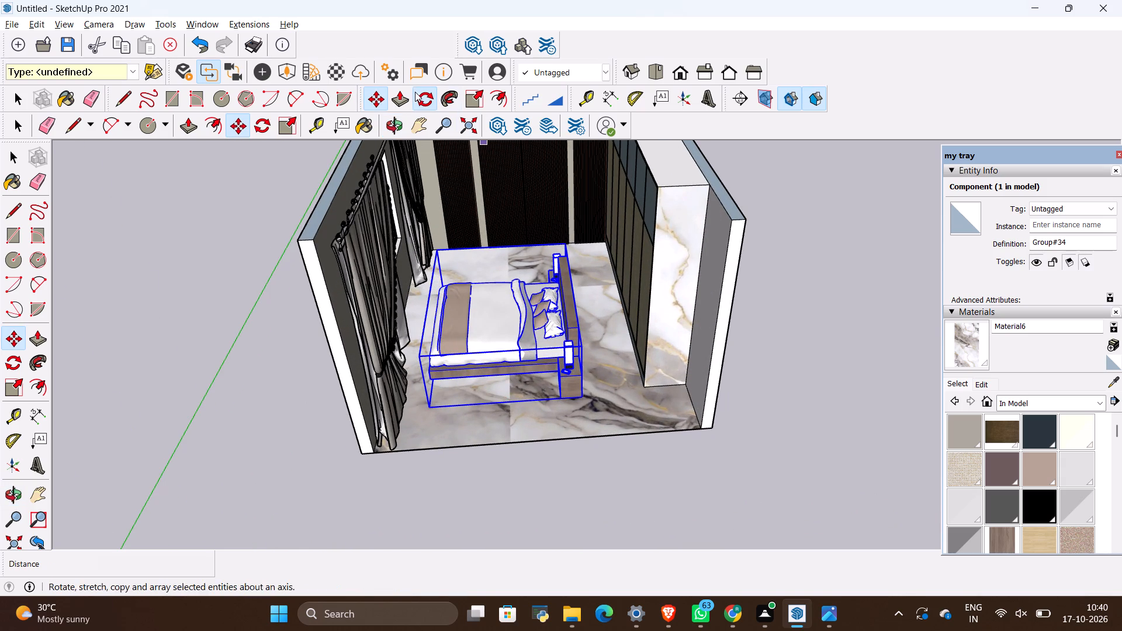
click(430, 433)
click(546, 424)
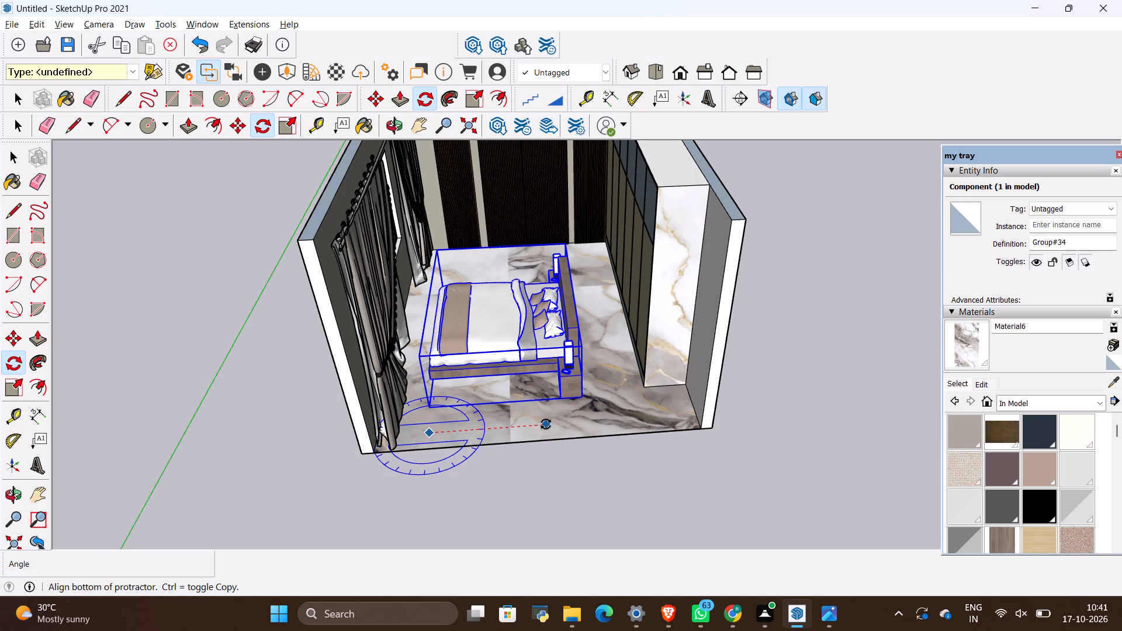
click(437, 359)
key(space)
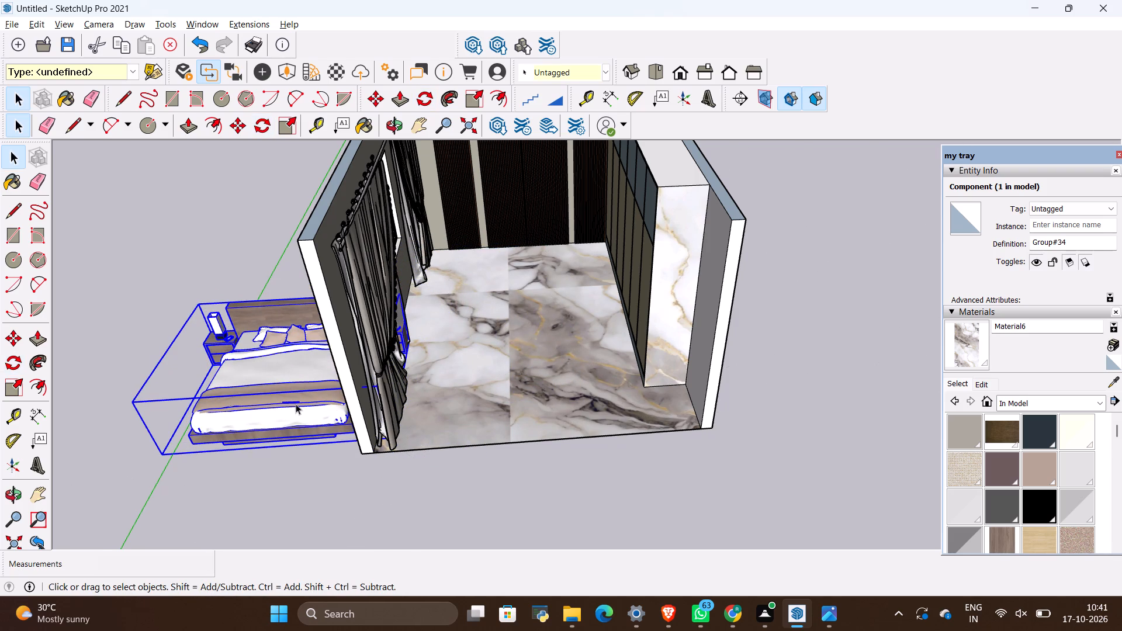
Move the rotated bed about 12' 1" back into the room, between the curtains and the wardrobe.
click(286, 405)
key(m)
click(335, 438)
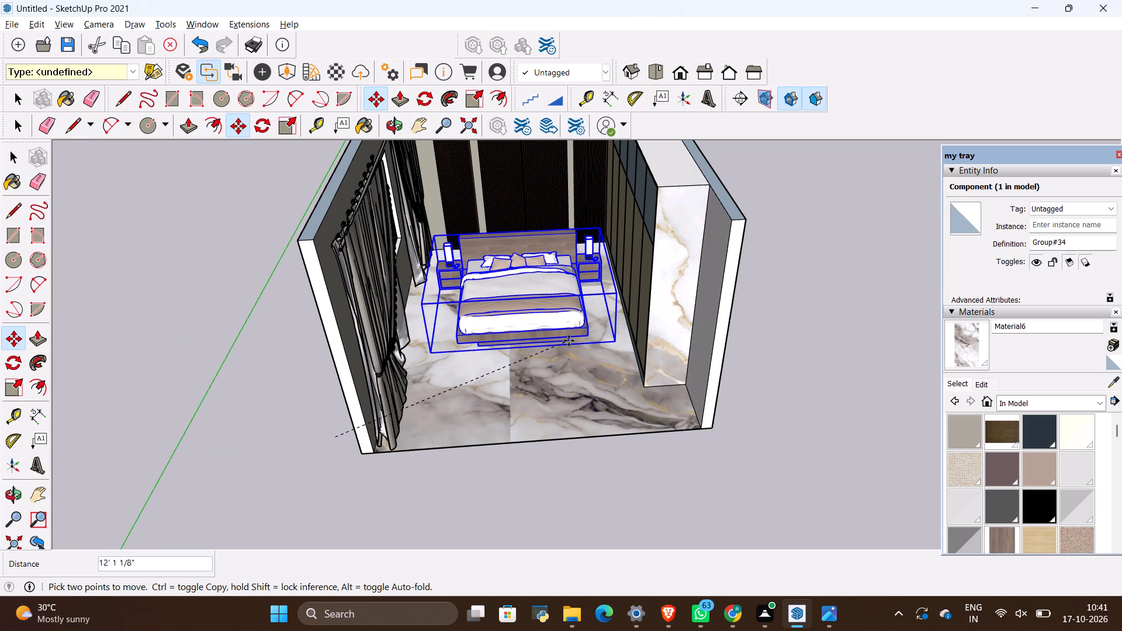
click(569, 340)
key(space)
click(754, 386)
scroll(611, 276, up, 3)
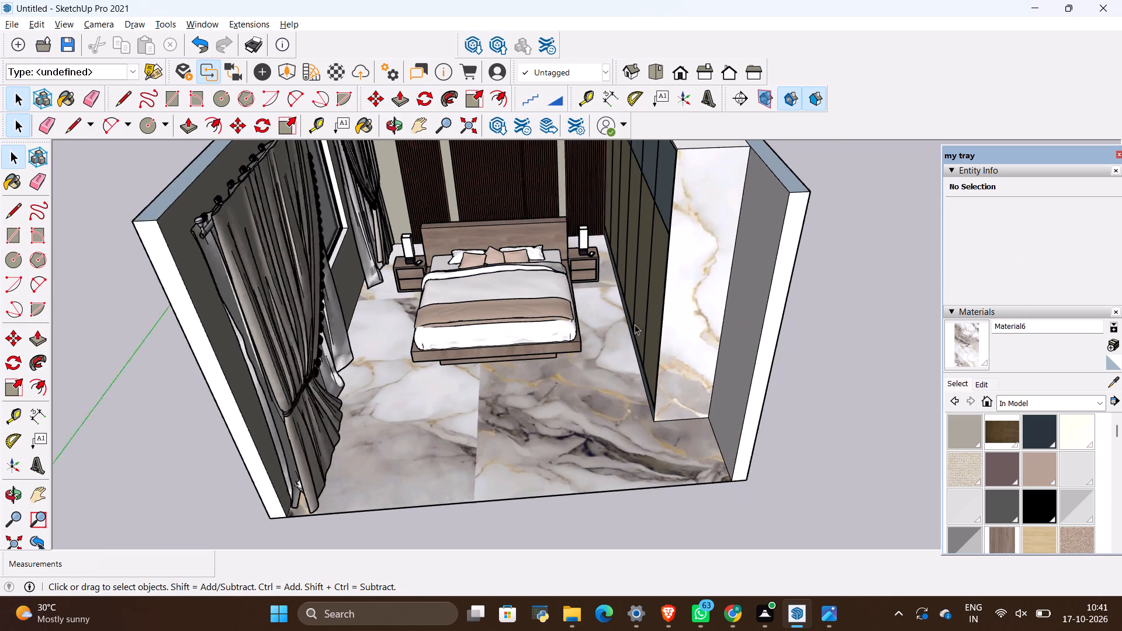
scroll(666, 492, down, 11)
Scale the bed up uniformly by a factor of about 1.11.
click(577, 376)
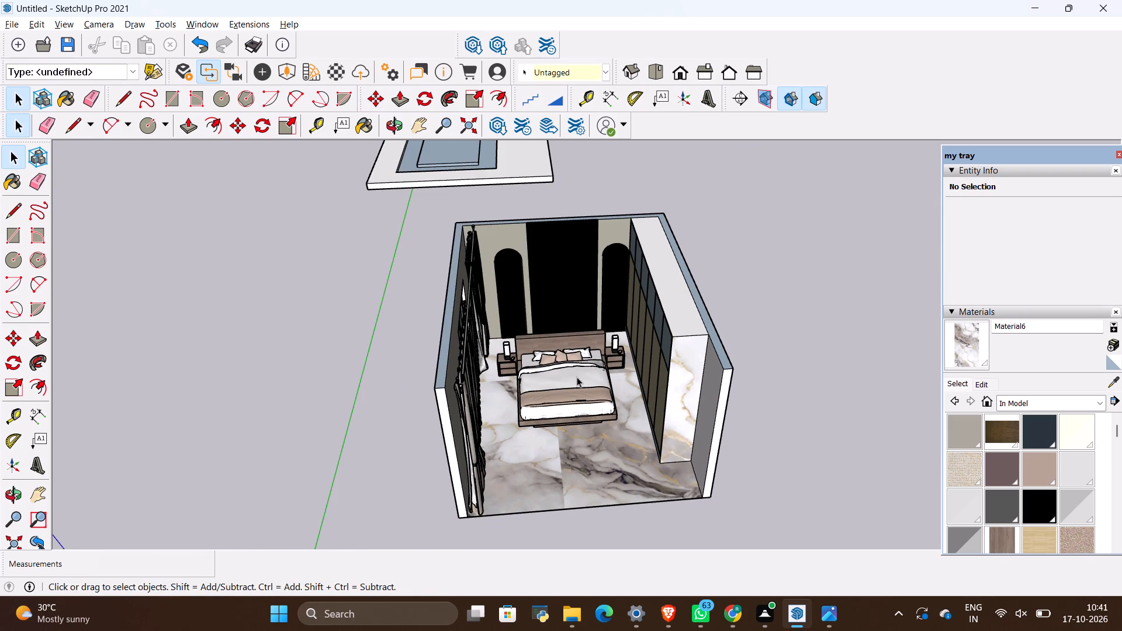
key(s)
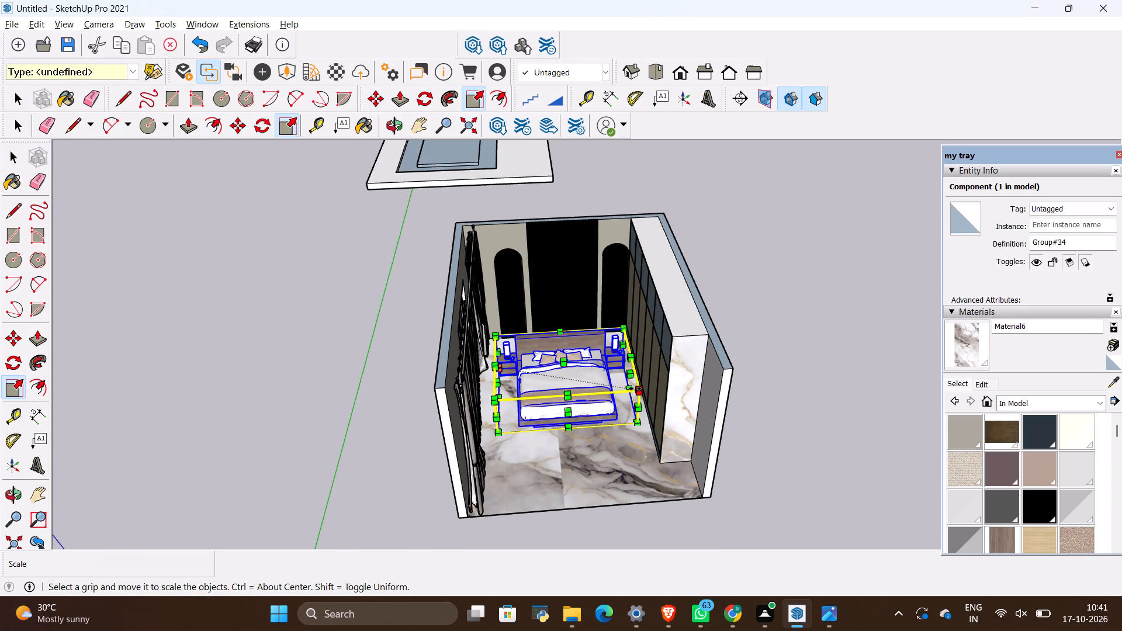
click(635, 389)
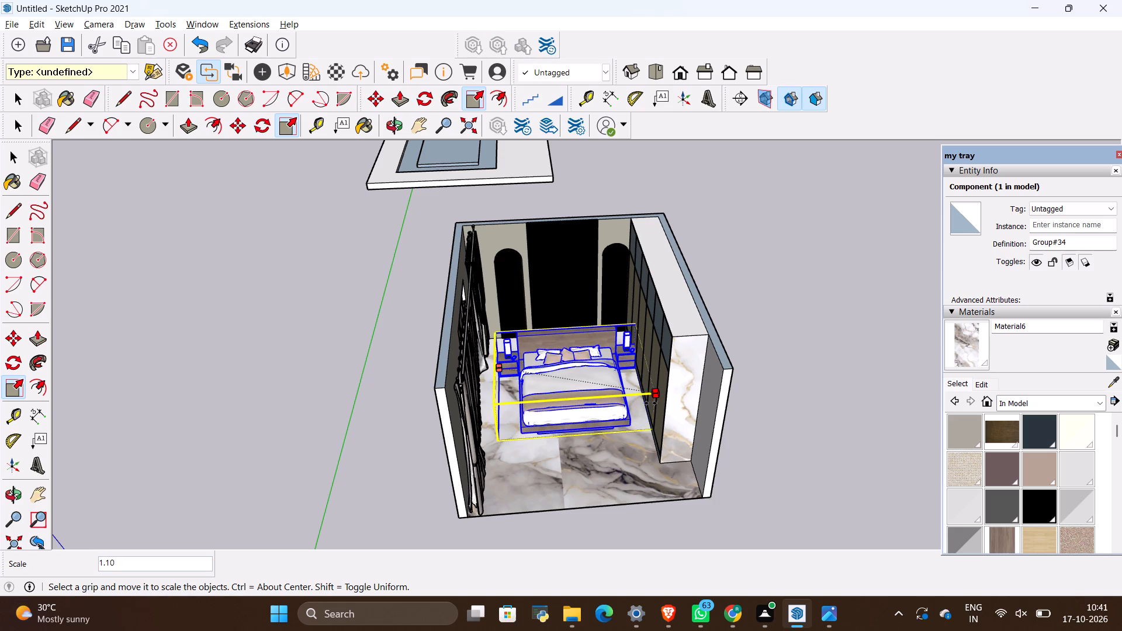
scroll(650, 411, up, 6)
click(657, 408)
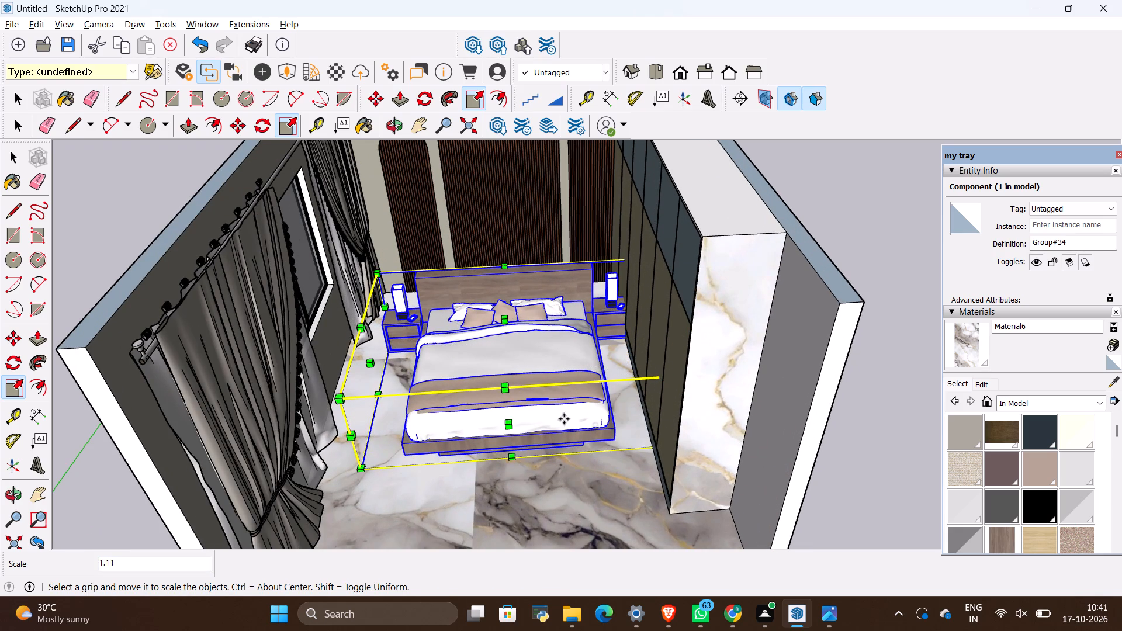
Move the enlarged bed about 1' 7" away from the wardrobe towards the curtained wall.
key(m)
click(617, 441)
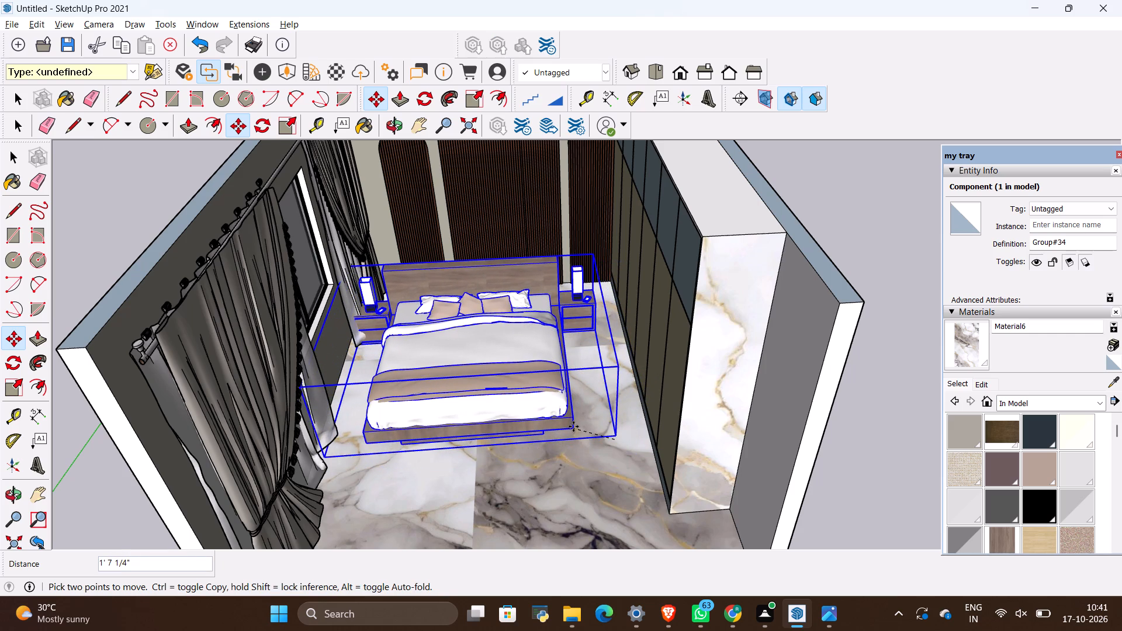
click(573, 427)
scroll(594, 249, up, 2)
scroll(640, 365, down, 5)
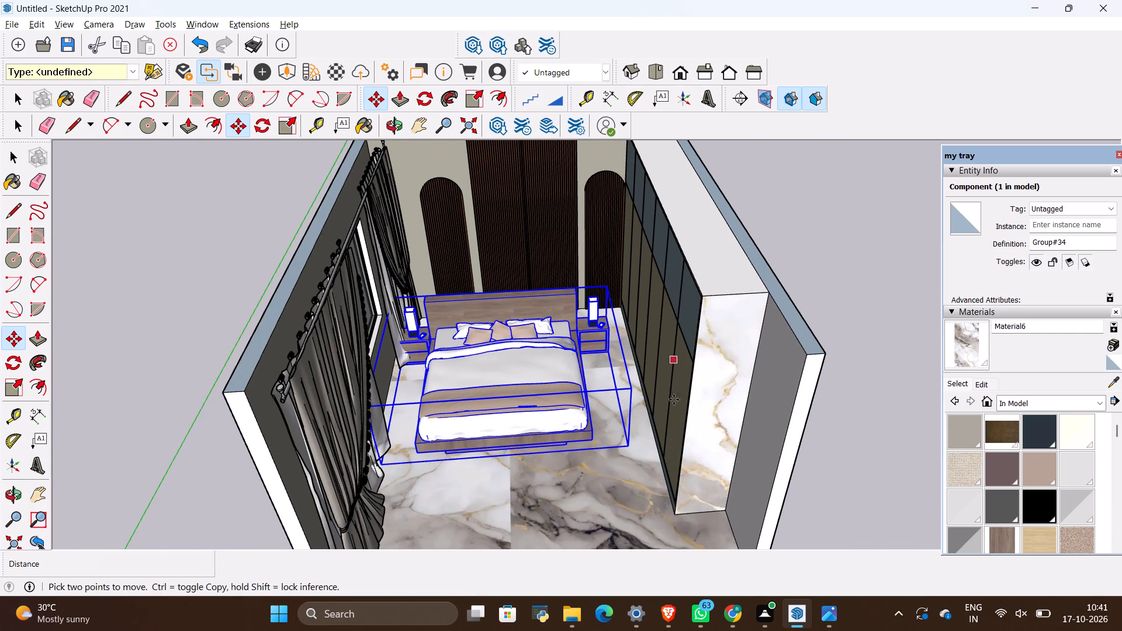
scroll(688, 397, down, 5)
key(space)
click(767, 281)
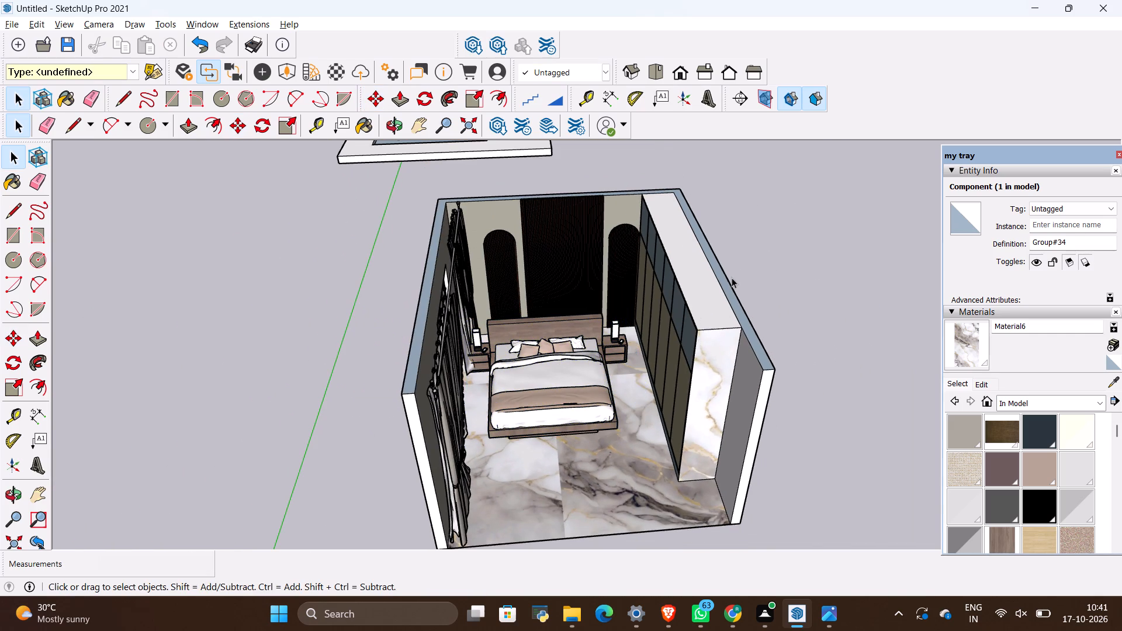
Scale the bed up uniformly again by a factor of about 1.10 to widen it towards the wardrobe.
middle_drag(607, 423, 605, 436)
scroll(604, 432, down, 4)
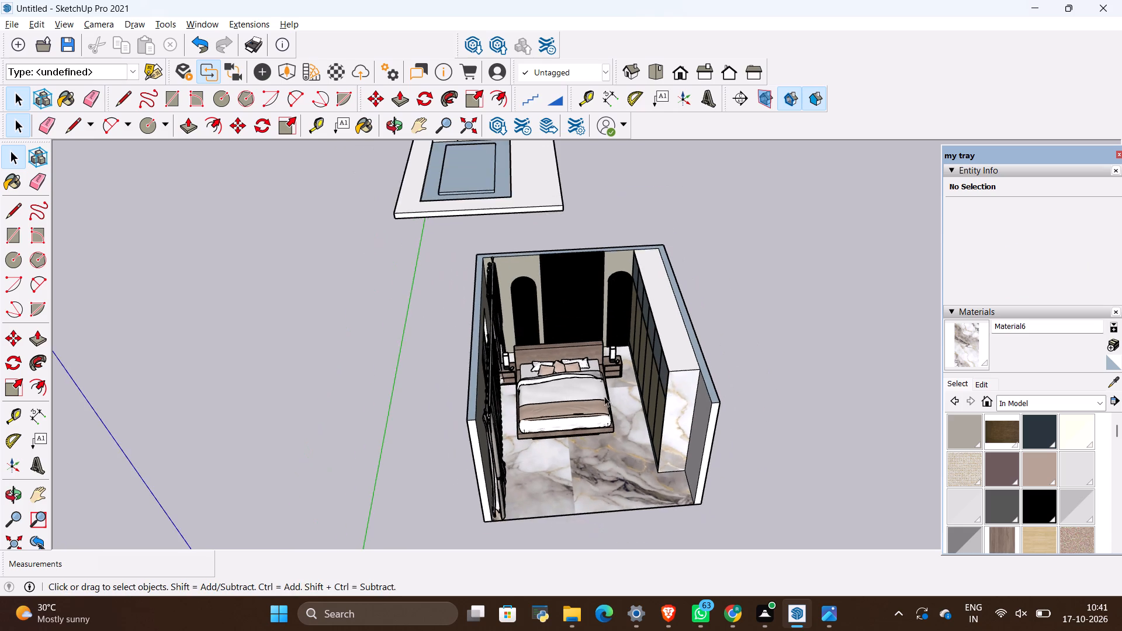
middle_drag(604, 353, 603, 367)
middle_drag(602, 384, 588, 332)
click(572, 410)
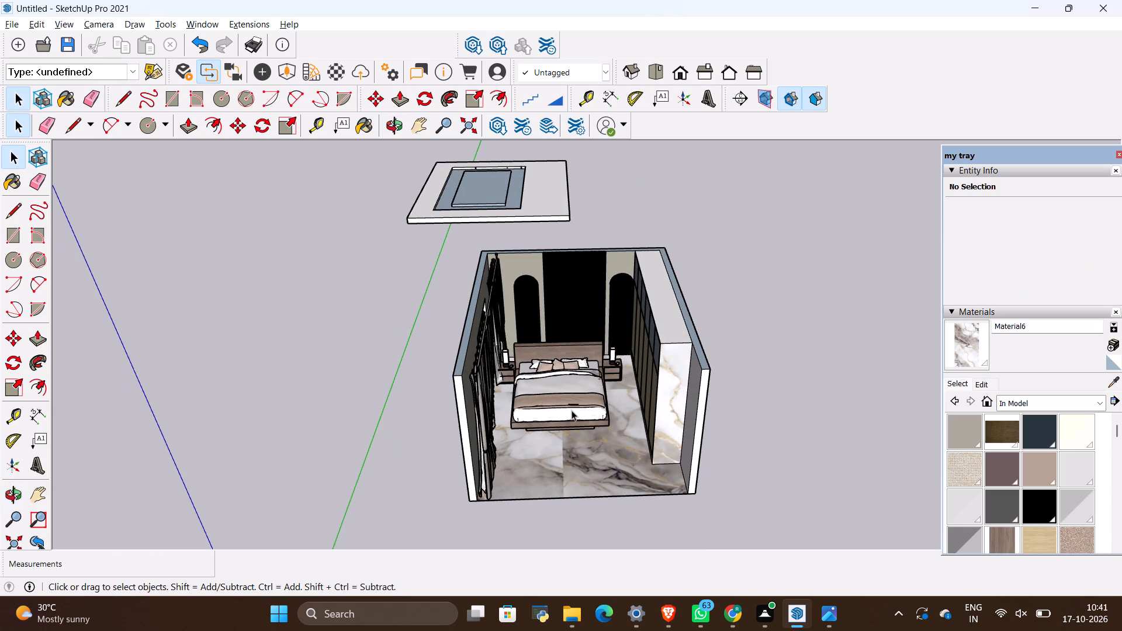
scroll(572, 400, up, 4)
key(s)
click(655, 389)
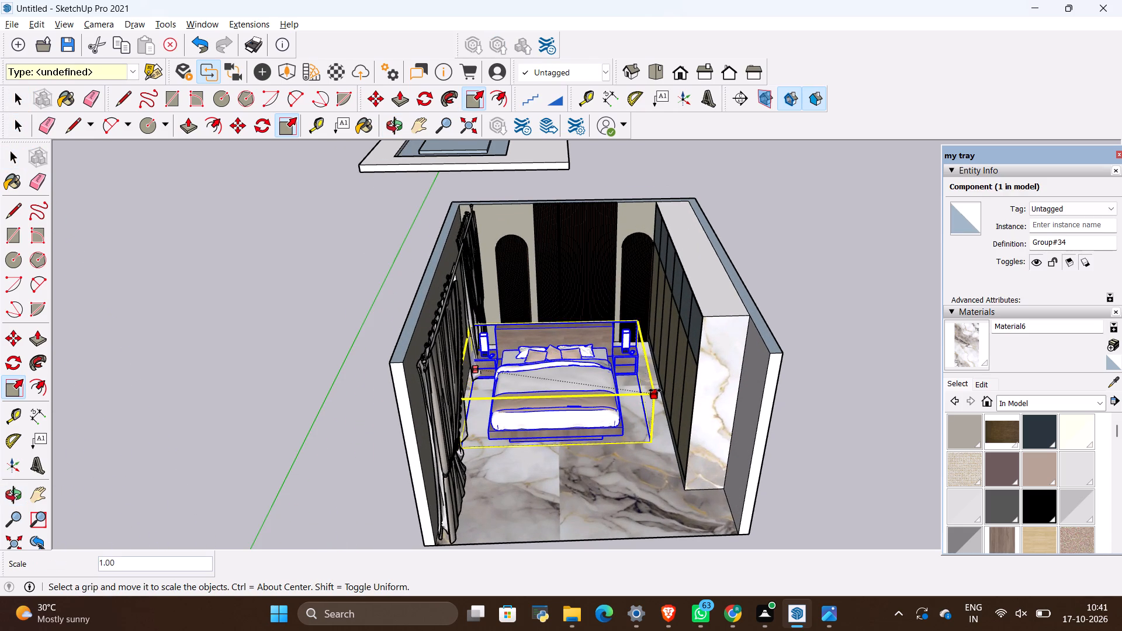
click(676, 394)
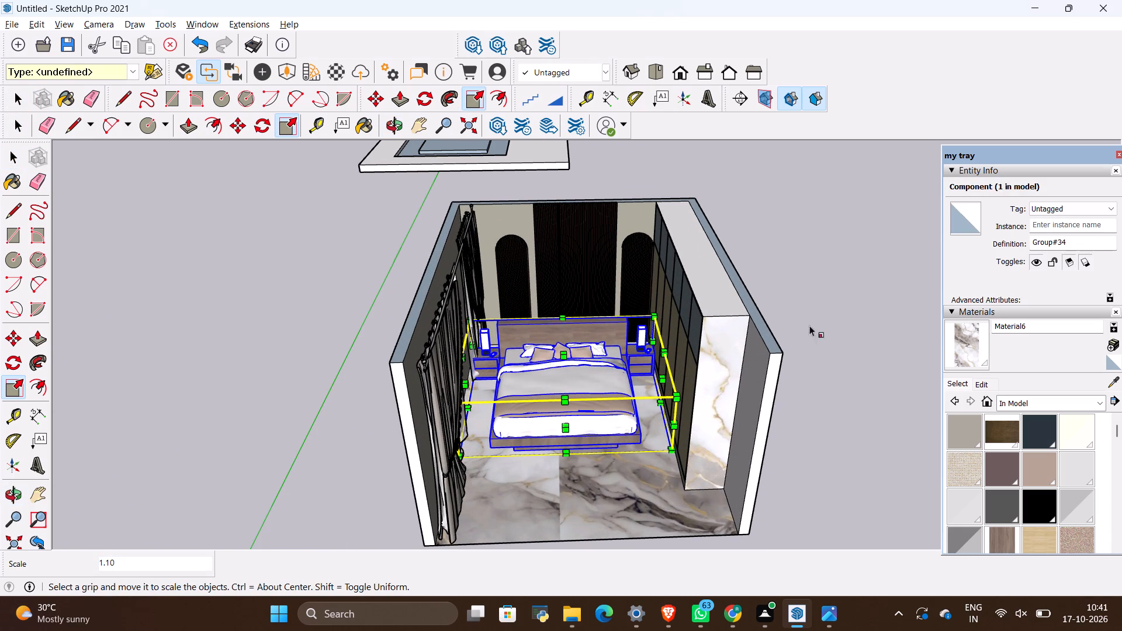
key(space)
click(817, 318)
Examine the bed's size and position relative to the back wall, curtains and wardrobe from several angles.
scroll(615, 350, down, 4)
scroll(612, 386, up, 12)
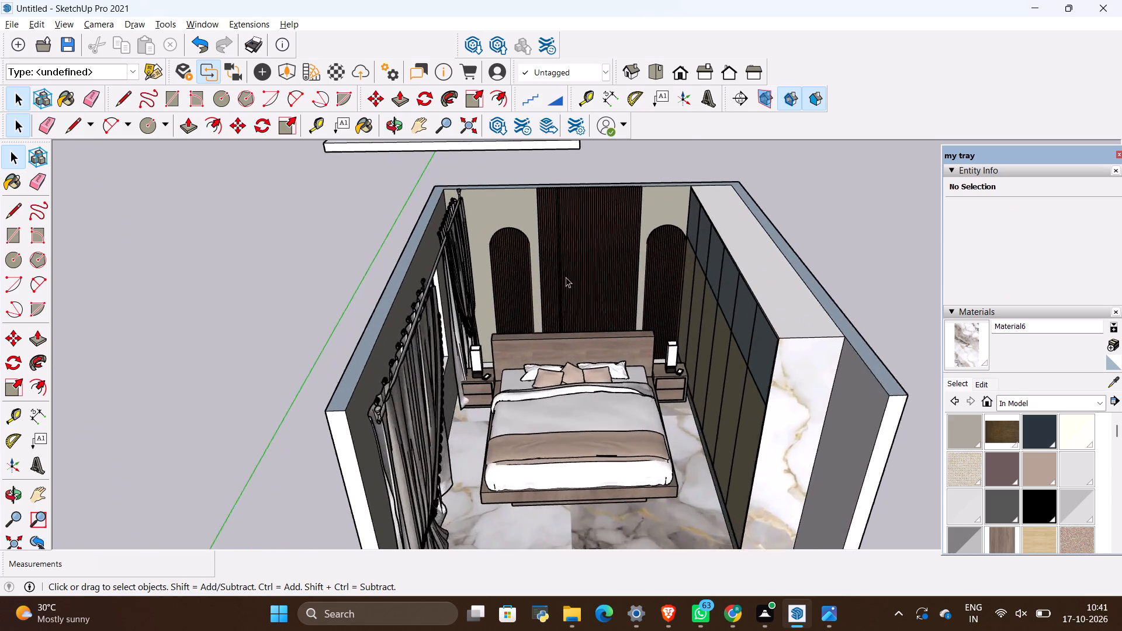
scroll(568, 411, down, 10)
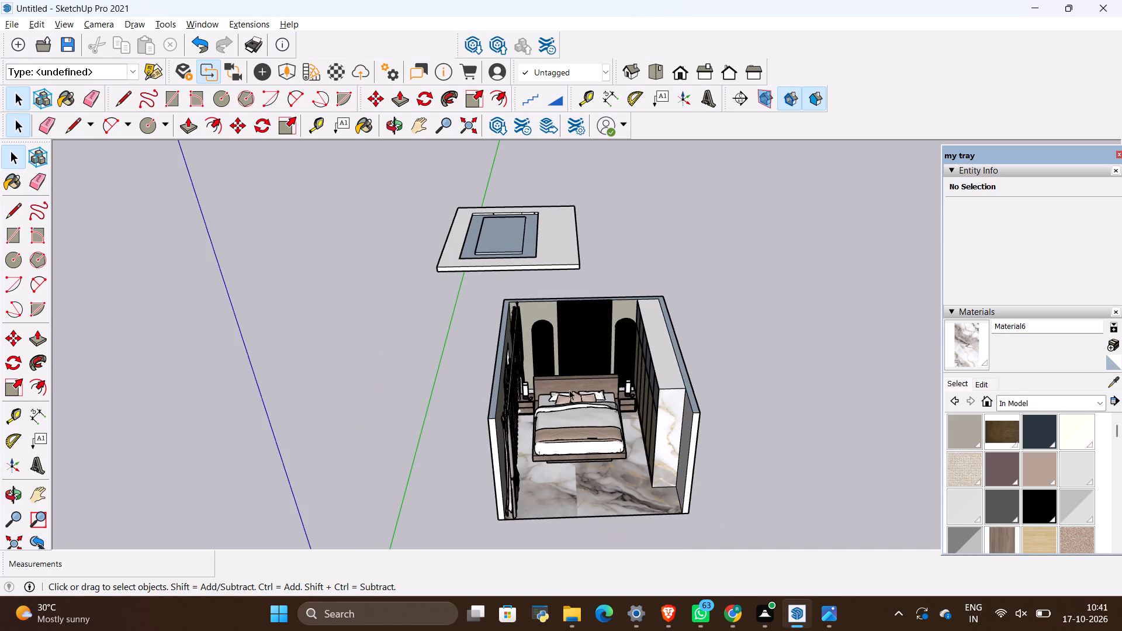
scroll(547, 448, down, 4)
middle_drag(543, 509, 573, 403)
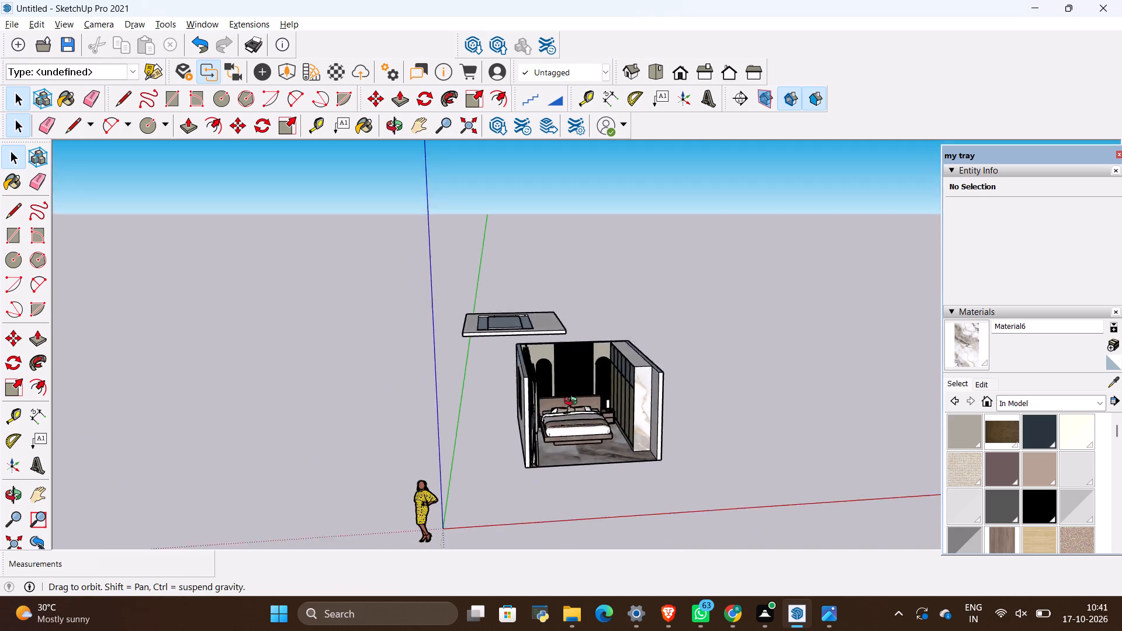
middle_drag(573, 403, 540, 432)
scroll(574, 476, up, 4)
scroll(549, 382, up, 6)
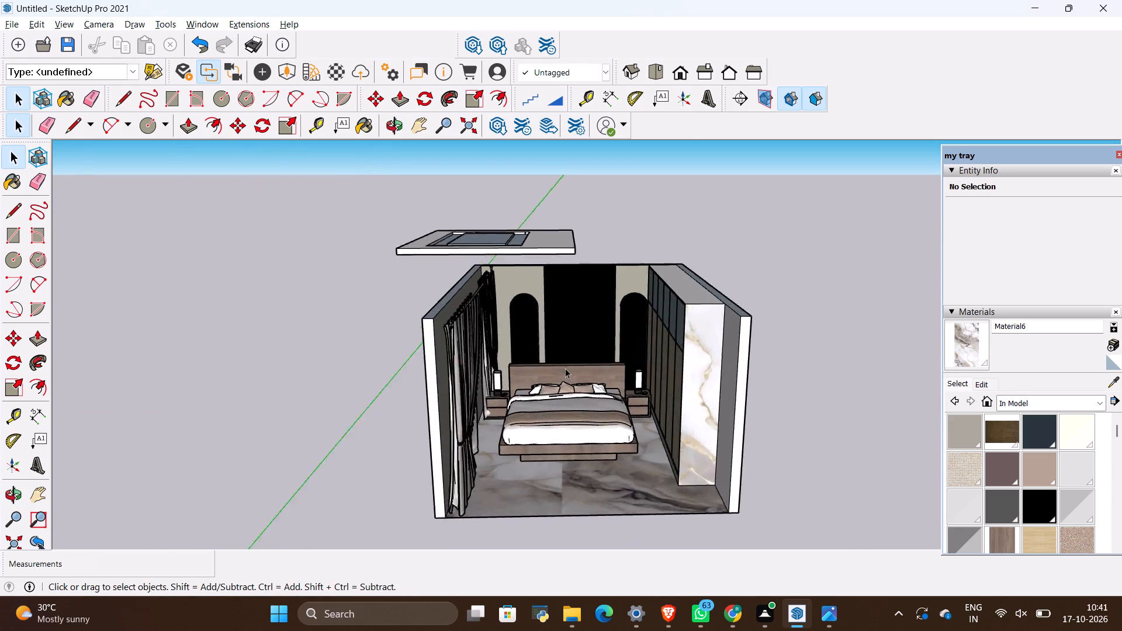
scroll(565, 368, up, 2)
scroll(569, 363, down, 2)
middle_drag(570, 394, 680, 412)
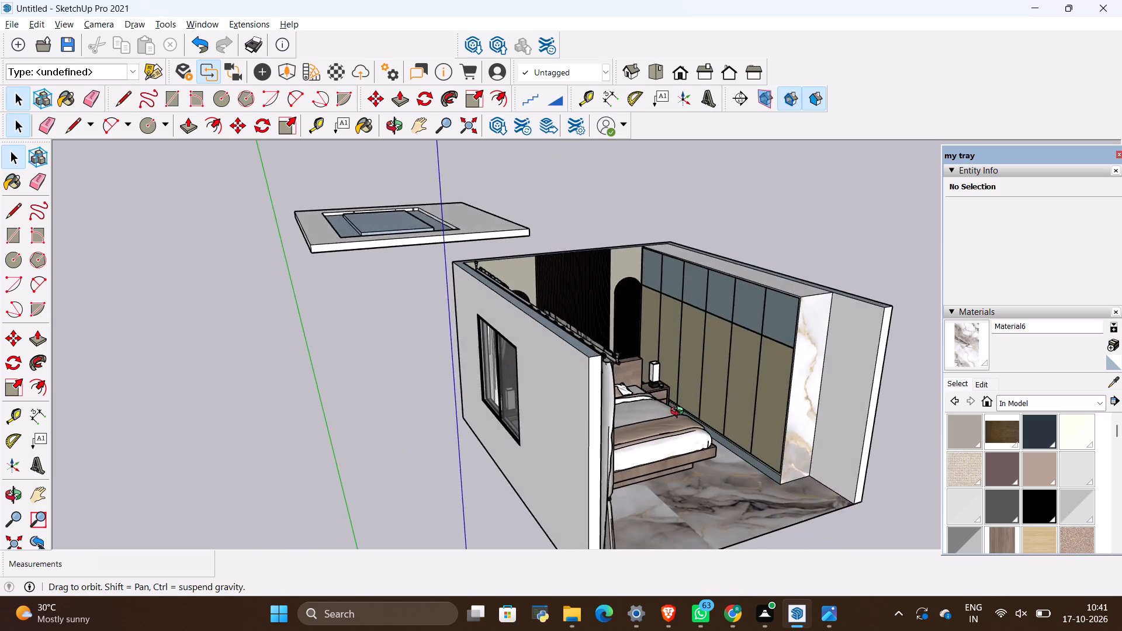
middle_drag(680, 412, 647, 359)
scroll(651, 418, up, 7)
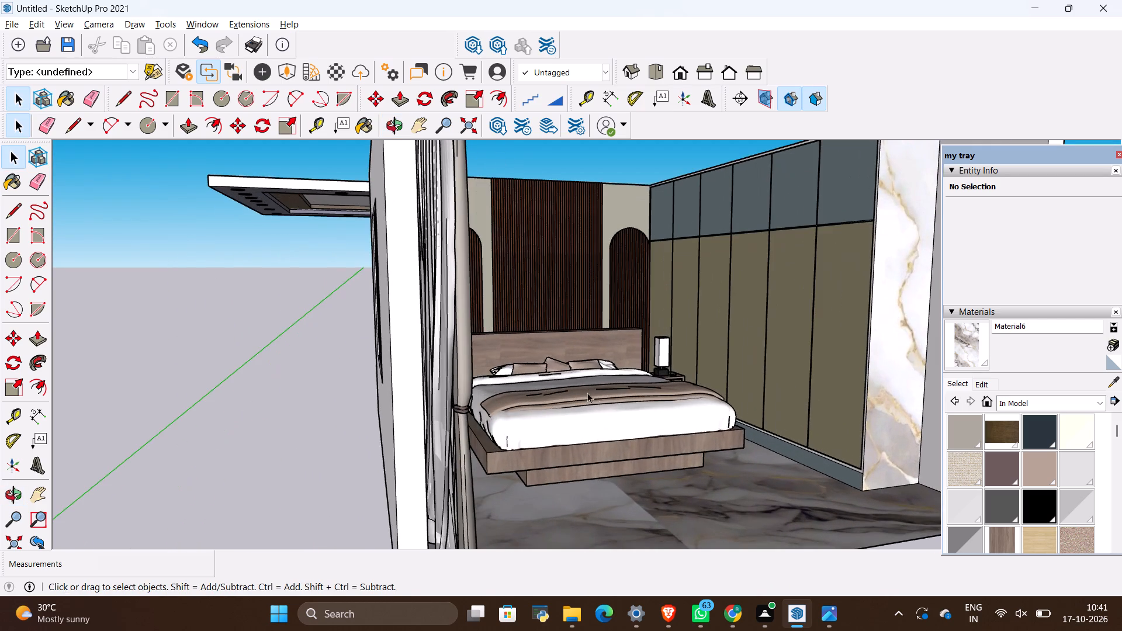
middle_drag(625, 379, 590, 385)
scroll(608, 383, up, 1)
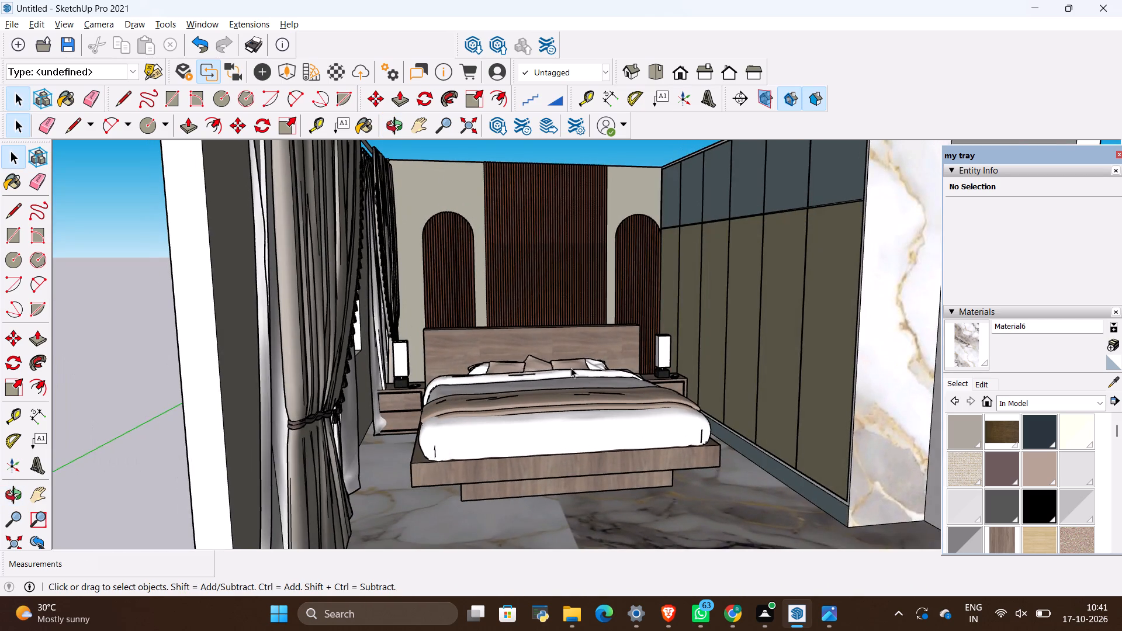
scroll(571, 367, up, 3)
scroll(553, 365, down, 6)
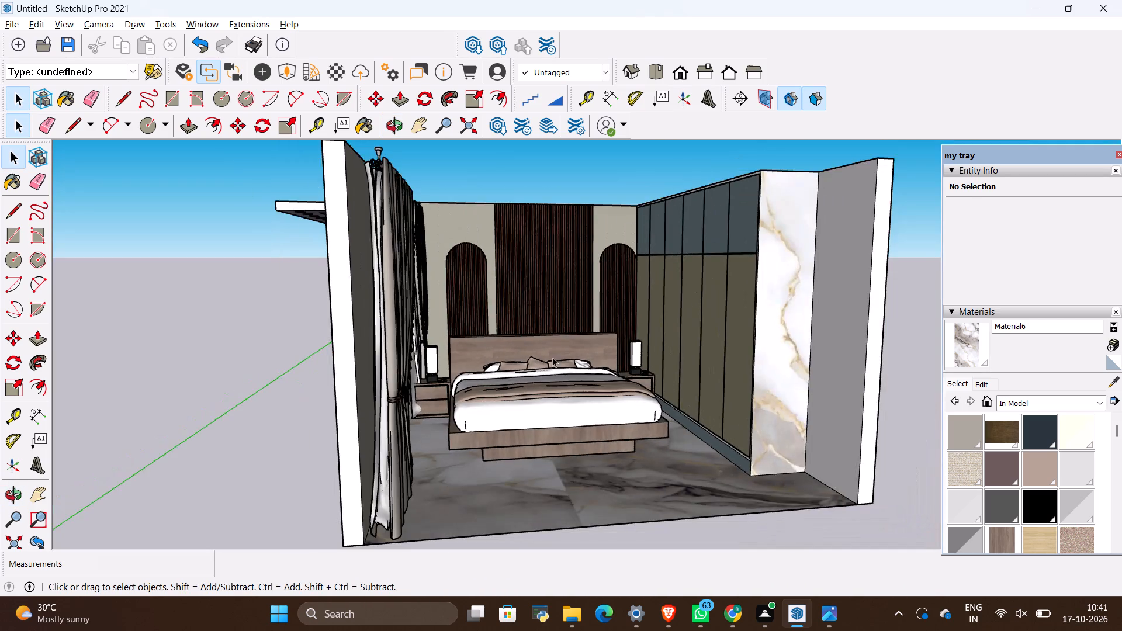
Scale the bed down uniformly by a factor of about 0.97 from its headboard corner beside the wardrobe.
middle_drag(559, 271, 550, 563)
click(544, 440)
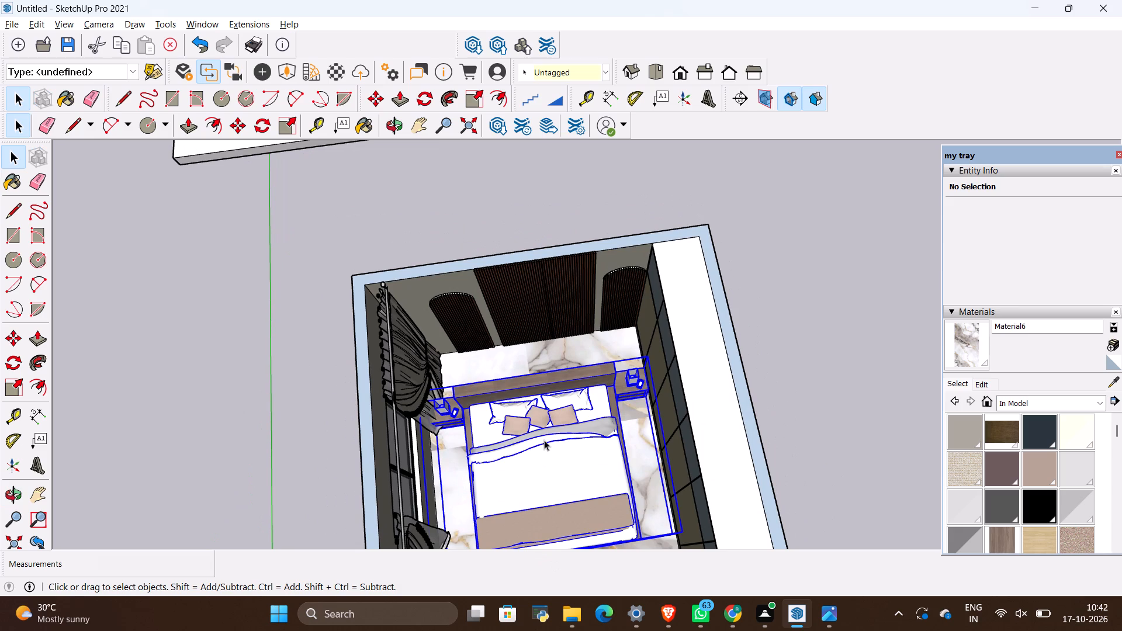
key(s)
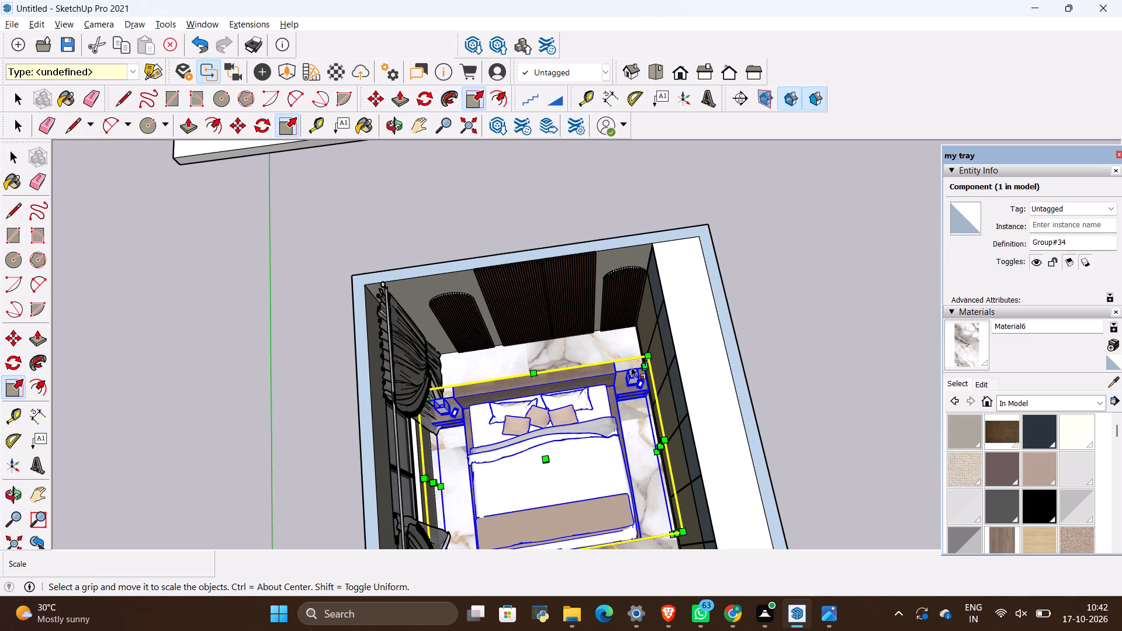
click(652, 356)
click(645, 365)
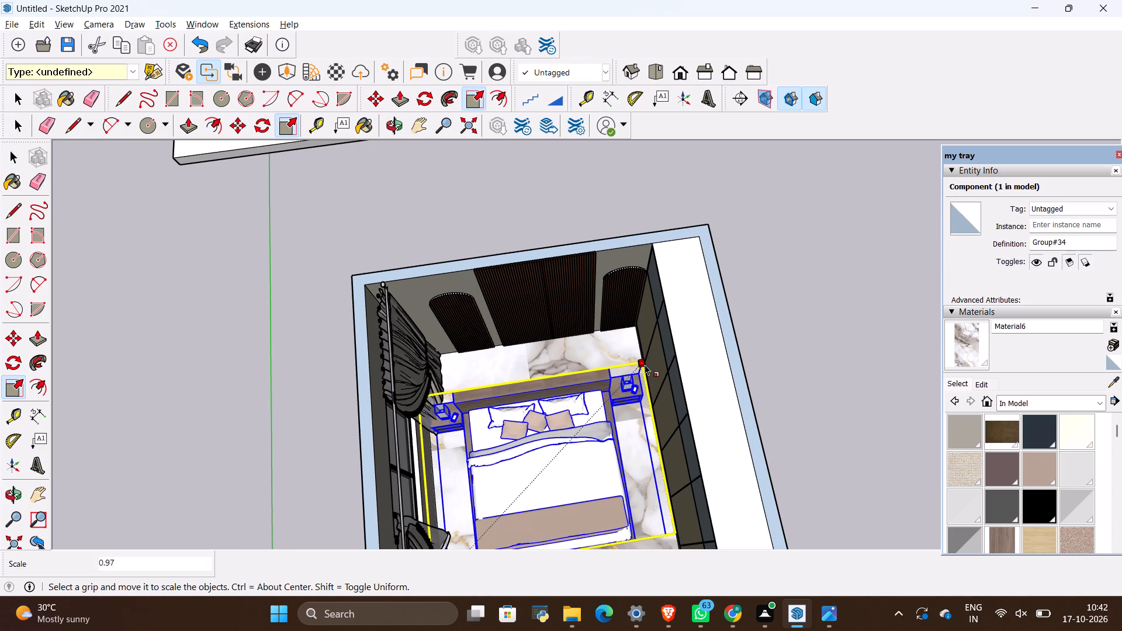
key(space)
click(582, 353)
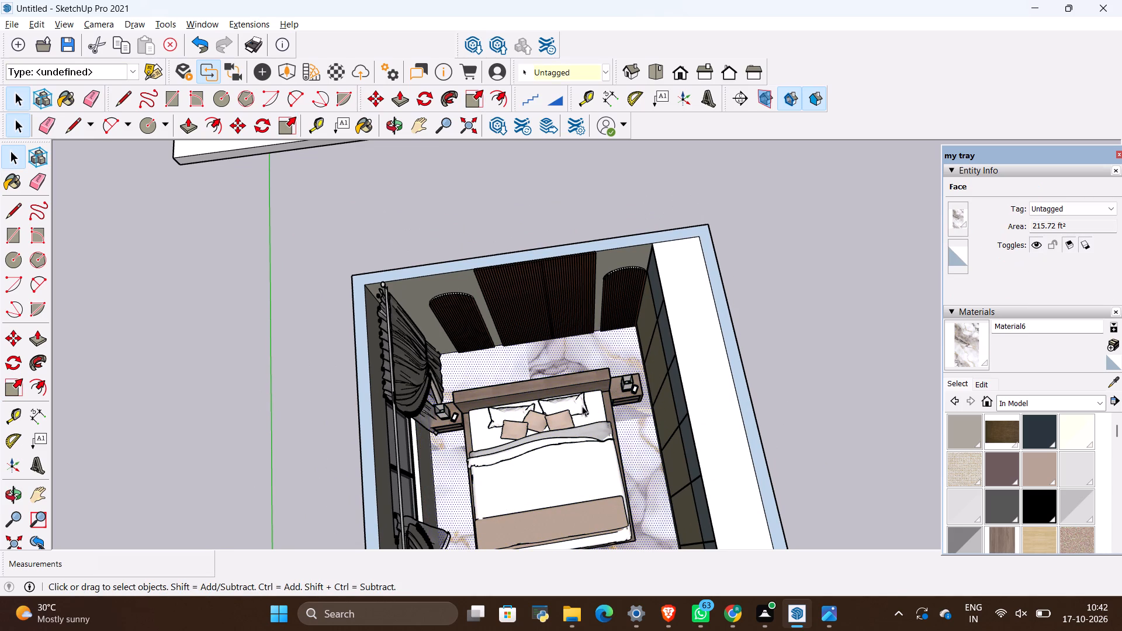
Move the bed about 2' 3" towards the fluted back wall, closing the gap behind the headboard.
click(582, 406)
scroll(652, 380, up, 11)
key(m)
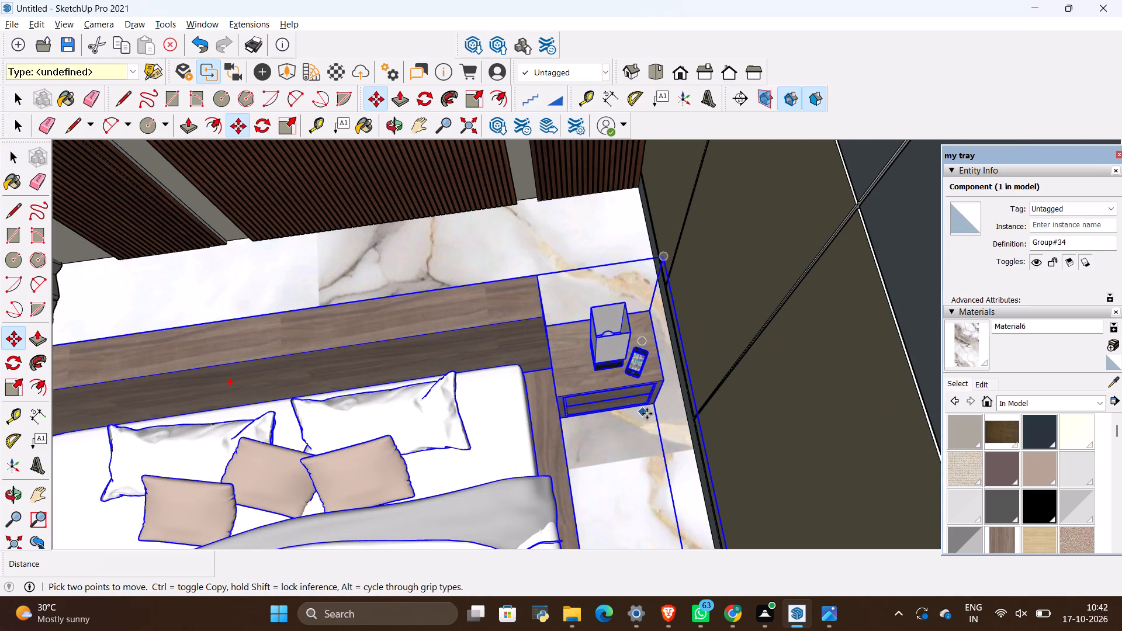
click(653, 406)
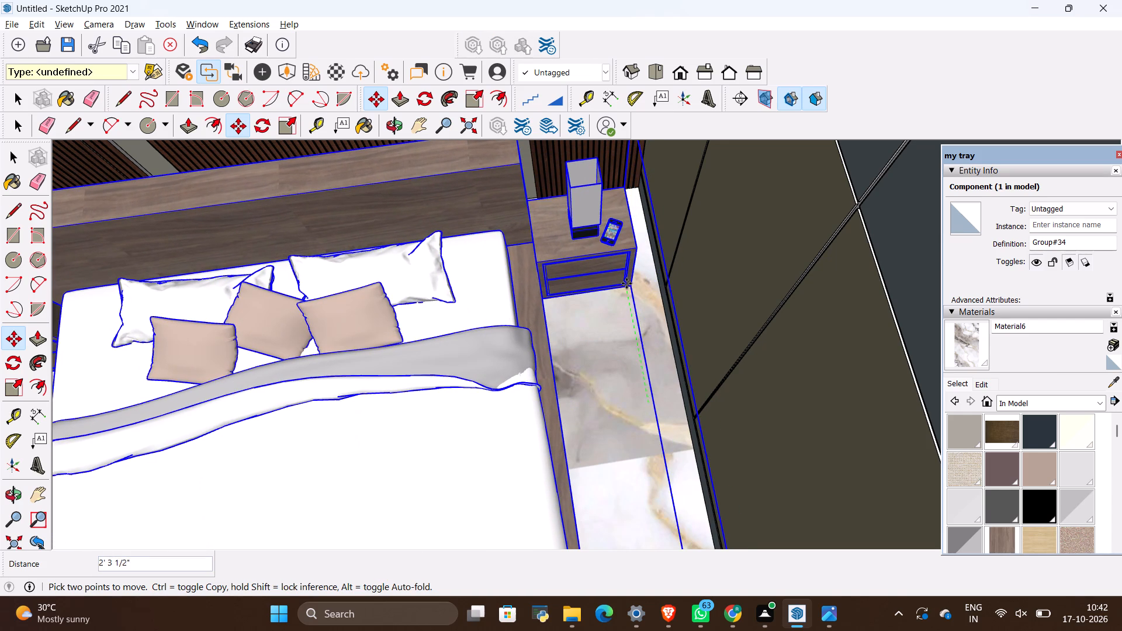
scroll(633, 280, up, 4)
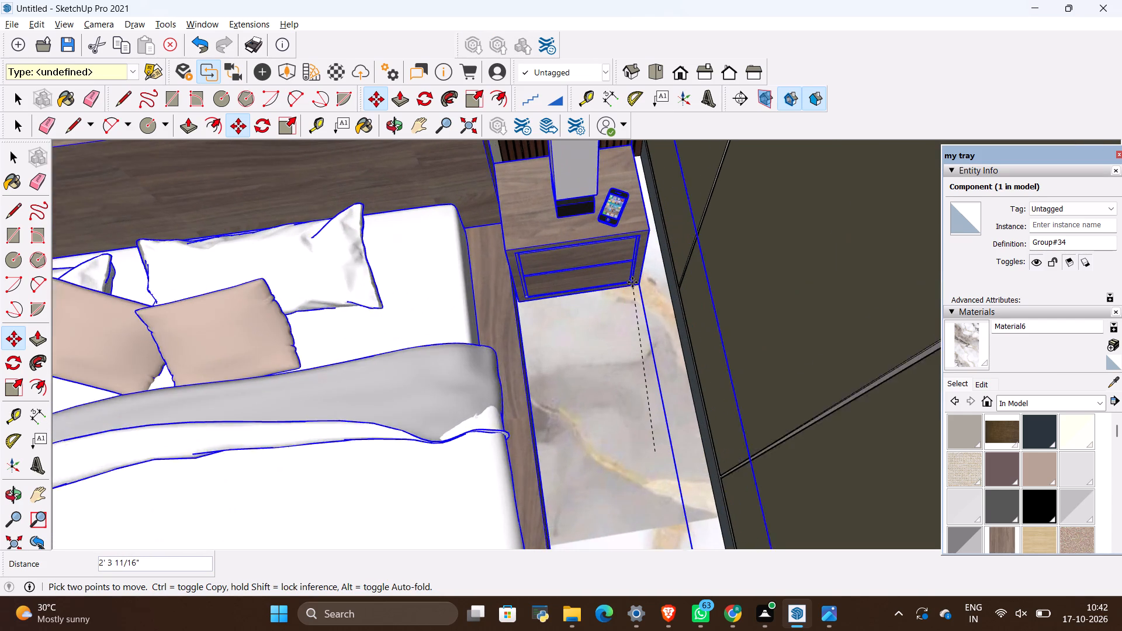
click(635, 288)
key(space)
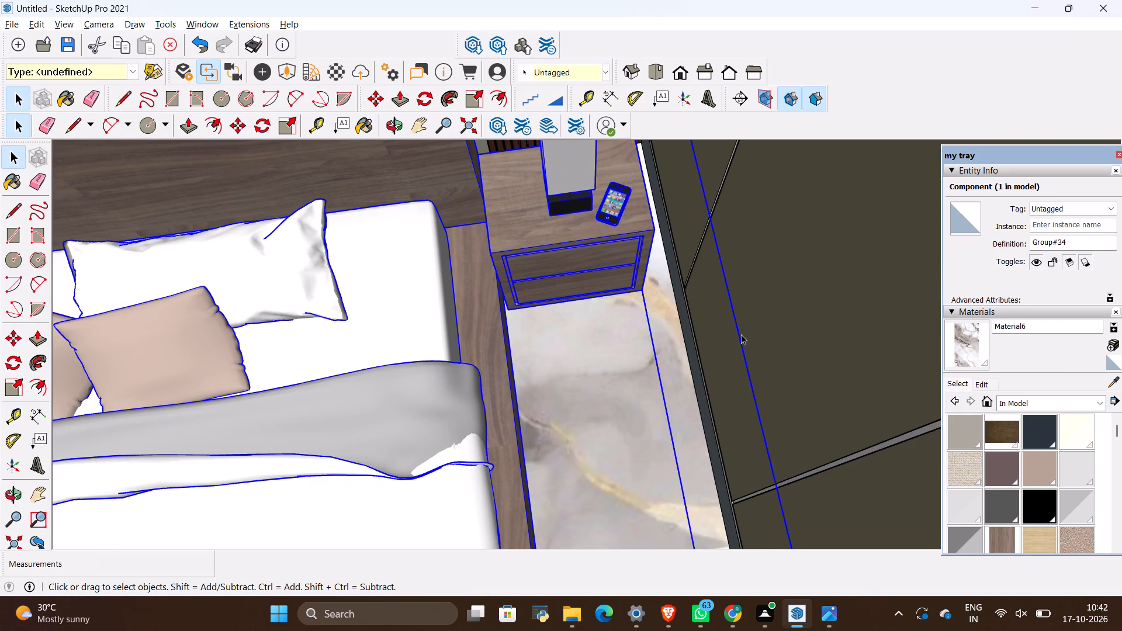
click(755, 327)
scroll(736, 378, down, 19)
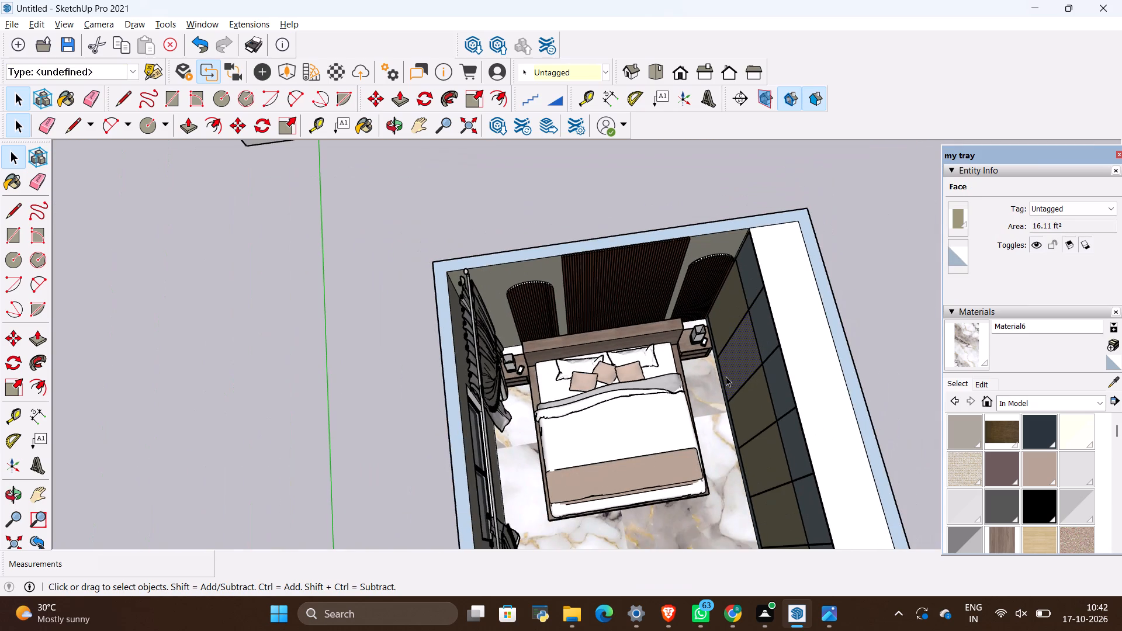
Examine the bed's fit against the fluted back wall, nightstands, curtains and wardrobe from several angles inside and above the room.
key(space)
click(868, 263)
scroll(631, 268, down, 6)
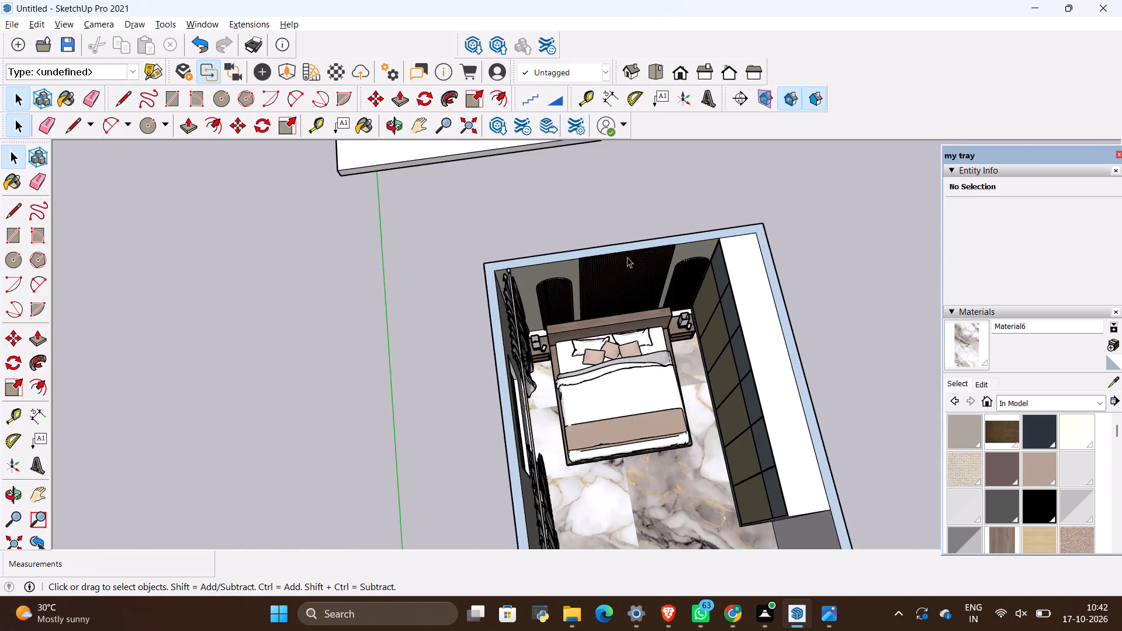
scroll(627, 257, down, 8)
middle_drag(654, 439, 596, 218)
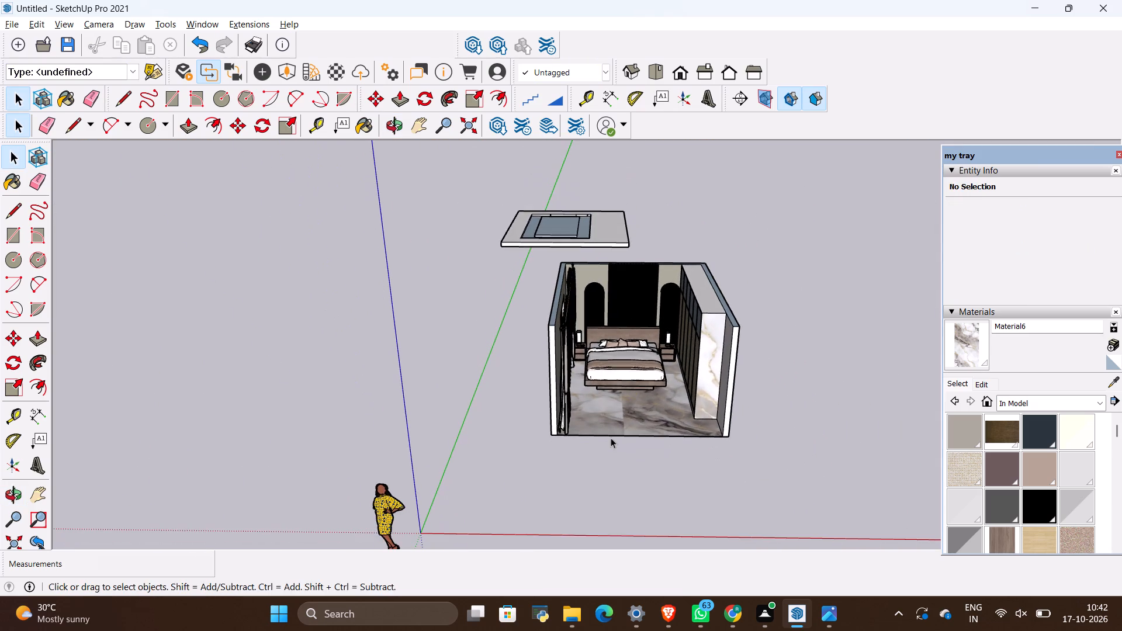
middle_drag(610, 442, 615, 332)
scroll(628, 326, up, 16)
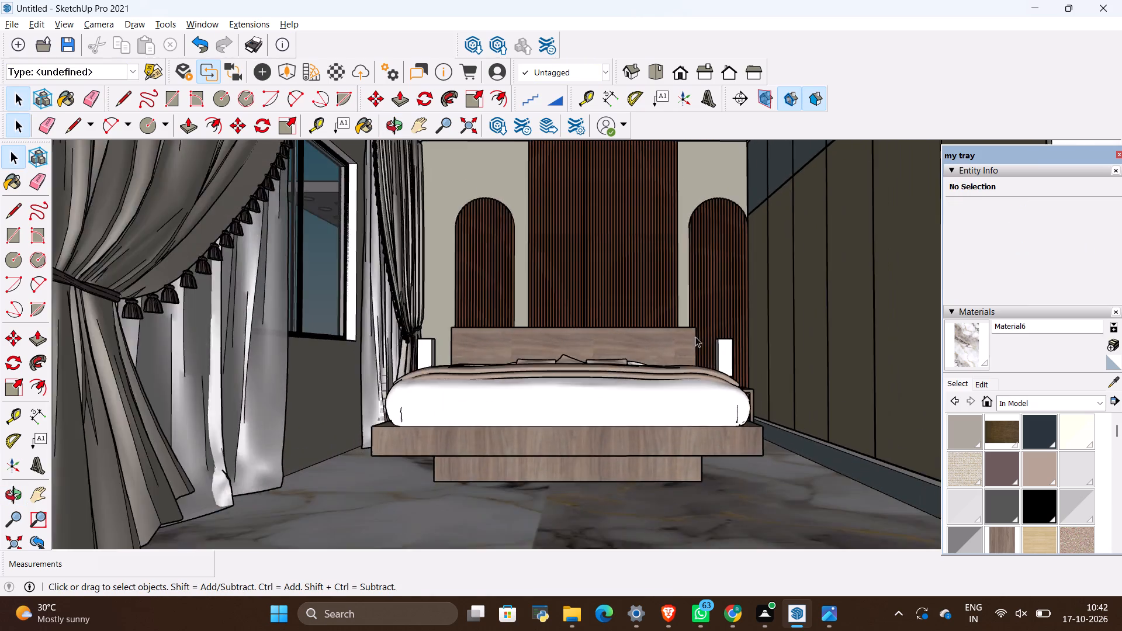
scroll(695, 337, up, 3)
middle_drag(691, 344, 701, 415)
scroll(701, 415, up, 1)
scroll(632, 359, down, 5)
middle_drag(670, 360, 681, 355)
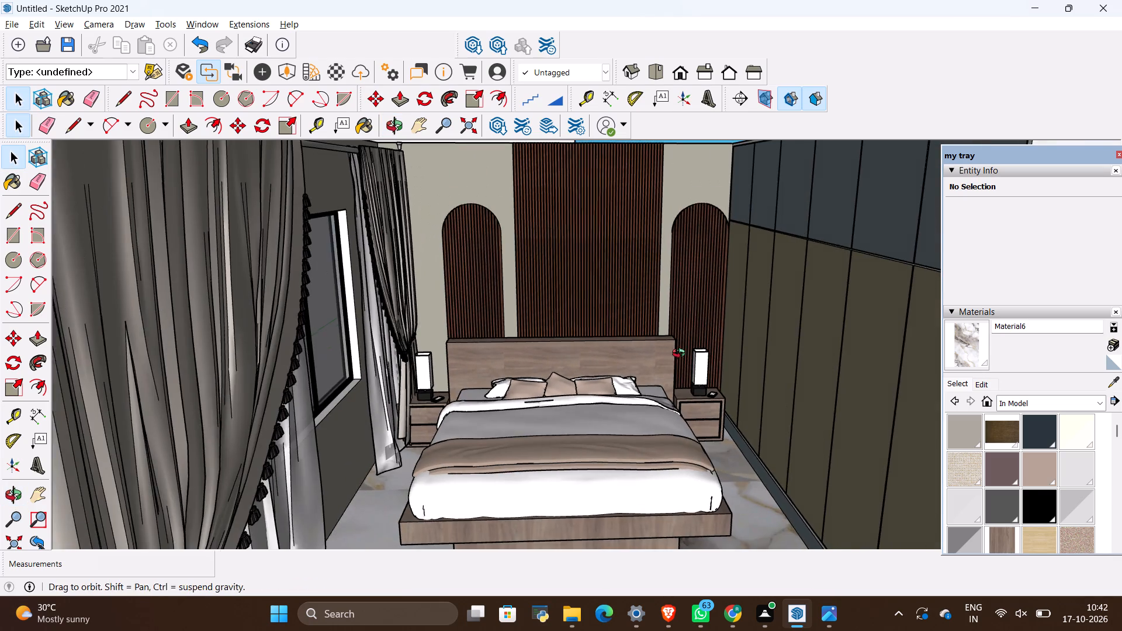
middle_drag(681, 355, 705, 337)
scroll(617, 370, down, 4)
middle_drag(701, 419, 723, 401)
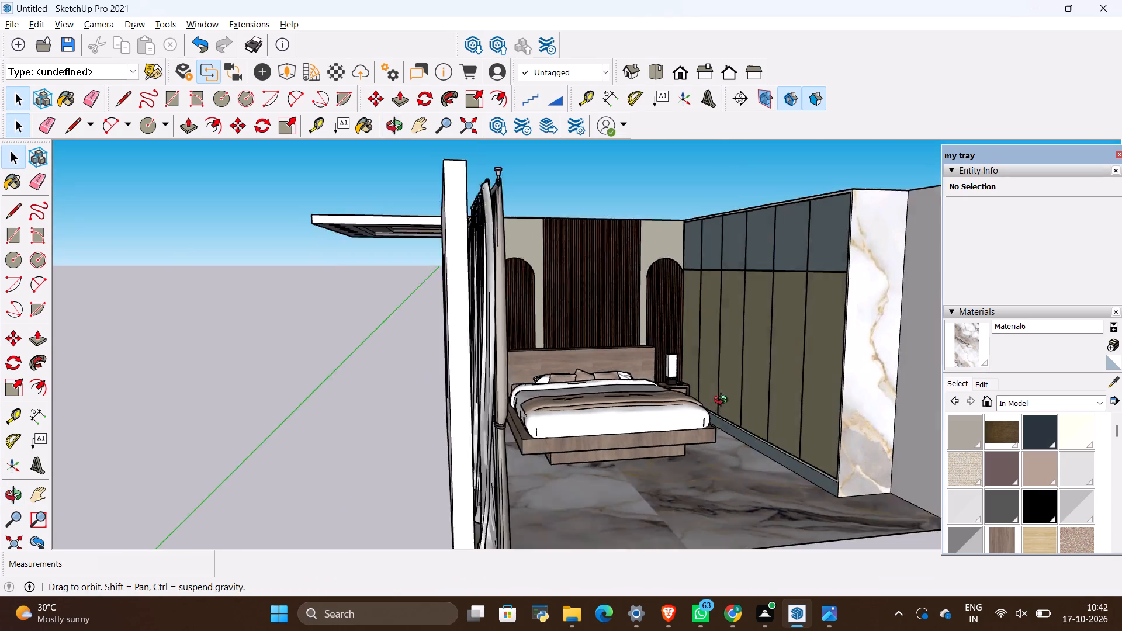
middle_drag(723, 401, 739, 379)
scroll(723, 359, up, 6)
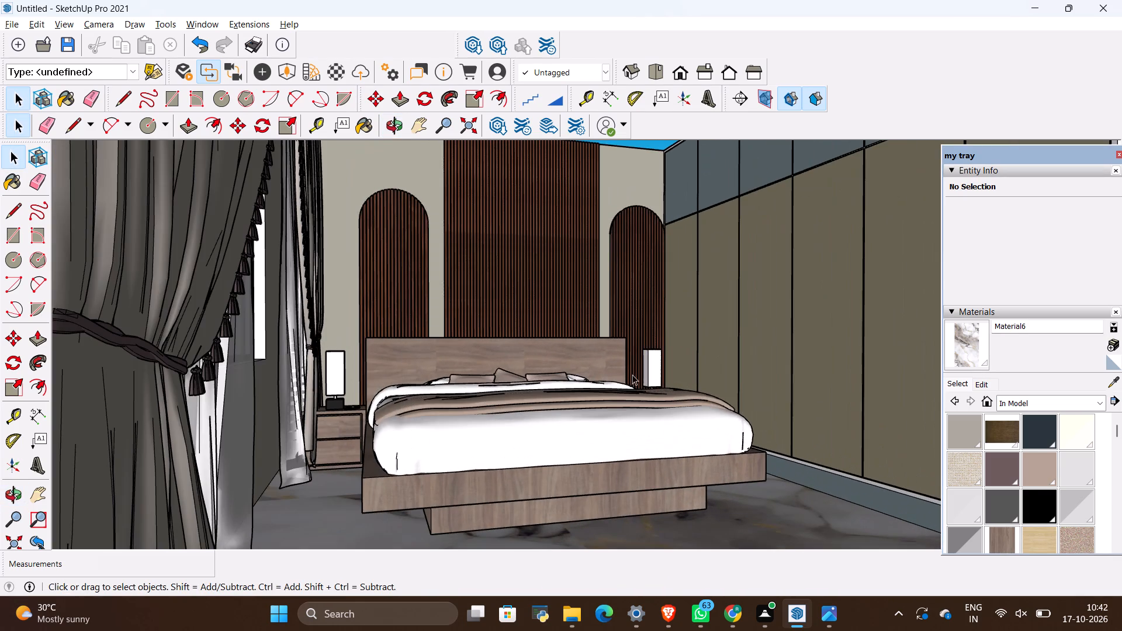
scroll(632, 375, down, 8)
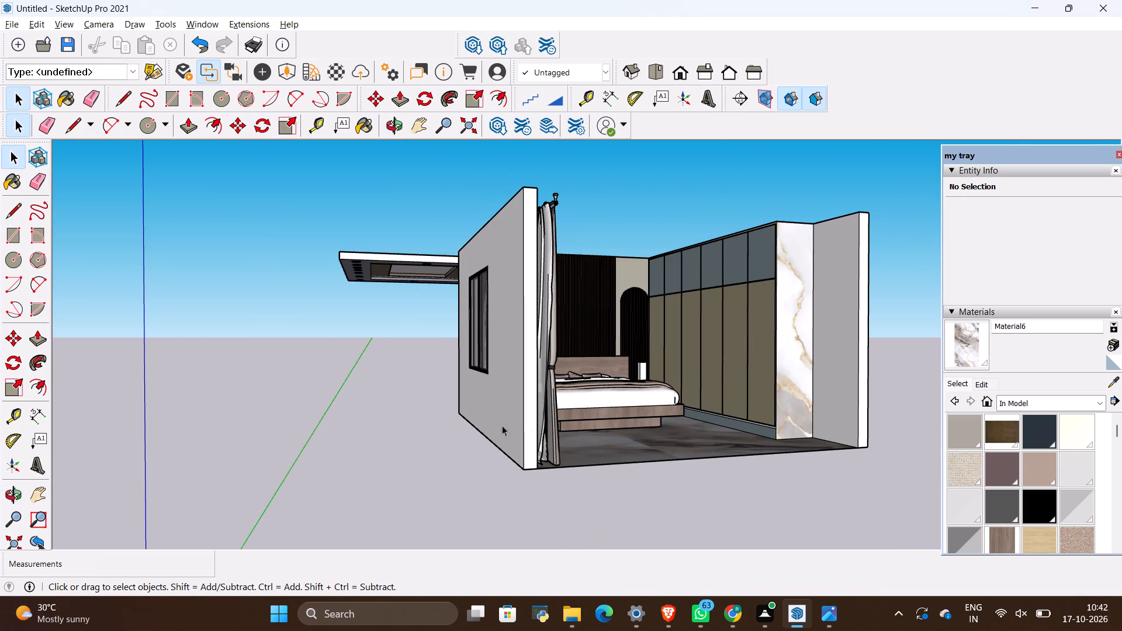
middle_drag(664, 369, 564, 386)
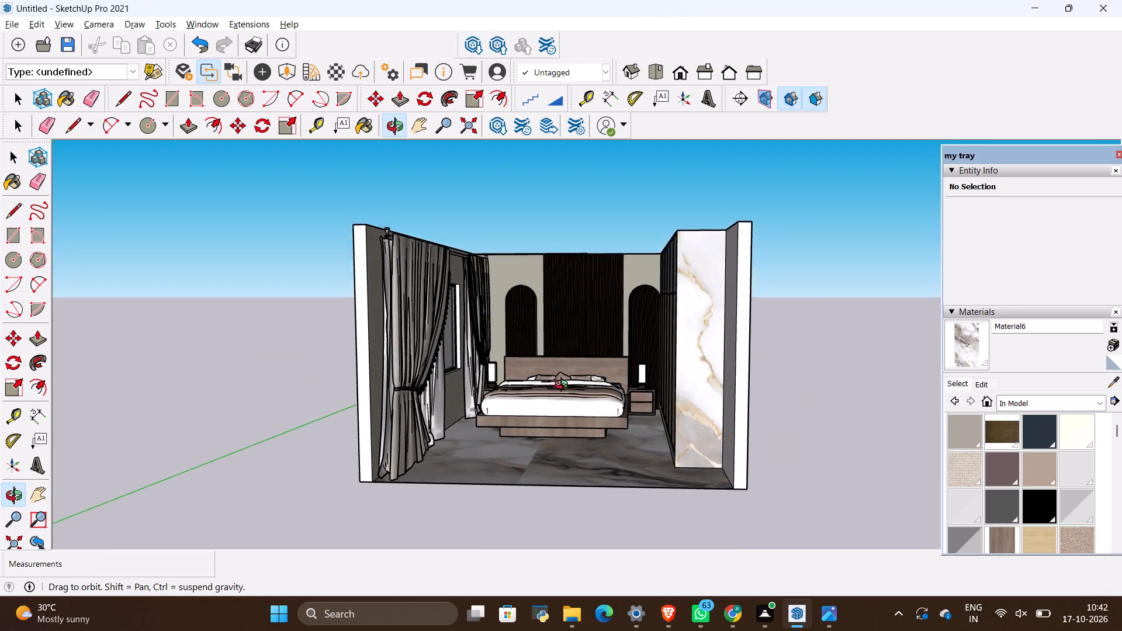
middle_drag(564, 386, 565, 384)
scroll(544, 369, up, 8)
middle_drag(628, 359, 579, 396)
scroll(575, 382, down, 4)
middle_drag(552, 429, 636, 383)
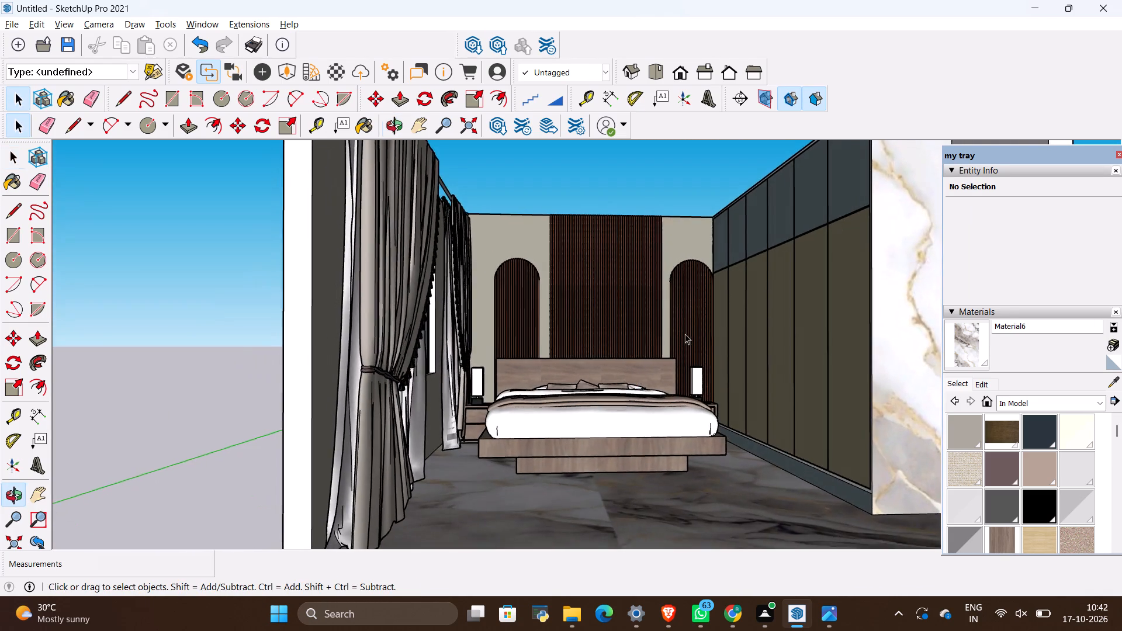
scroll(754, 315, up, 5)
middle_drag(740, 315, 684, 398)
scroll(683, 397, down, 3)
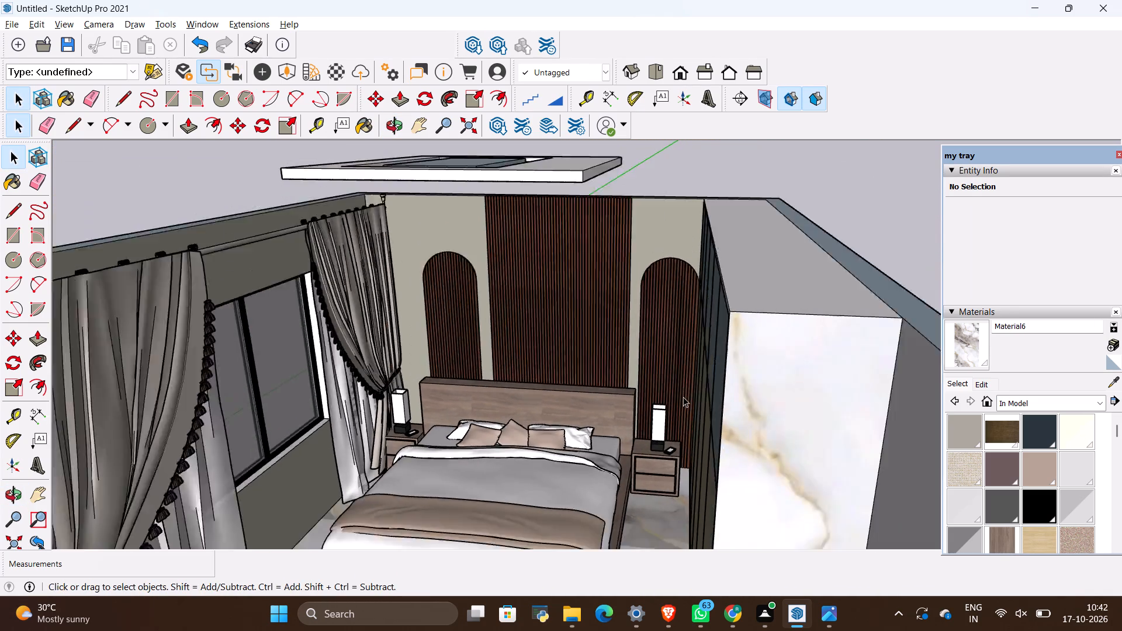
scroll(683, 397, down, 2)
middle_drag(701, 279, 739, 405)
scroll(664, 287, down, 5)
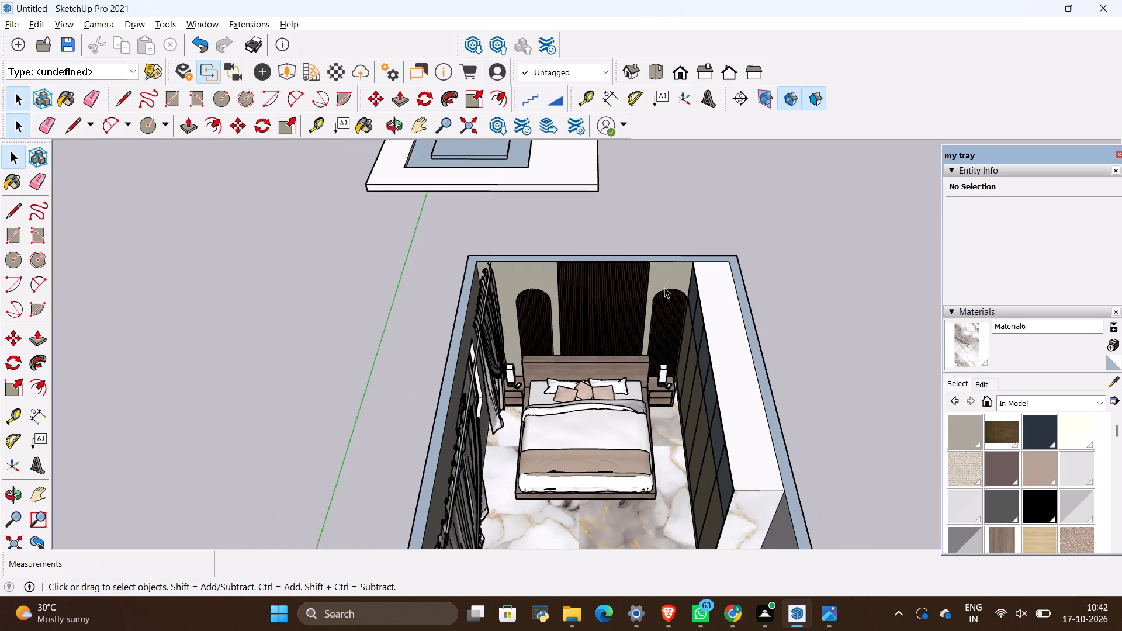
Move the separate ceiling group about 25' 6" by its front corner onto the top of the room's walls.
scroll(664, 287, down, 3)
key(space)
click(602, 207)
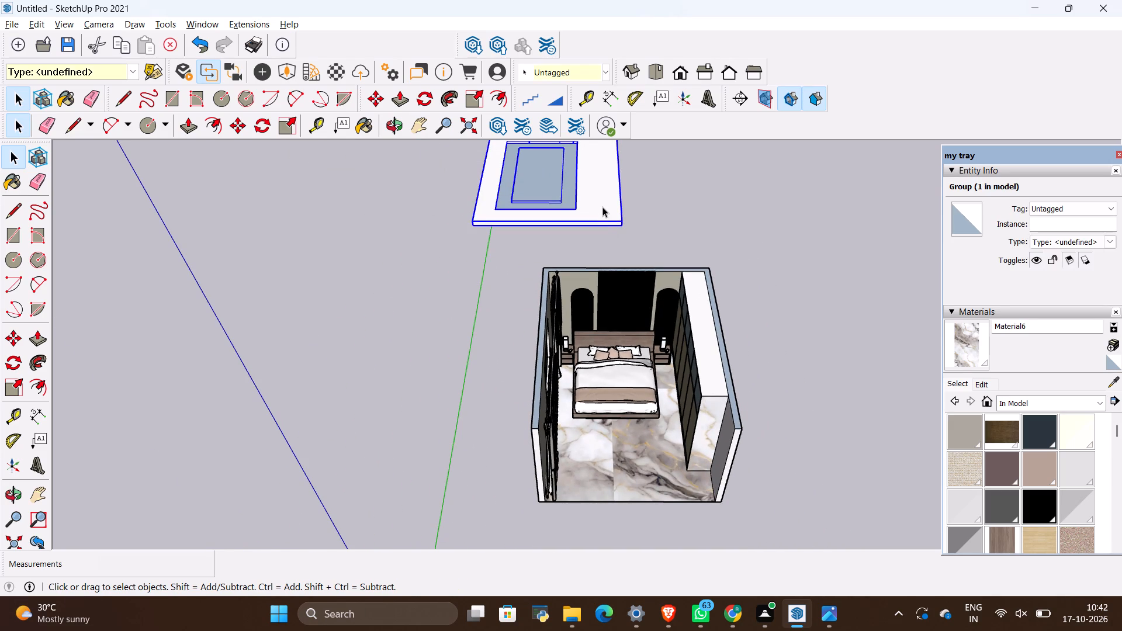
key(m)
click(625, 230)
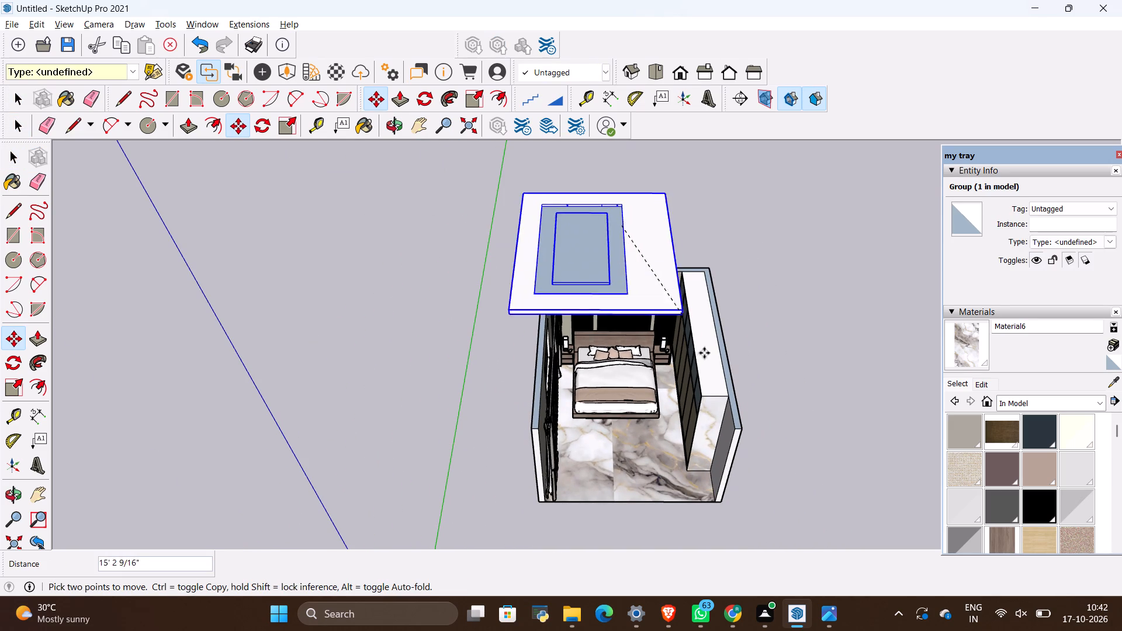
click(734, 428)
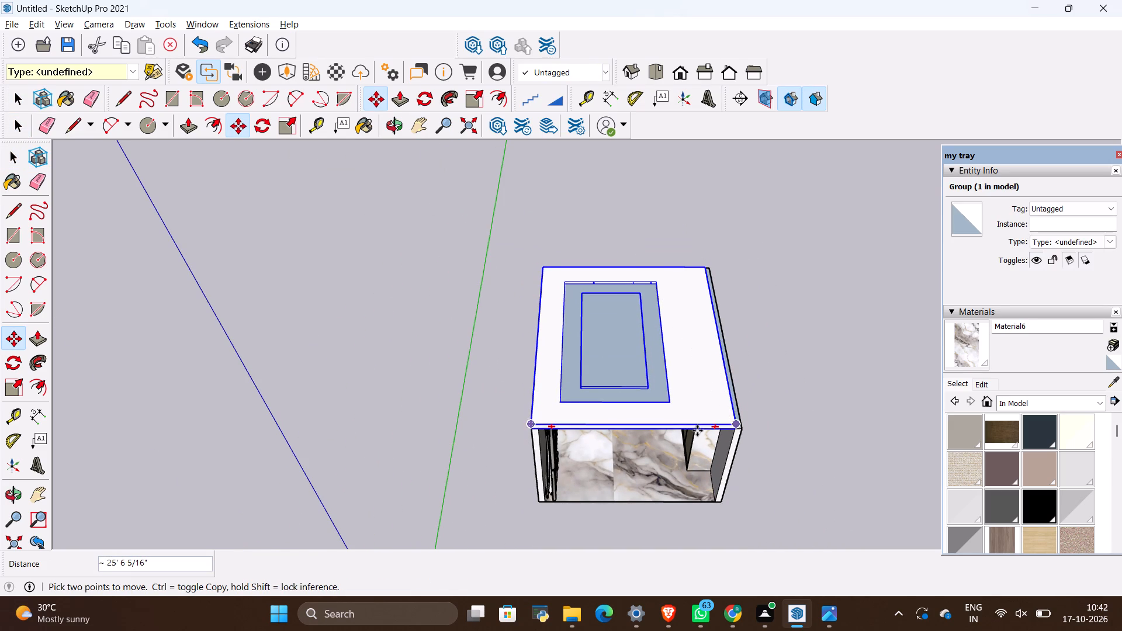
key(space)
click(518, 405)
Move the ceiling group 5 5/8" inward, from the outer to the inner front corner of the window wall.
middle_drag(570, 508, 568, 197)
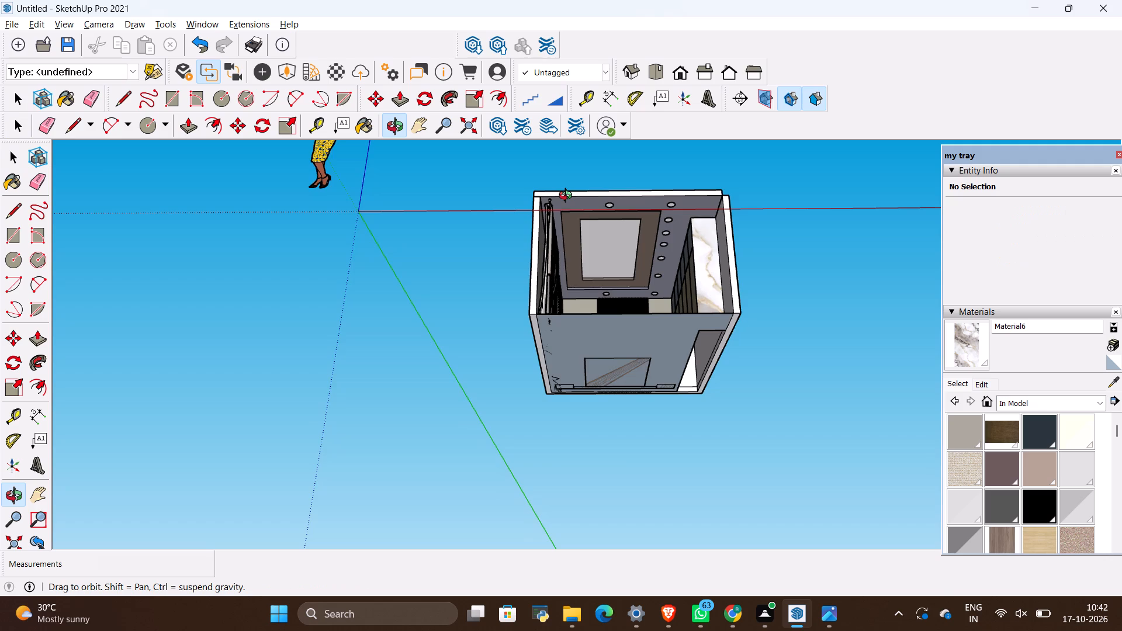
middle_drag(568, 197, 583, 394)
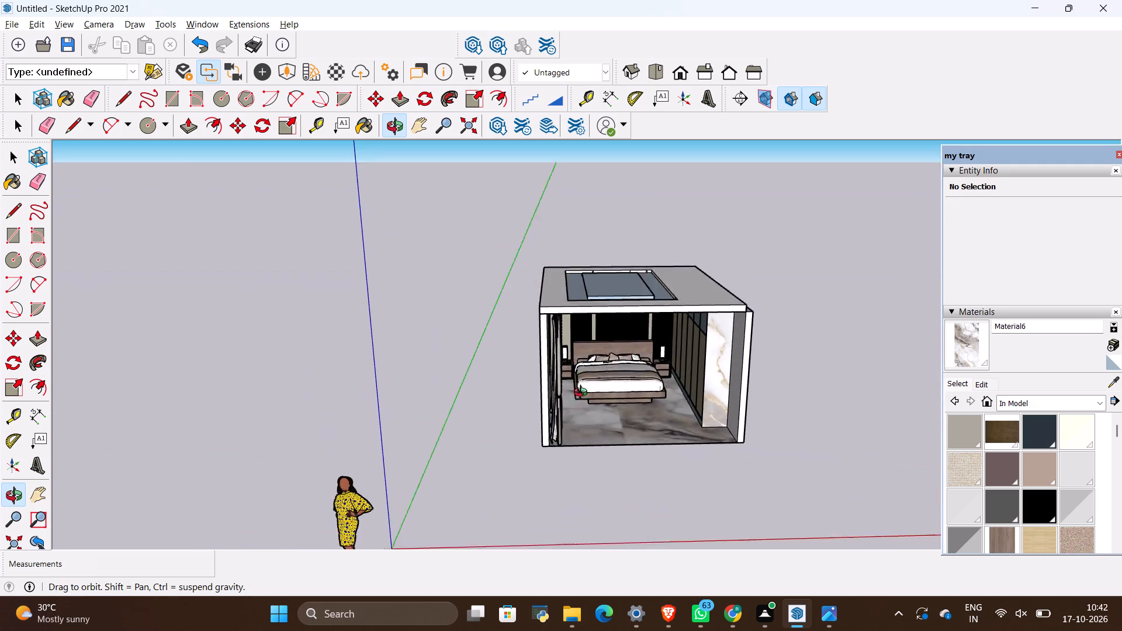
middle_drag(583, 394, 635, 346)
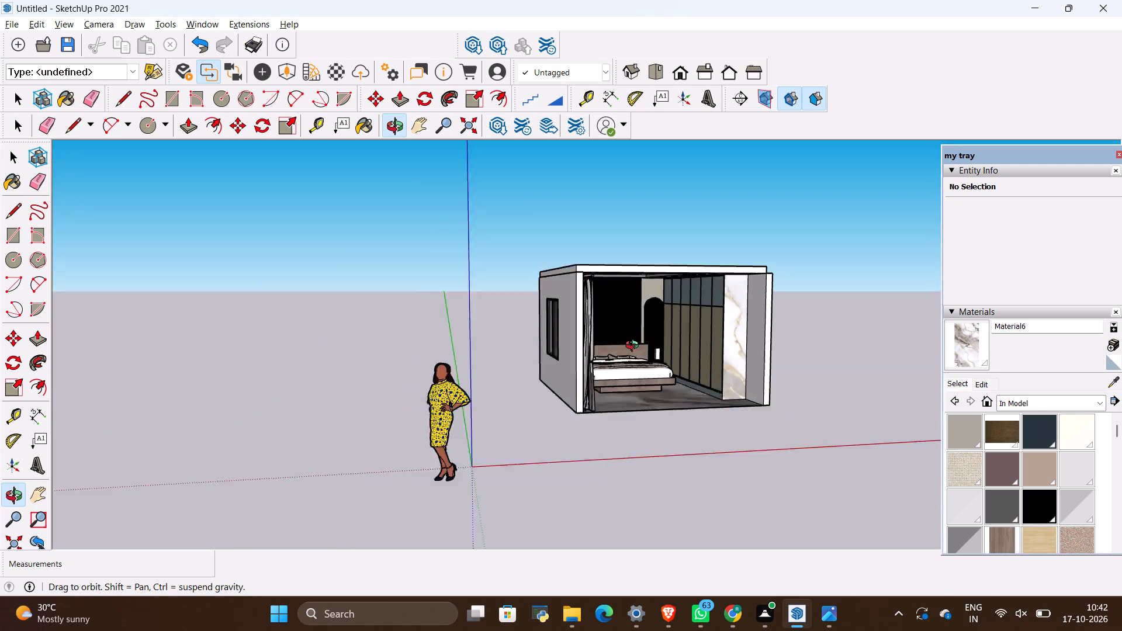
middle_drag(635, 346, 594, 469)
key(space)
click(572, 384)
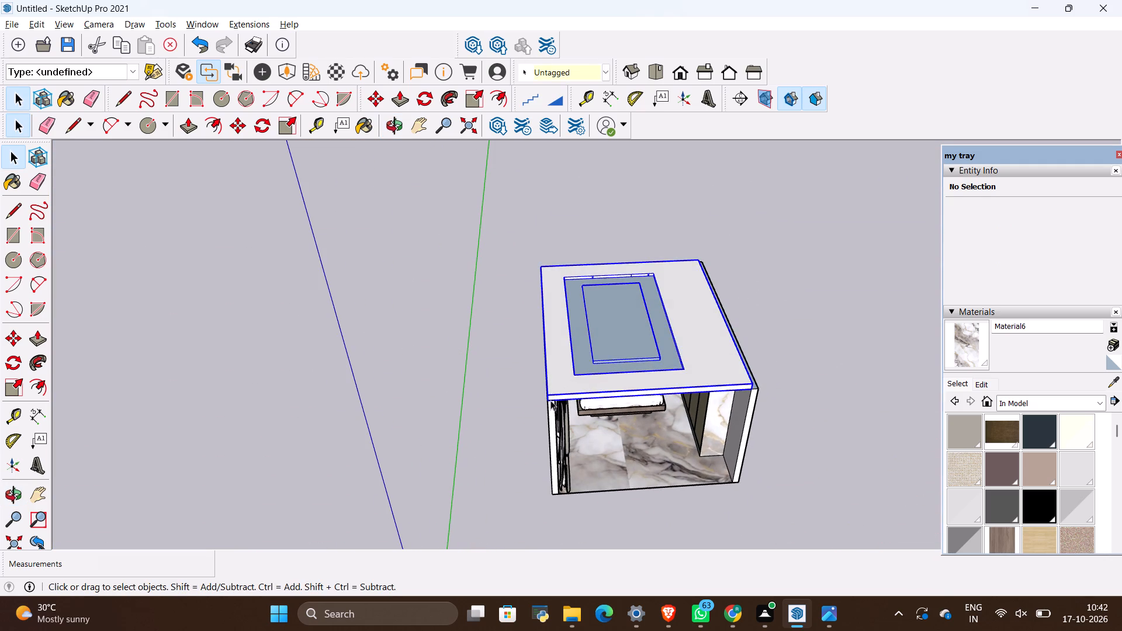
scroll(550, 400, up, 16)
key(m)
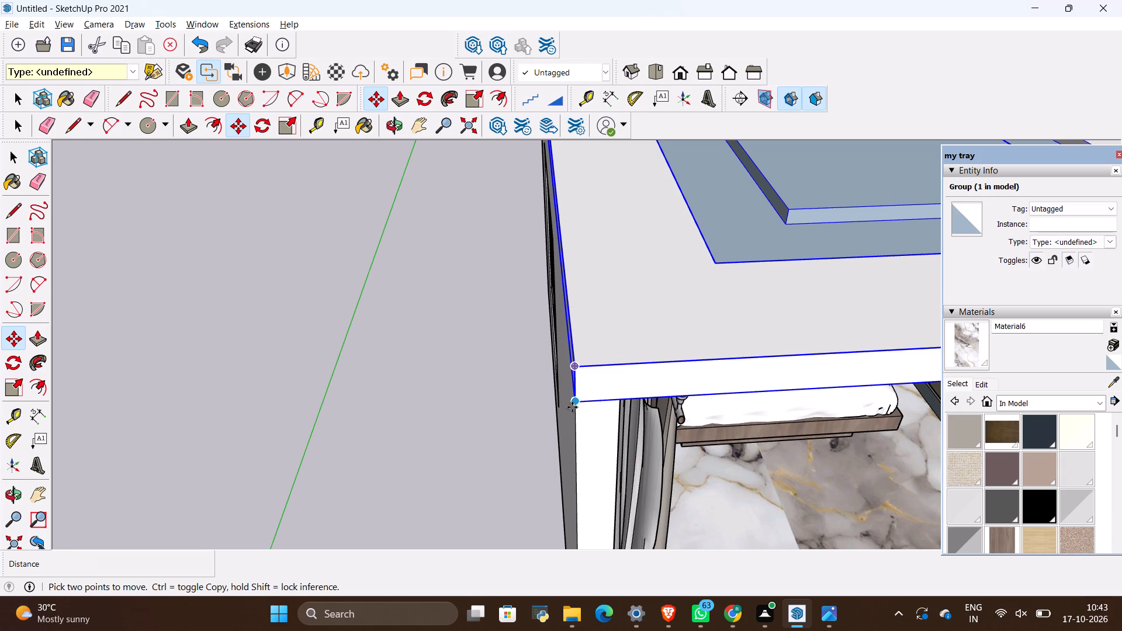
click(577, 401)
click(617, 394)
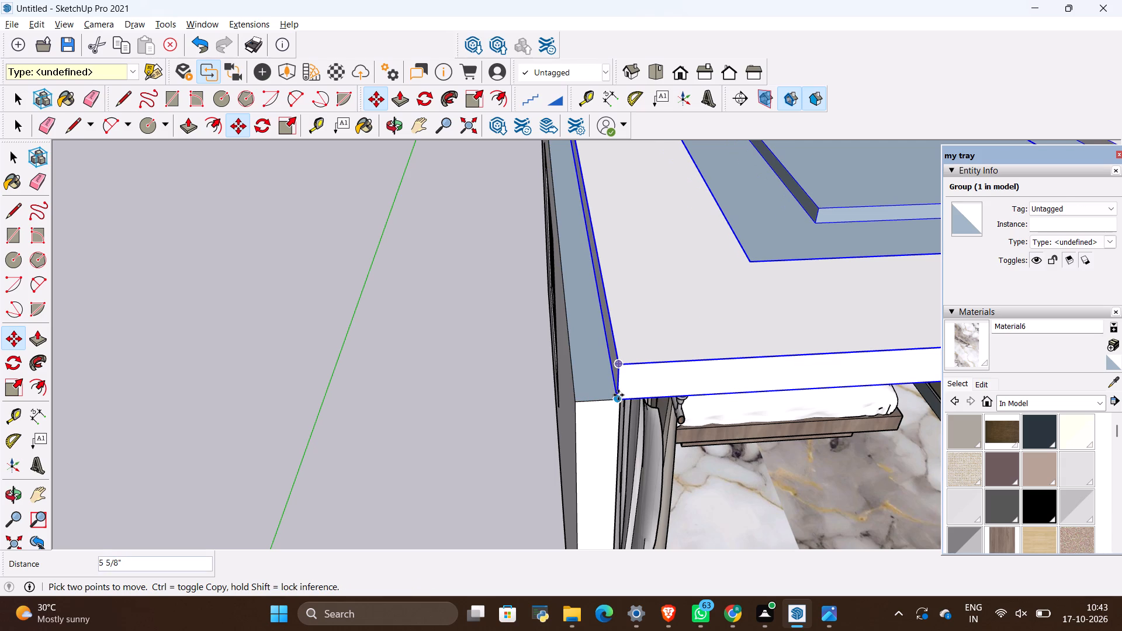
Examine how the ceiling group's edges and corners sit on the room's walls from several outside angles.
scroll(573, 411, down, 9)
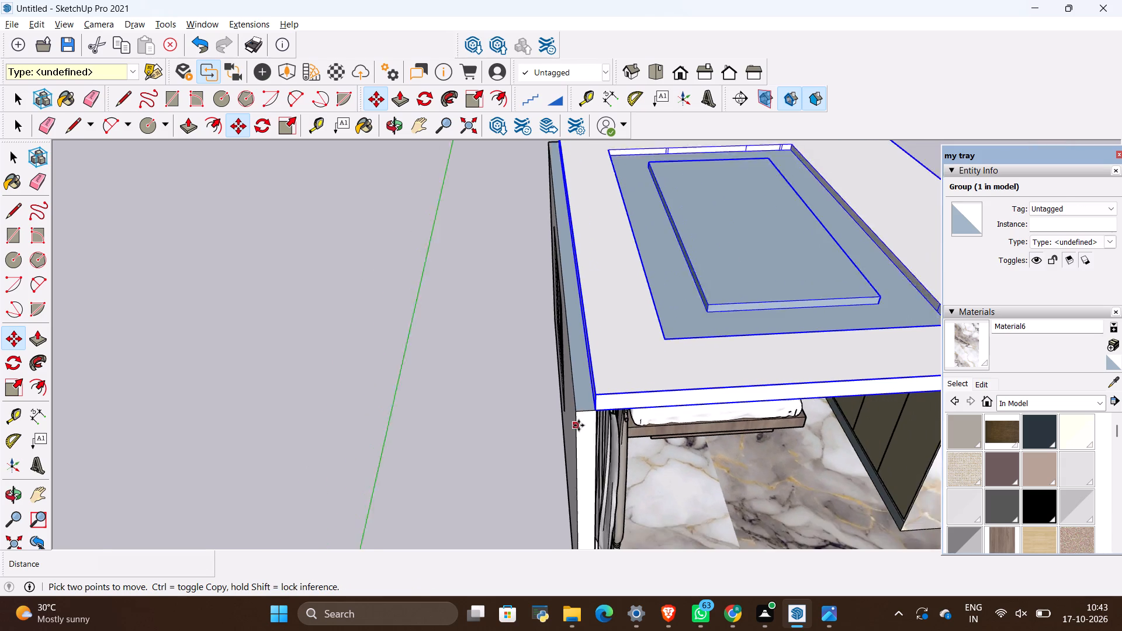
scroll(567, 368, down, 5)
middle_drag(474, 299, 621, 451)
scroll(534, 288, up, 5)
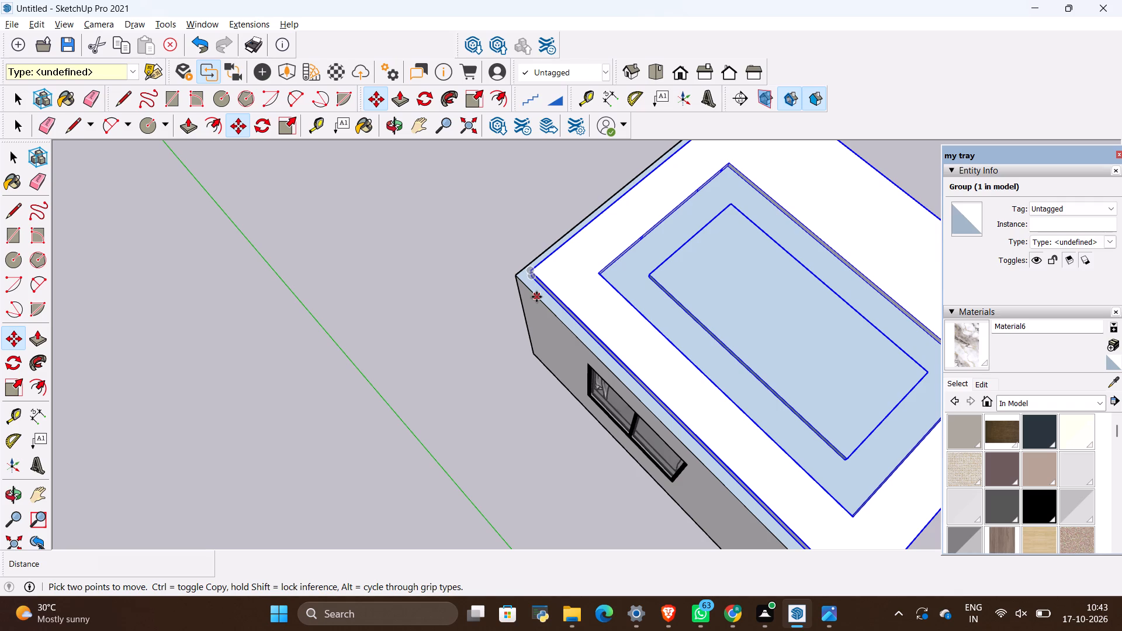
scroll(269, 197, down, 10)
middle_drag(496, 457, 307, 266)
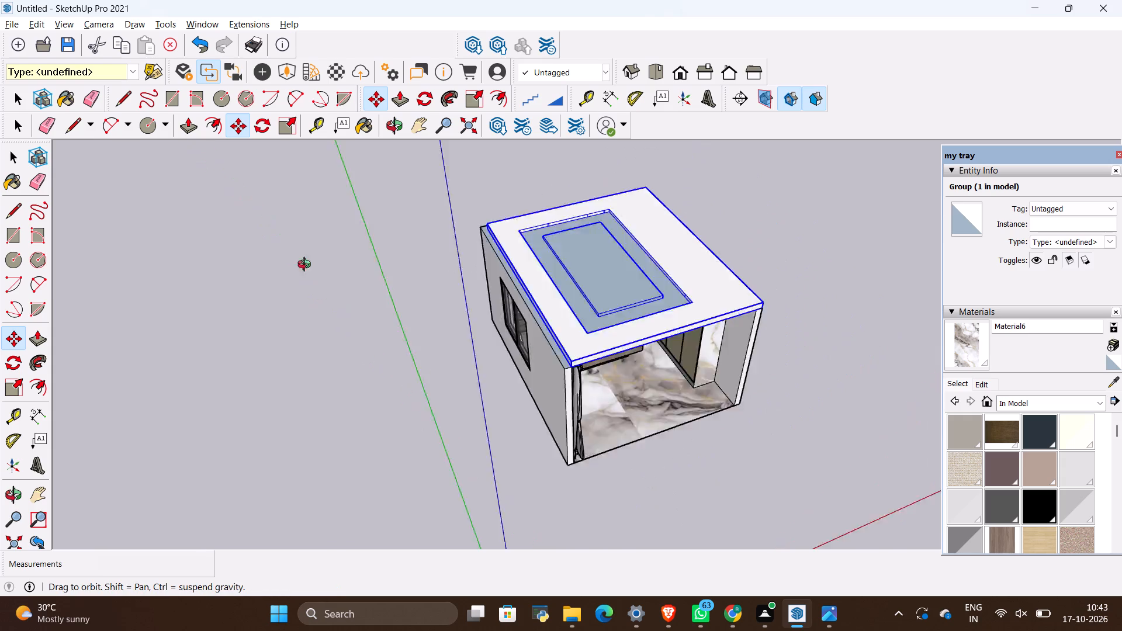
middle_drag(307, 266, 234, 210)
middle_drag(327, 246, 433, 356)
middle_click(682, 275)
middle_drag(377, 255, 493, 376)
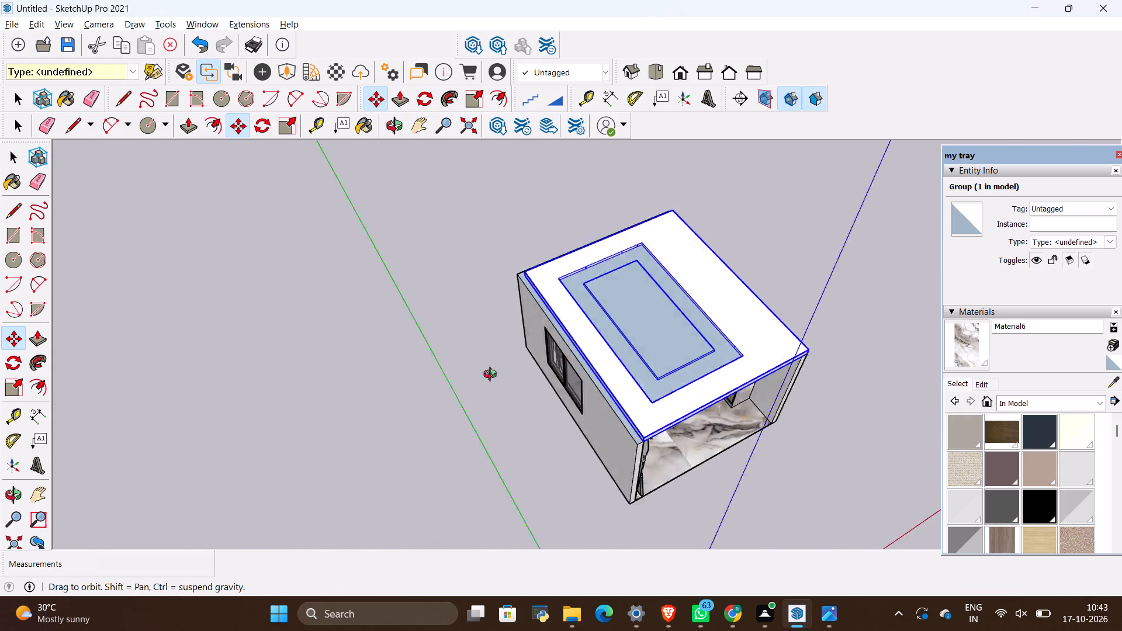
middle_drag(493, 376, 604, 303)
scroll(760, 322, up, 3)
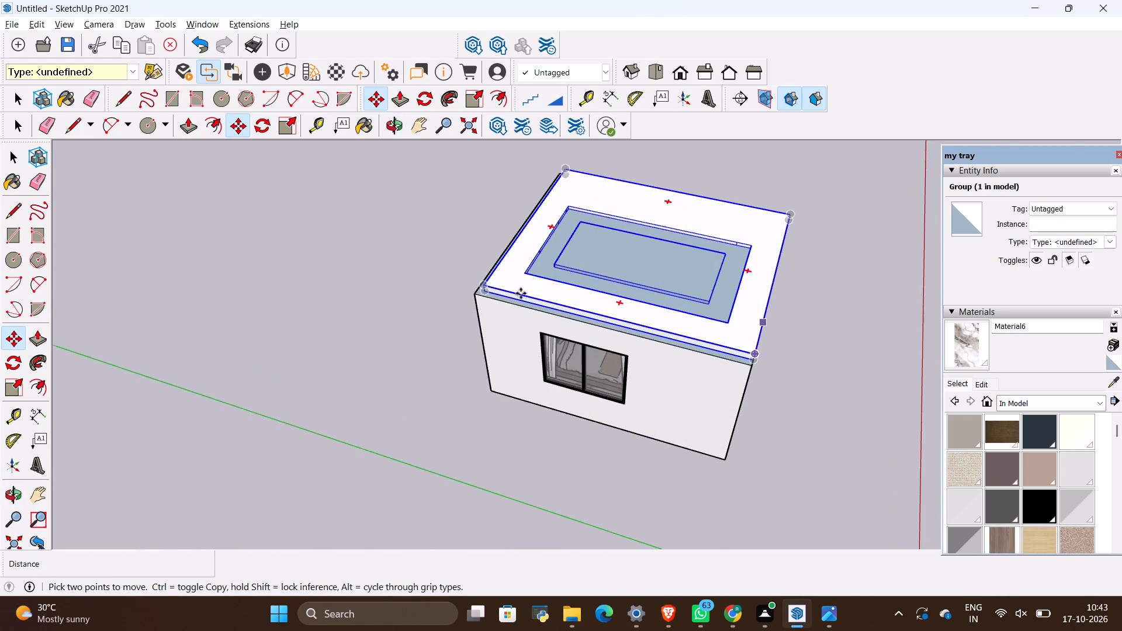
scroll(512, 292, up, 3)
scroll(328, 343, down, 8)
middle_drag(522, 365, 453, 382)
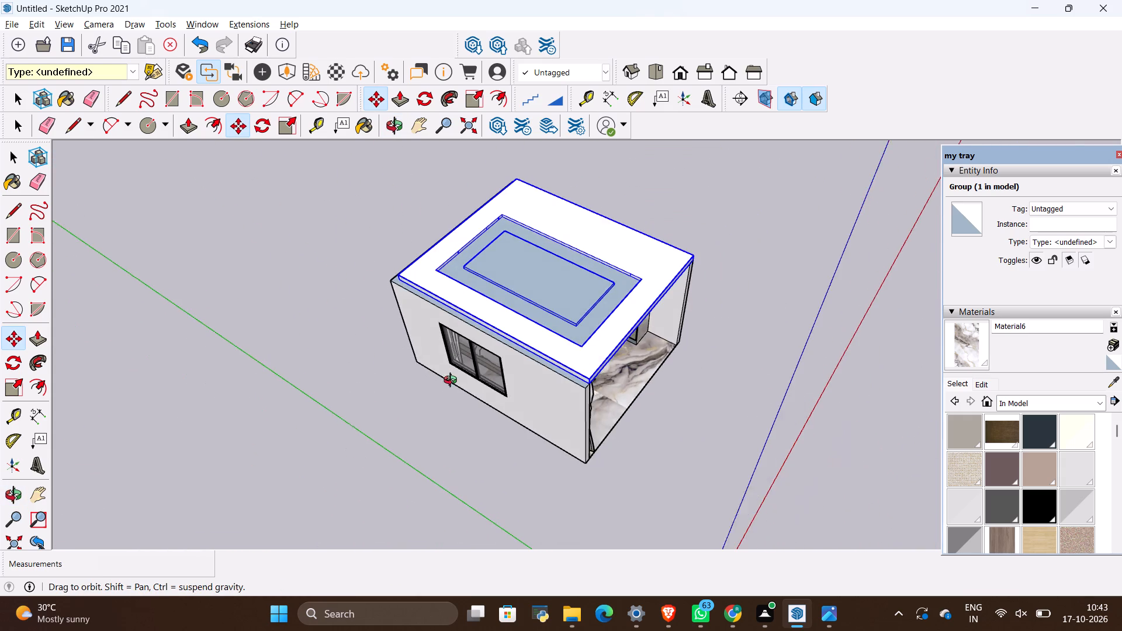
middle_drag(453, 382, 451, 382)
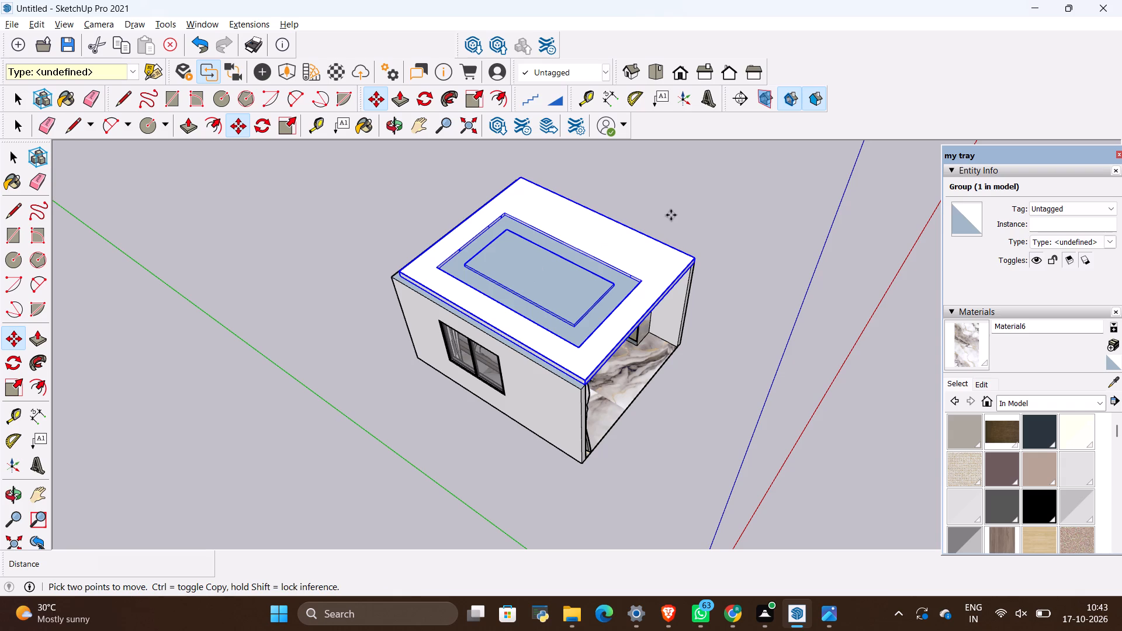
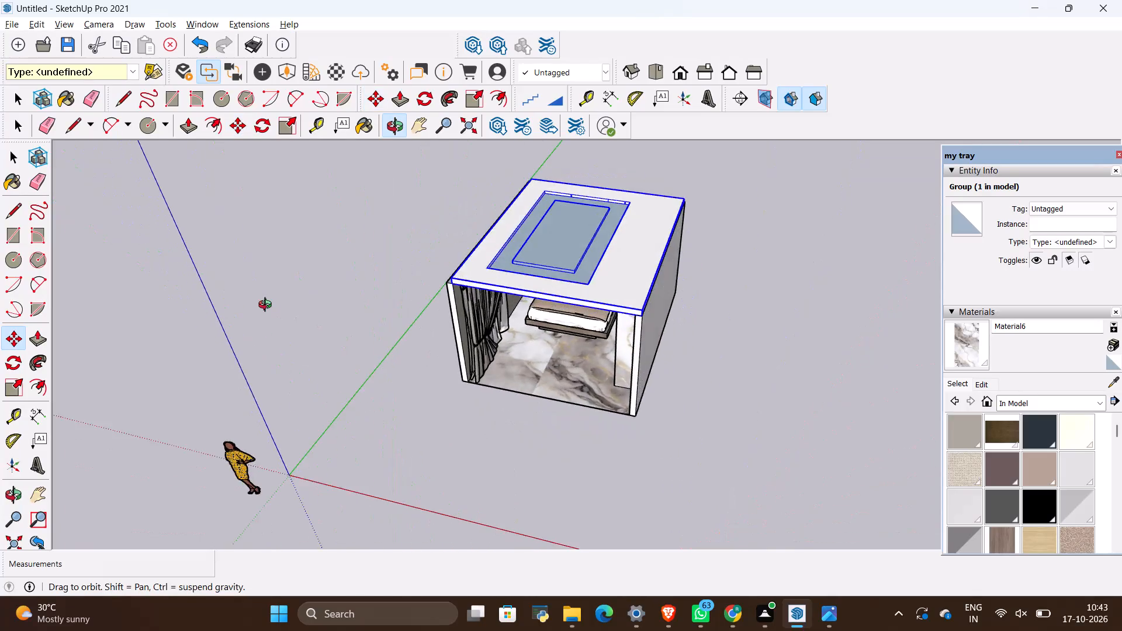
Deselect the ceiling group and examine the furnished bedroom through its open front, including the bed, curtains, fluted wall and marble panel.
key(space)
click(369, 289)
middle_drag(465, 310, 421, 254)
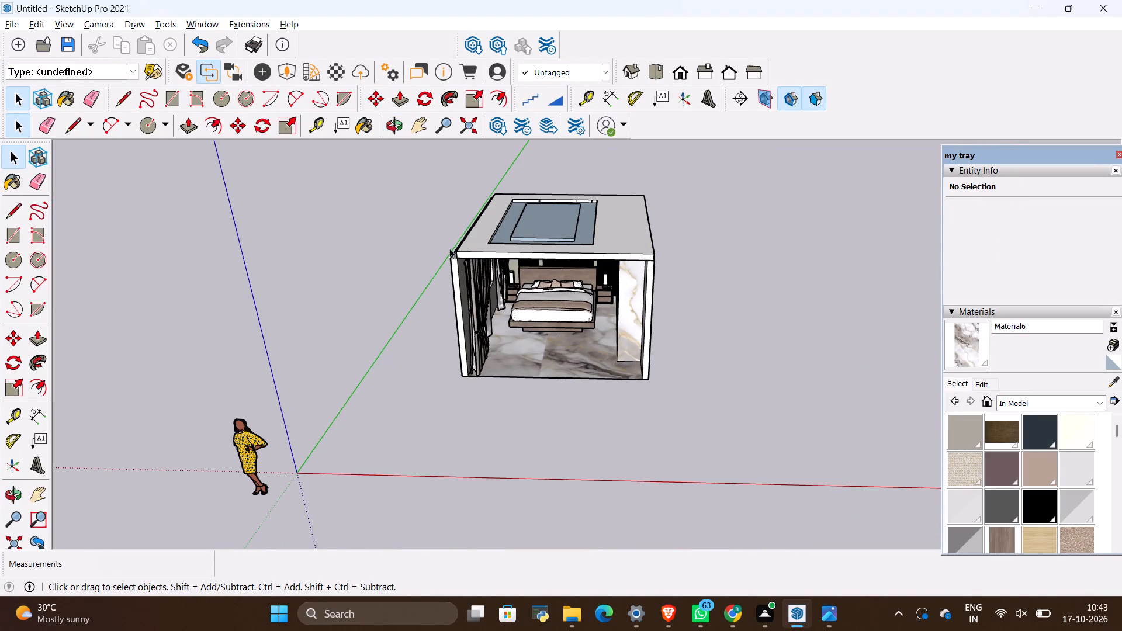
scroll(595, 216, up, 3)
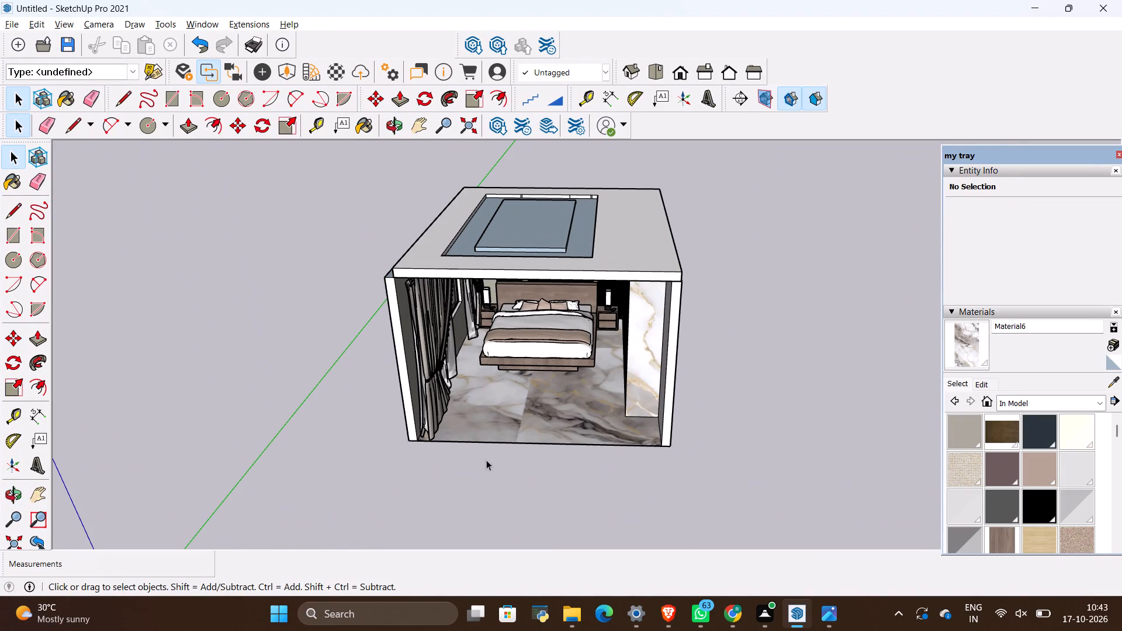
middle_drag(486, 460, 411, 380)
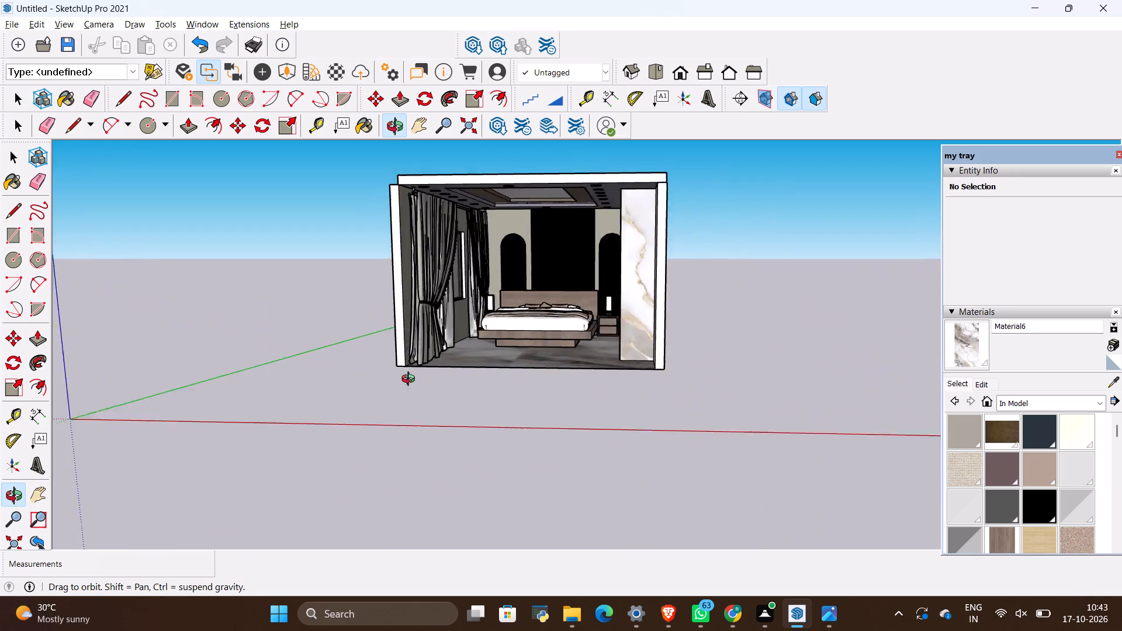
middle_drag(411, 380, 378, 386)
scroll(460, 297, up, 3)
middle_drag(435, 323, 555, 335)
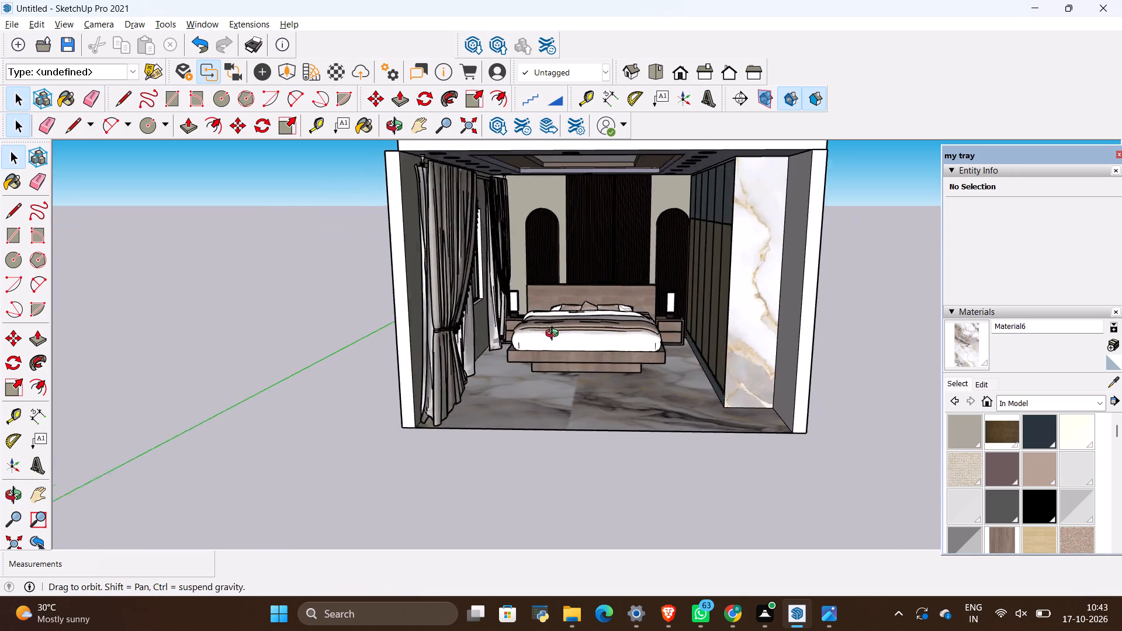
middle_drag(555, 335, 555, 291)
scroll(546, 318, down, 5)
middle_drag(620, 261, 631, 318)
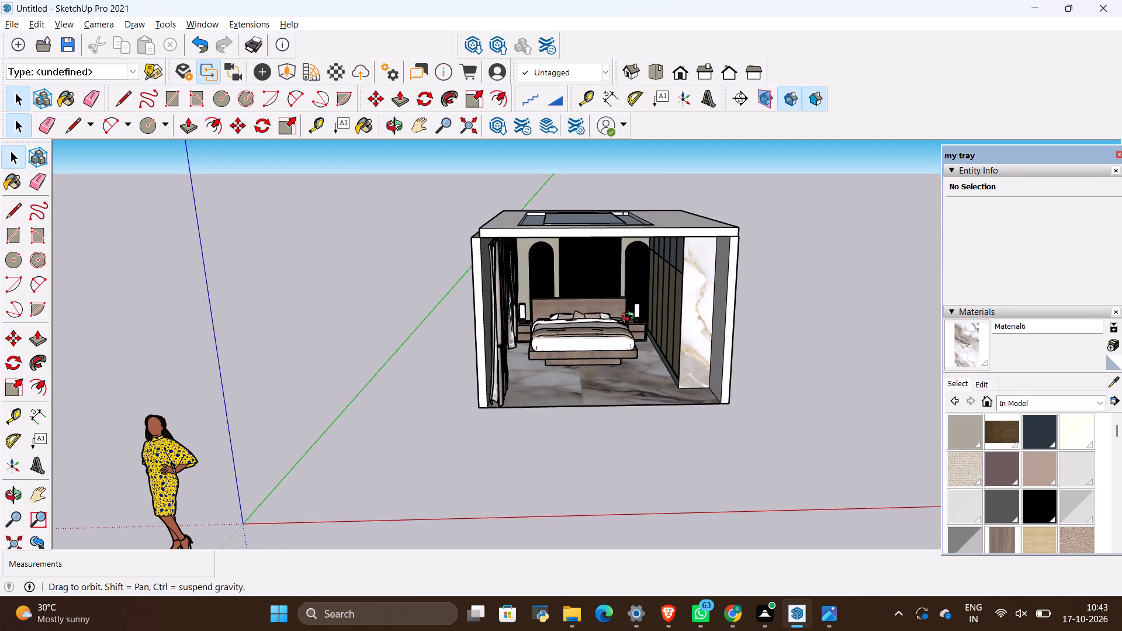
middle_drag(631, 318, 630, 305)
scroll(647, 333, up, 4)
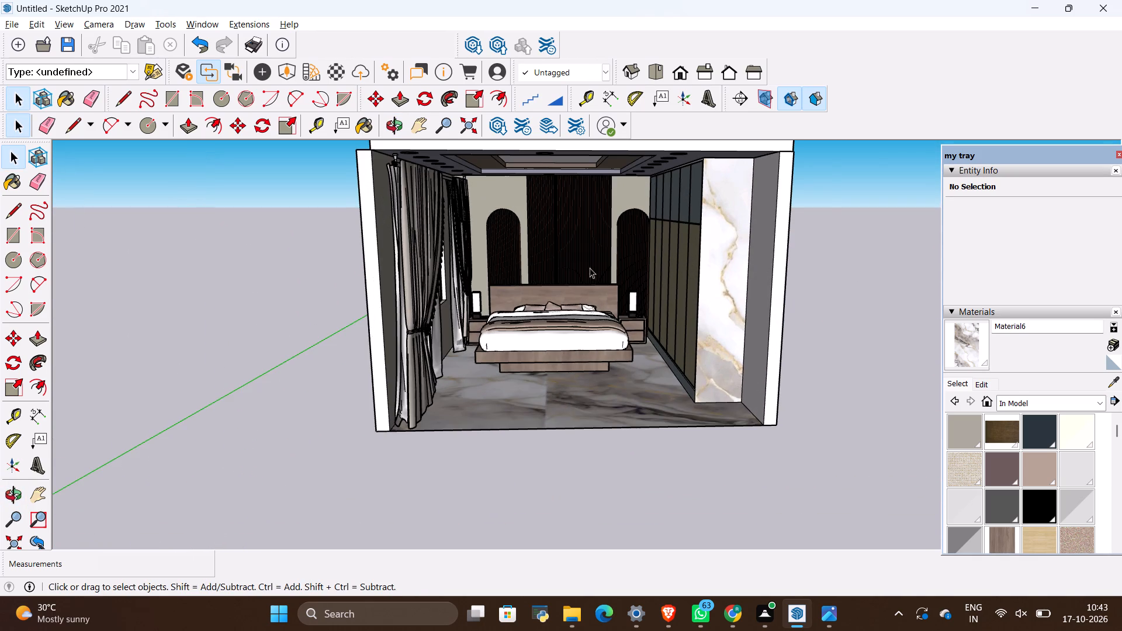
scroll(548, 230, up, 3)
scroll(569, 307, up, 3)
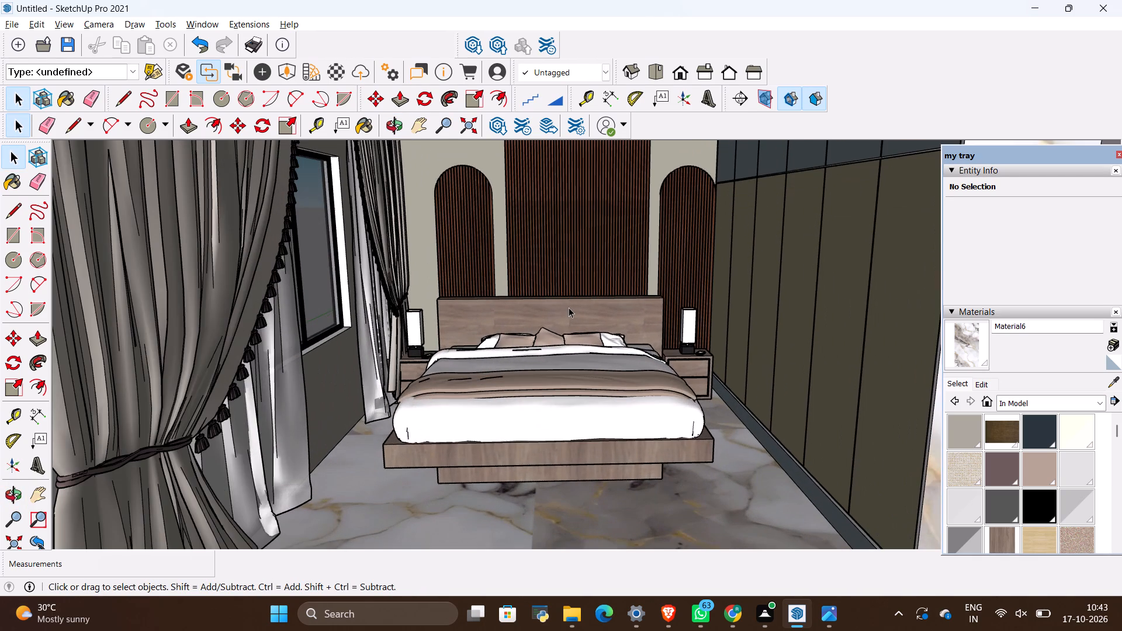
scroll(569, 307, down, 2)
middle_drag(591, 329, 542, 330)
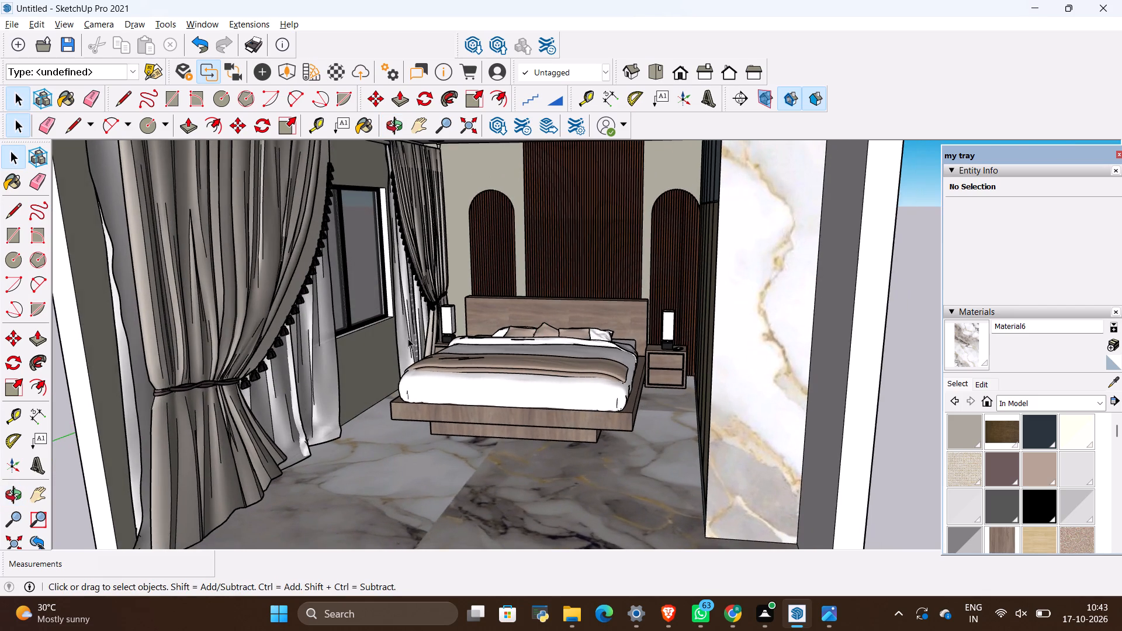
scroll(408, 338, up, 2)
scroll(410, 330, down, 6)
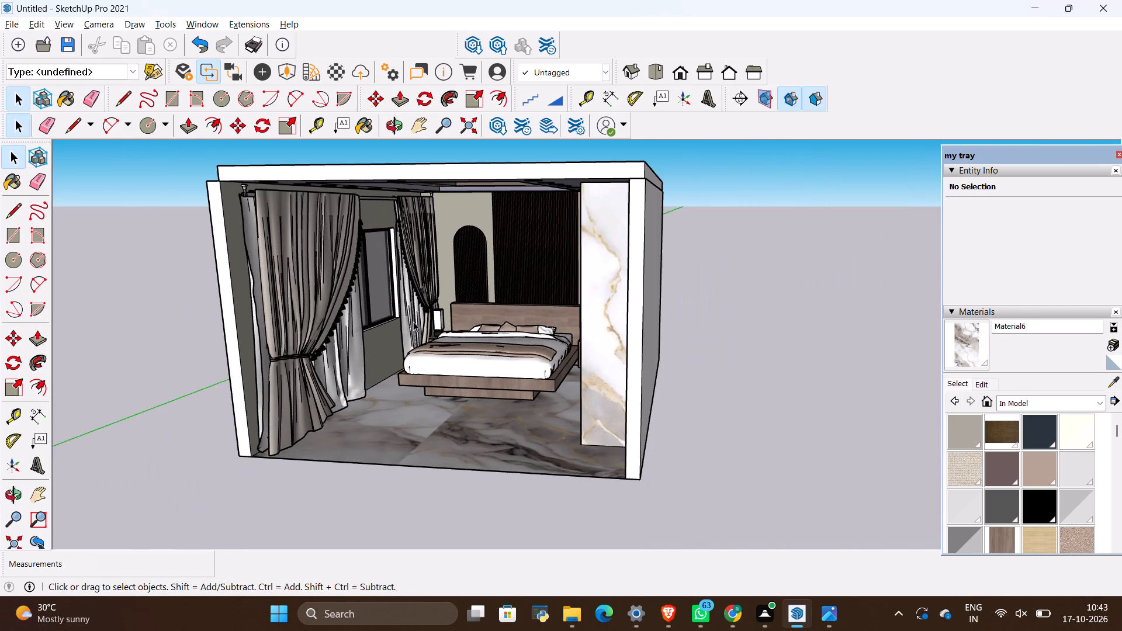
Examine the underside of the fitted ceiling, with its recessed tray and downlights, against the curtains, window wall and back wall.
middle_drag(414, 344, 409, 277)
shift+middle_drag(456, 286, 442, 316)
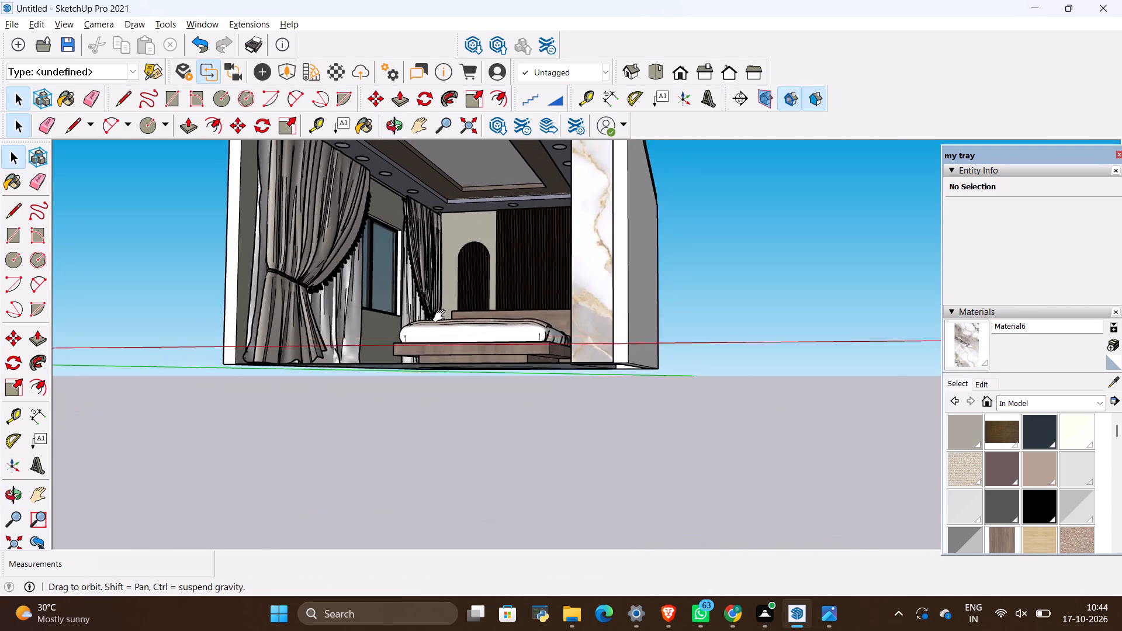
shift+middle_drag(442, 316, 483, 362)
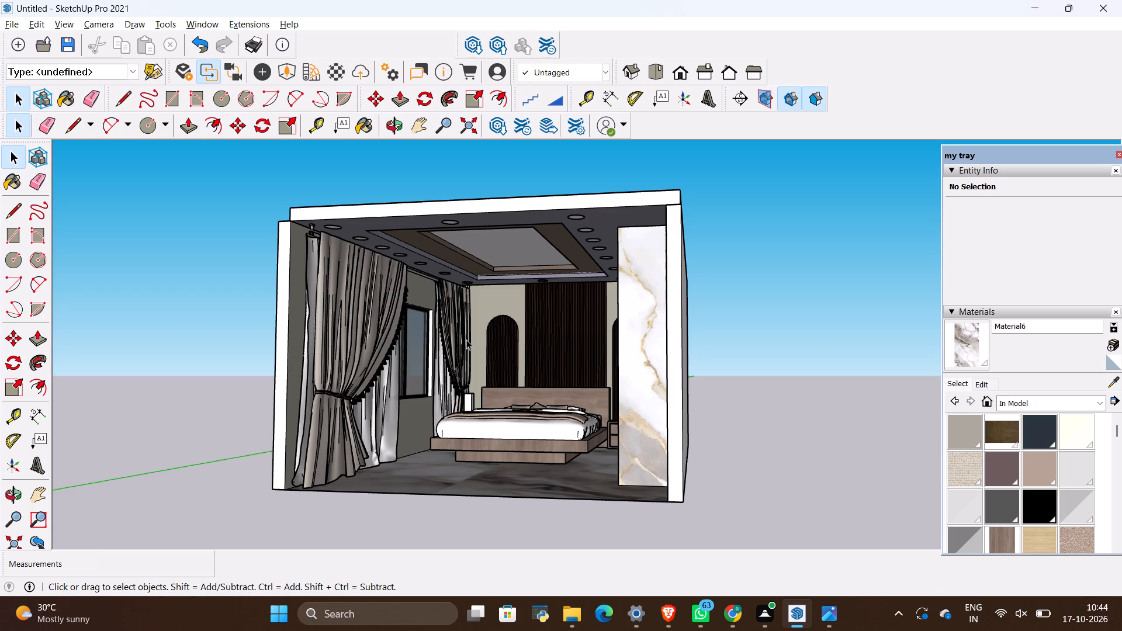
scroll(524, 268, up, 3)
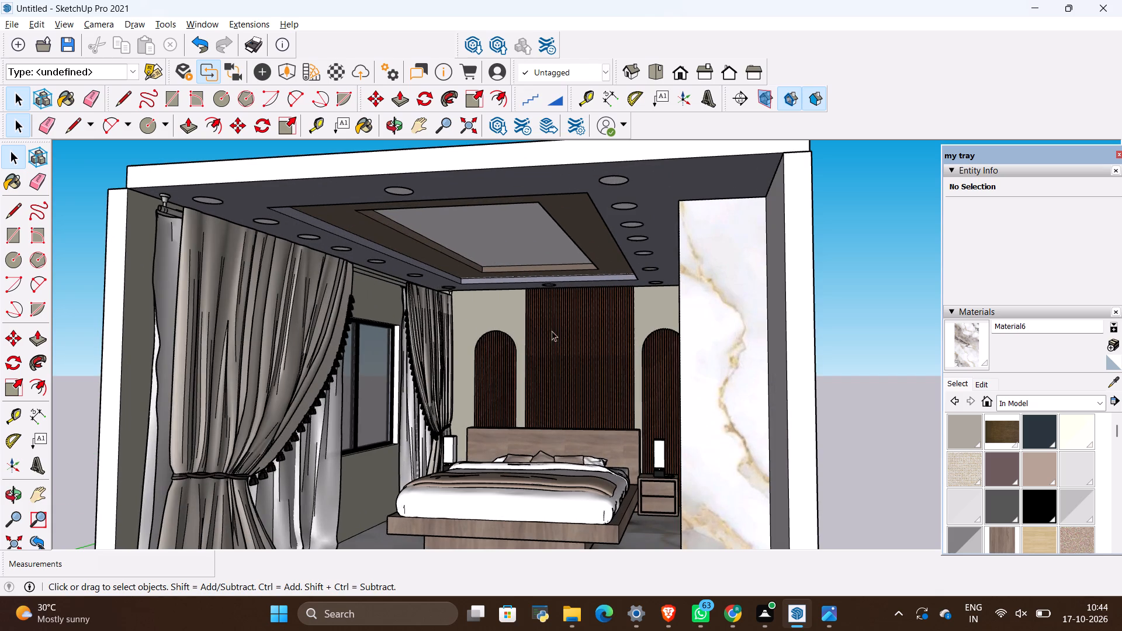
scroll(552, 331, down, 4)
middle_drag(558, 398, 503, 334)
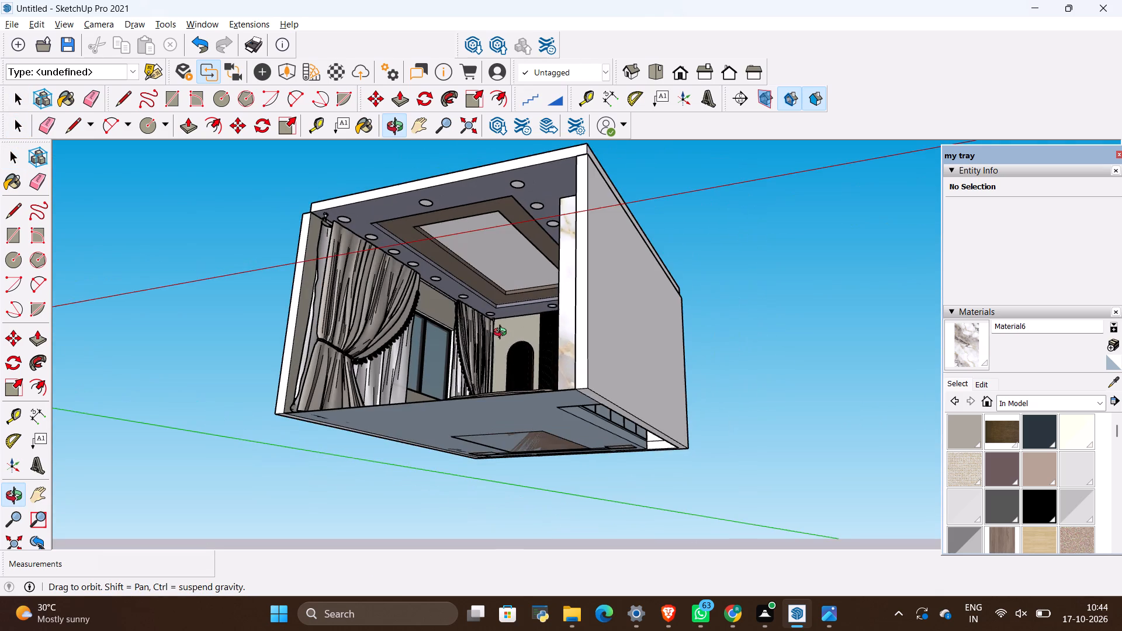
middle_drag(503, 334, 524, 363)
scroll(482, 337, up, 2)
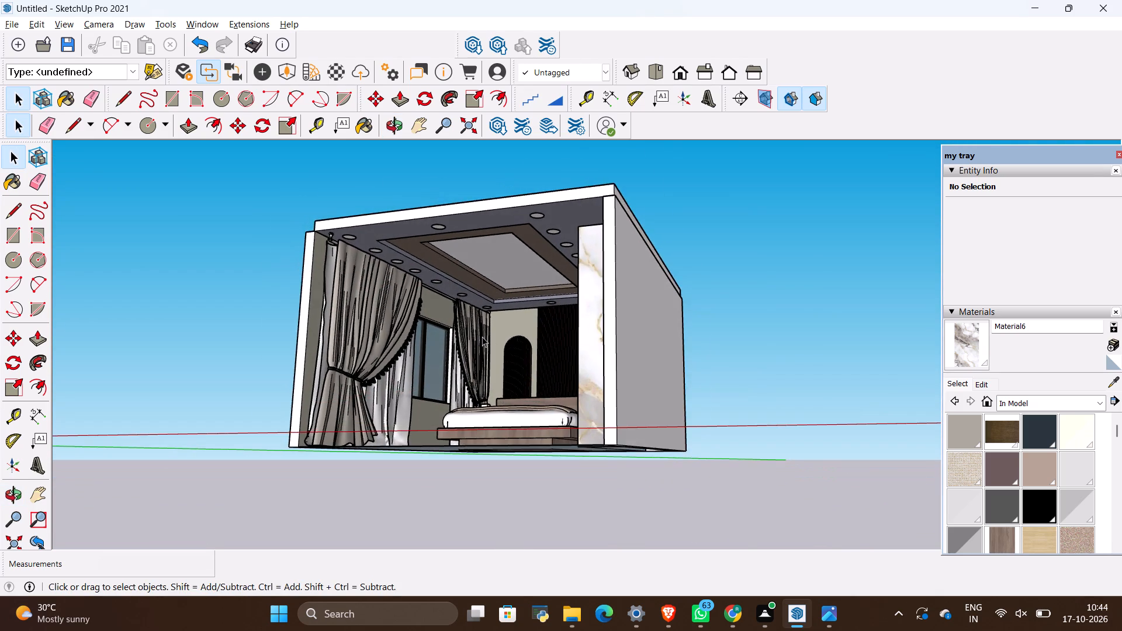
scroll(482, 337, up, 4)
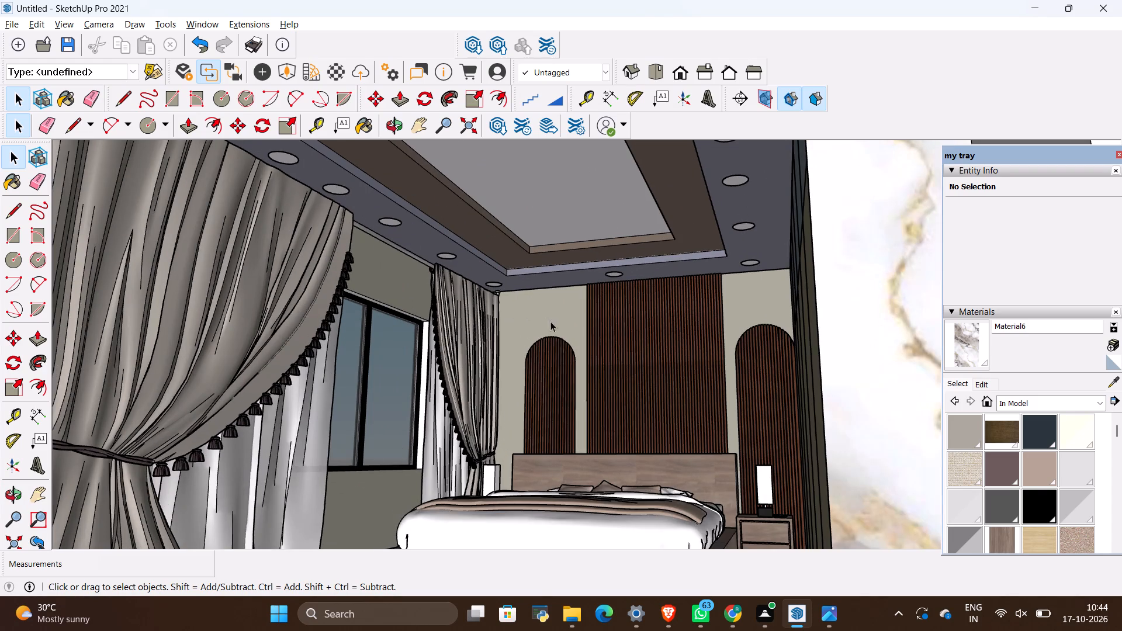
scroll(550, 321, down, 3)
middle_drag(489, 323, 561, 334)
middle_drag(514, 327, 410, 331)
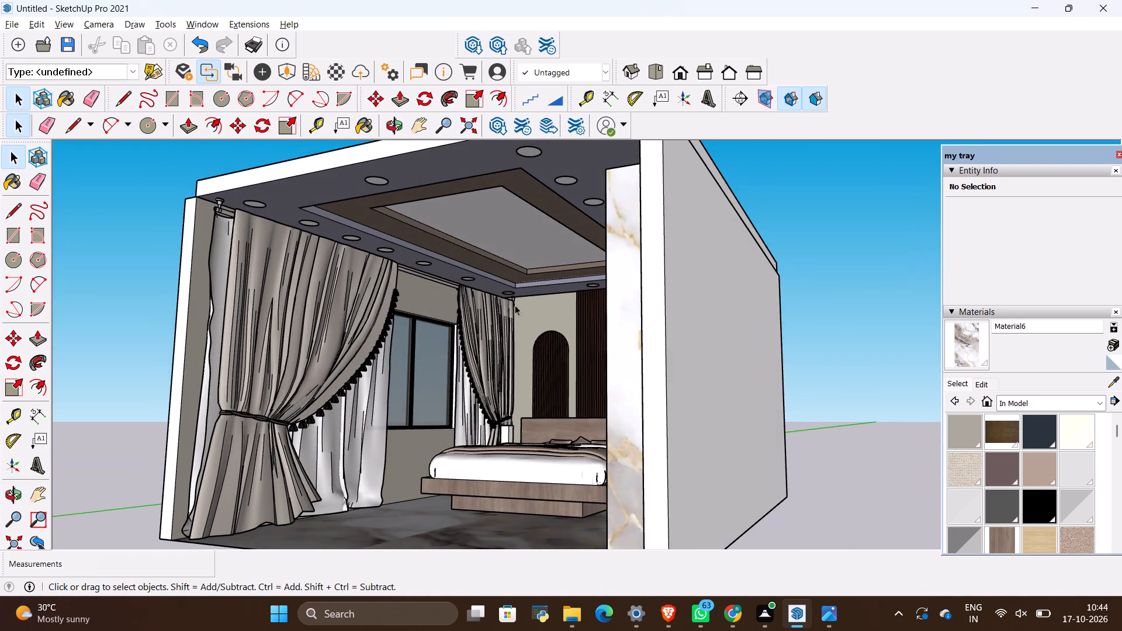
scroll(515, 305, down, 3)
scroll(500, 420, up, 7)
middle_drag(570, 256, 593, 293)
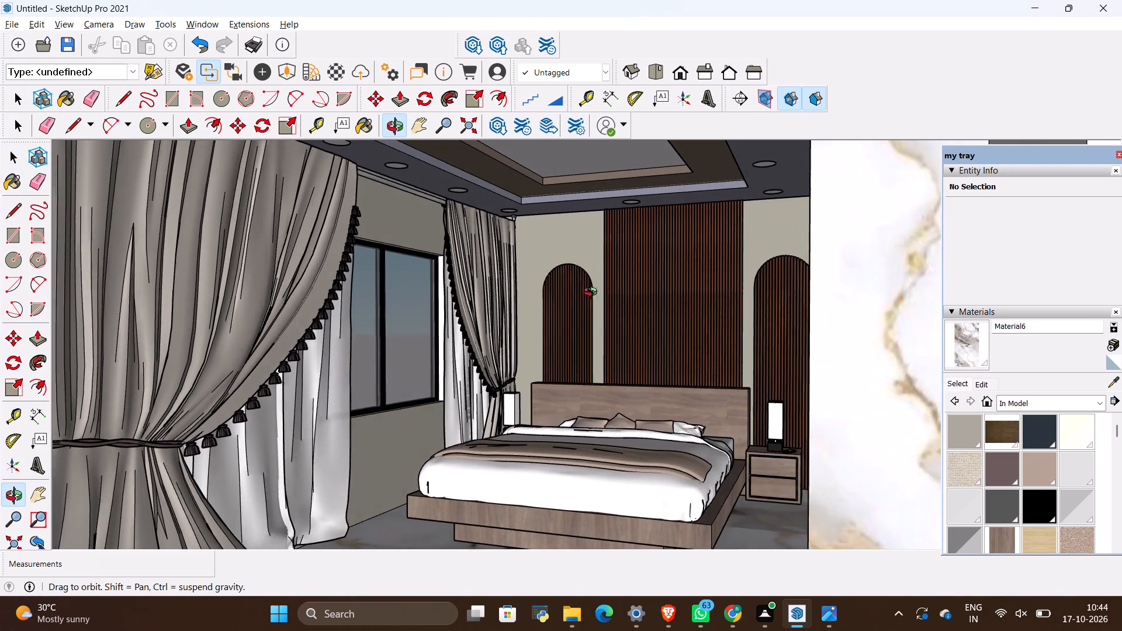
middle_drag(593, 293, 617, 282)
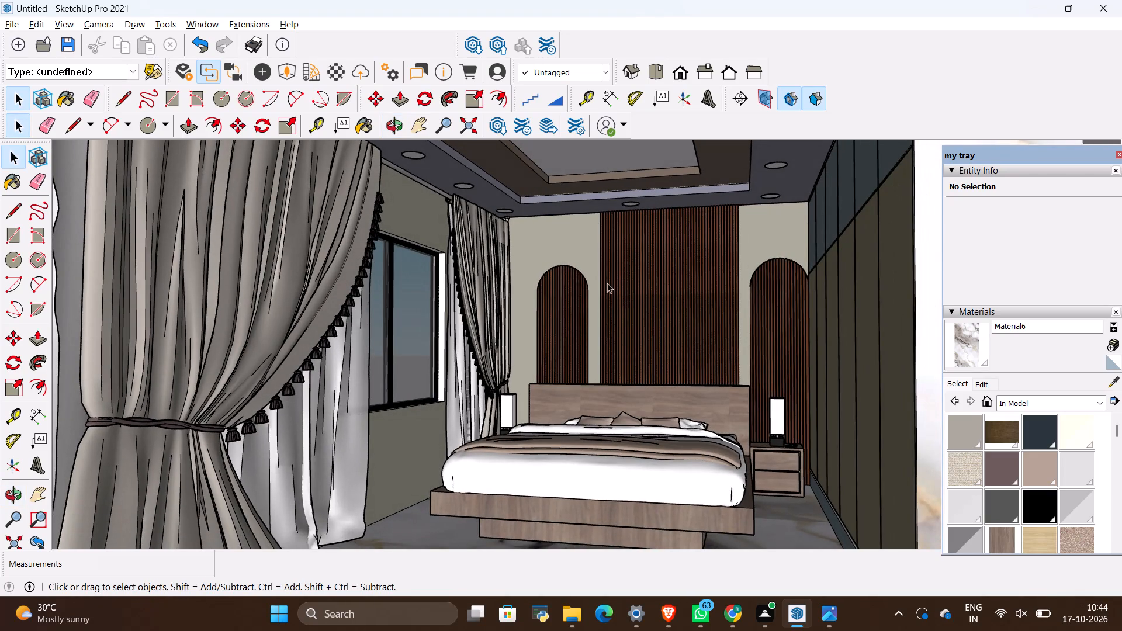
scroll(590, 283, down, 7)
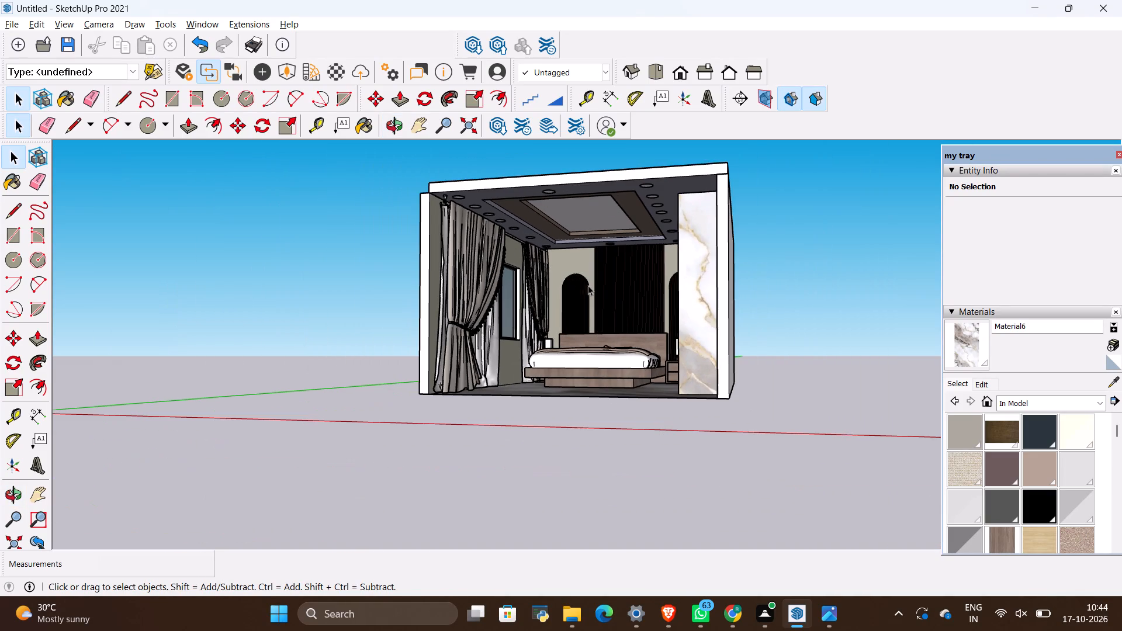
Examine the wardrobe side of the room and how the ceiling meets the wardrobe and fluted back wall from a low viewpoint.
middle_drag(504, 321, 580, 353)
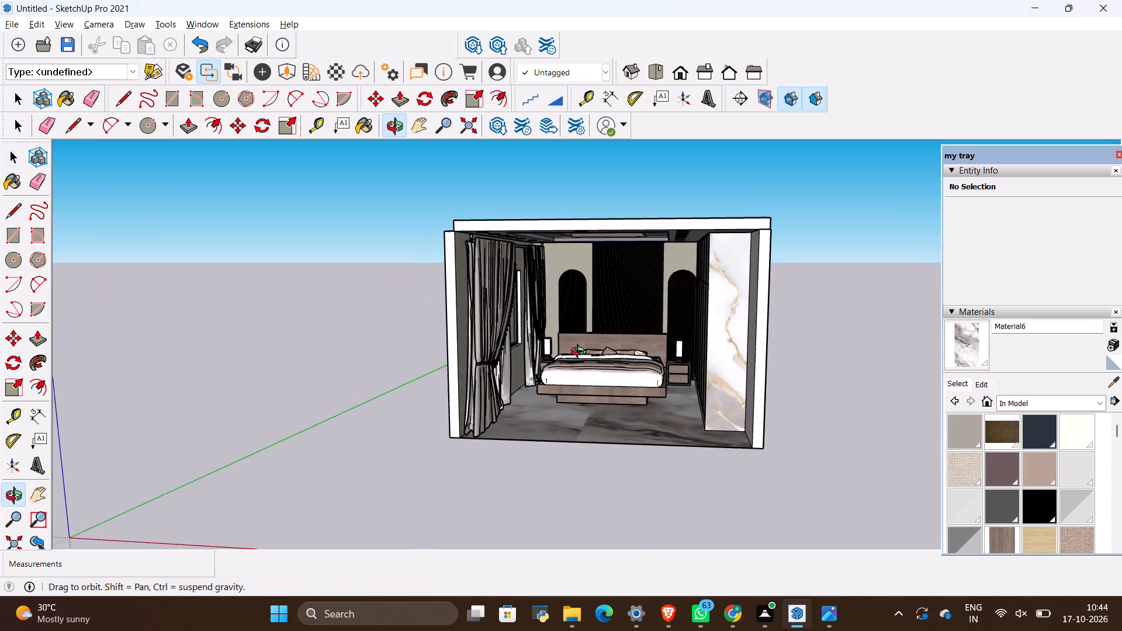
middle_drag(580, 353, 601, 289)
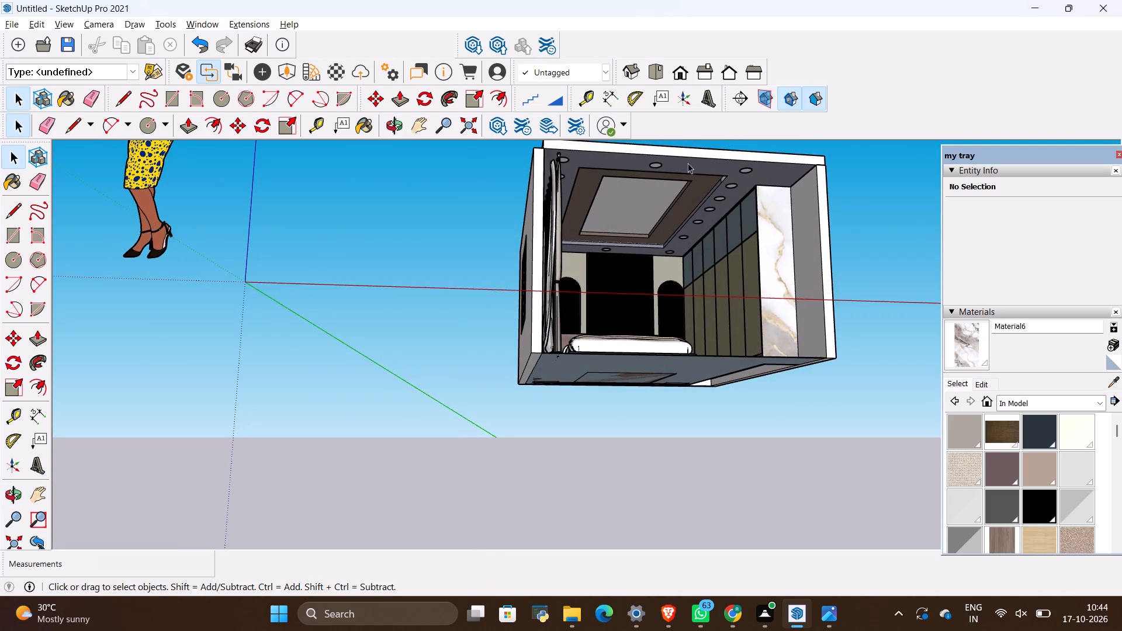
scroll(720, 151, up, 6)
scroll(715, 348, up, 3)
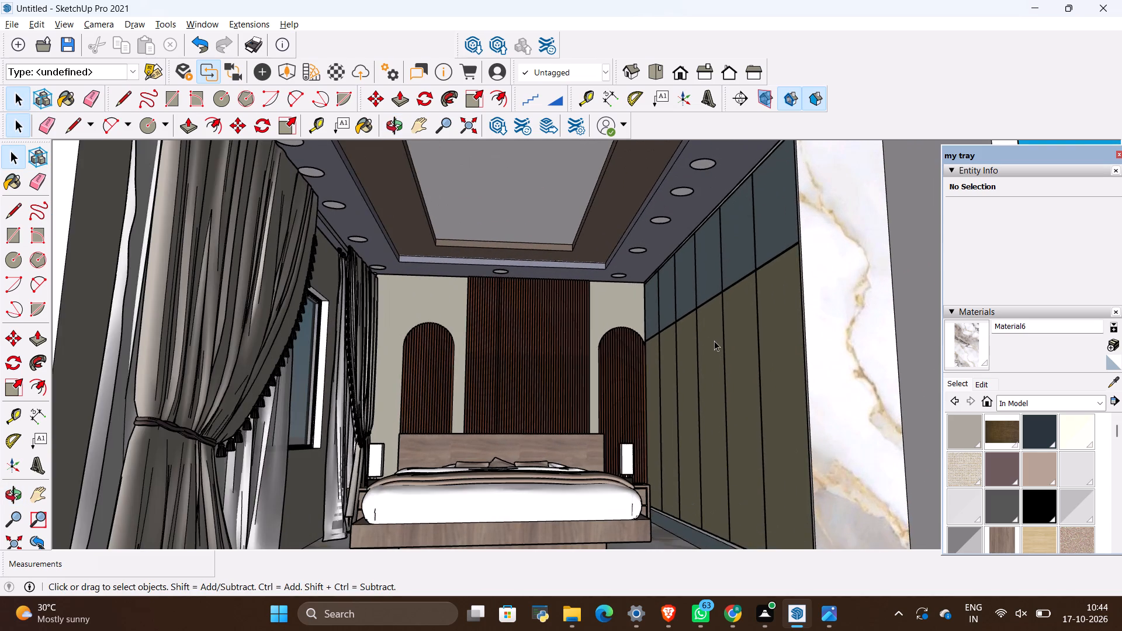
scroll(702, 306, down, 4)
middle_drag(683, 354, 680, 339)
scroll(667, 367, up, 4)
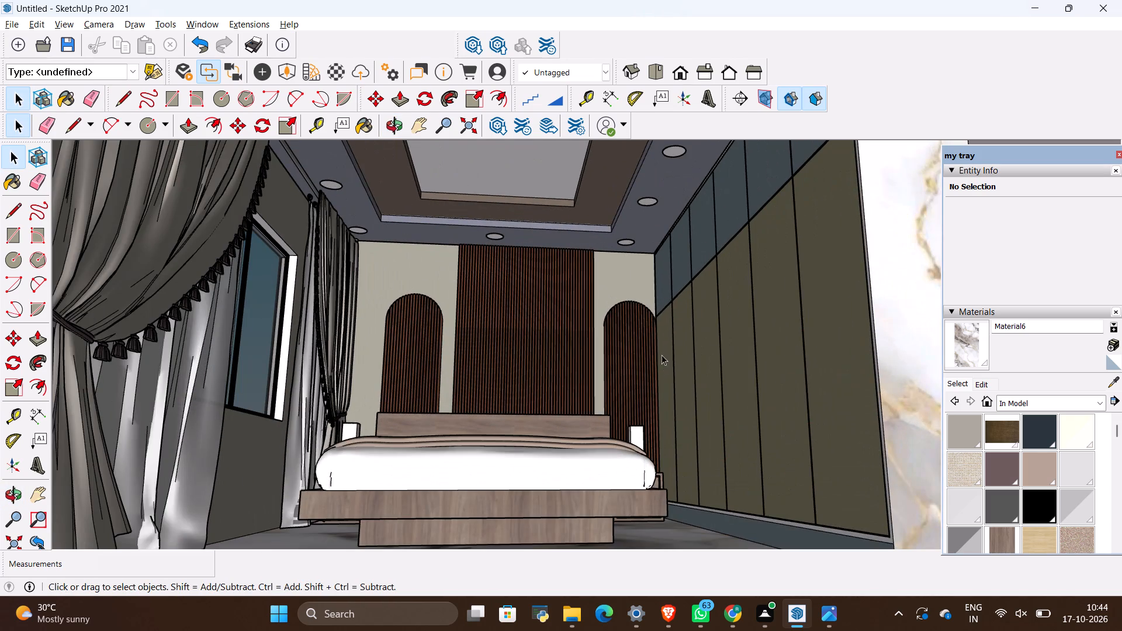
middle_drag(667, 295, 664, 324)
scroll(664, 323, down, 1)
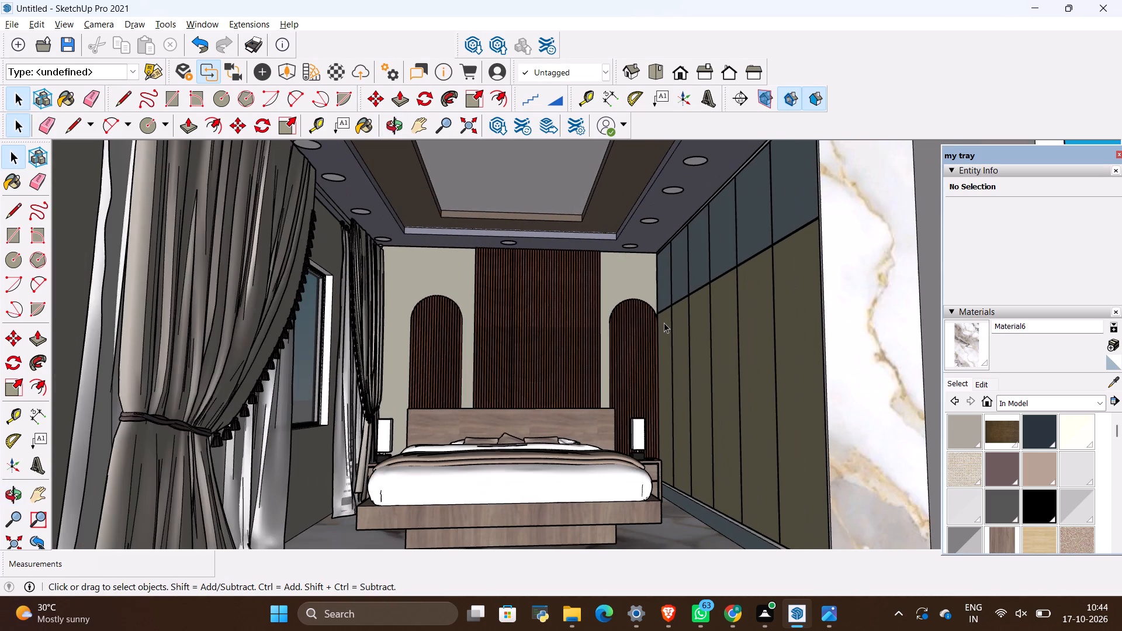
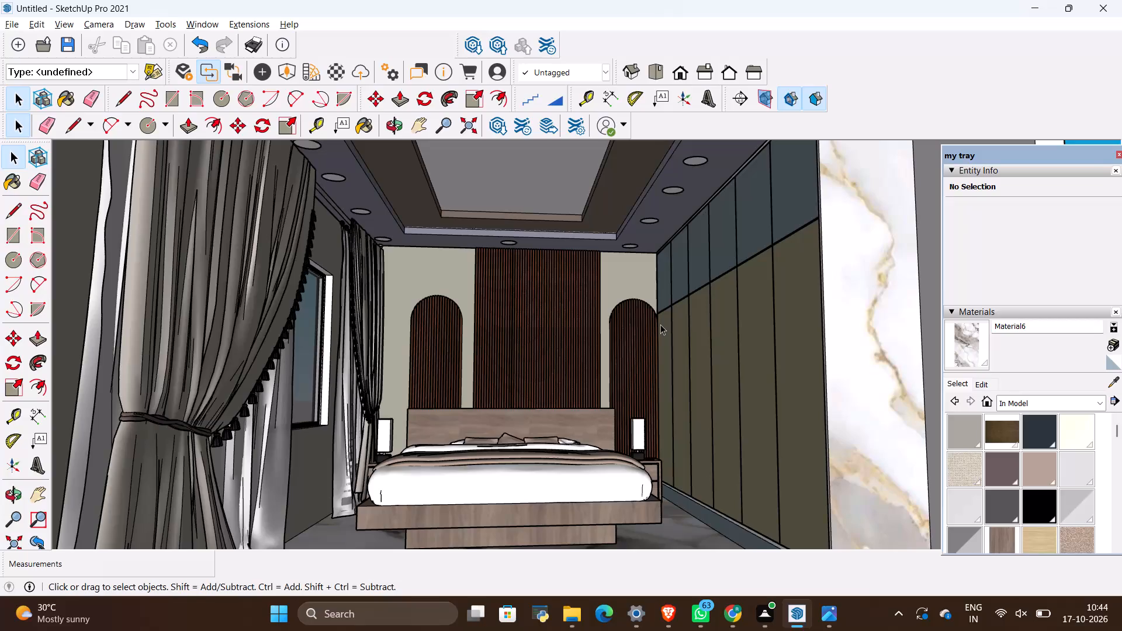
Compare the furnished bedroom's back wall and open-front view with the bedroom reference photo.
scroll(654, 321, down, 2)
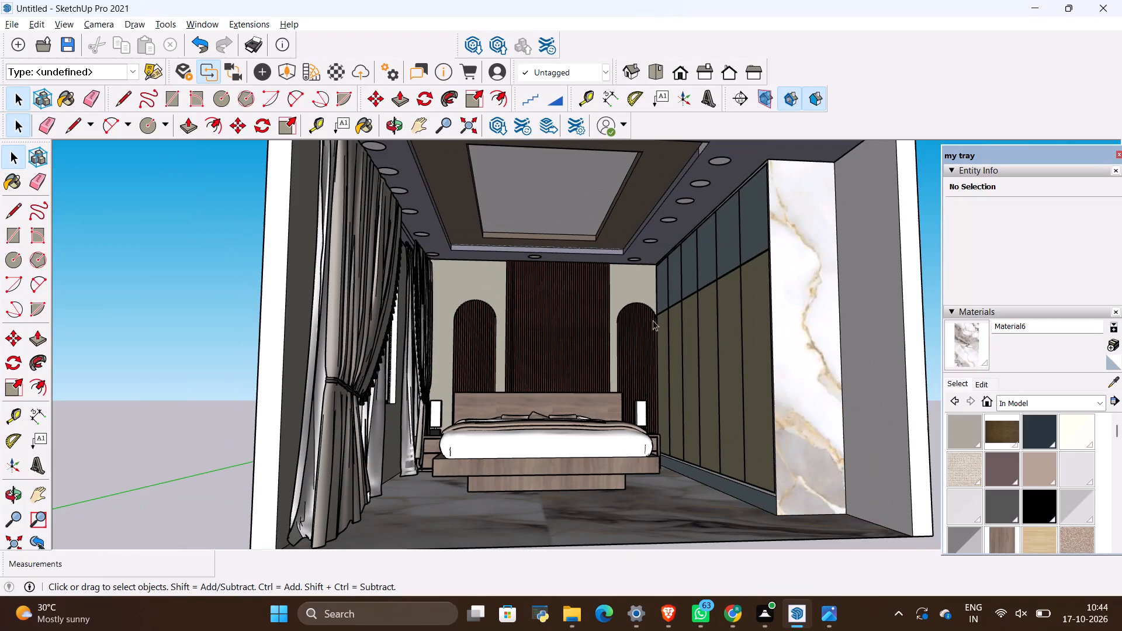
middle_drag(650, 319, 624, 329)
scroll(621, 312, down, 2)
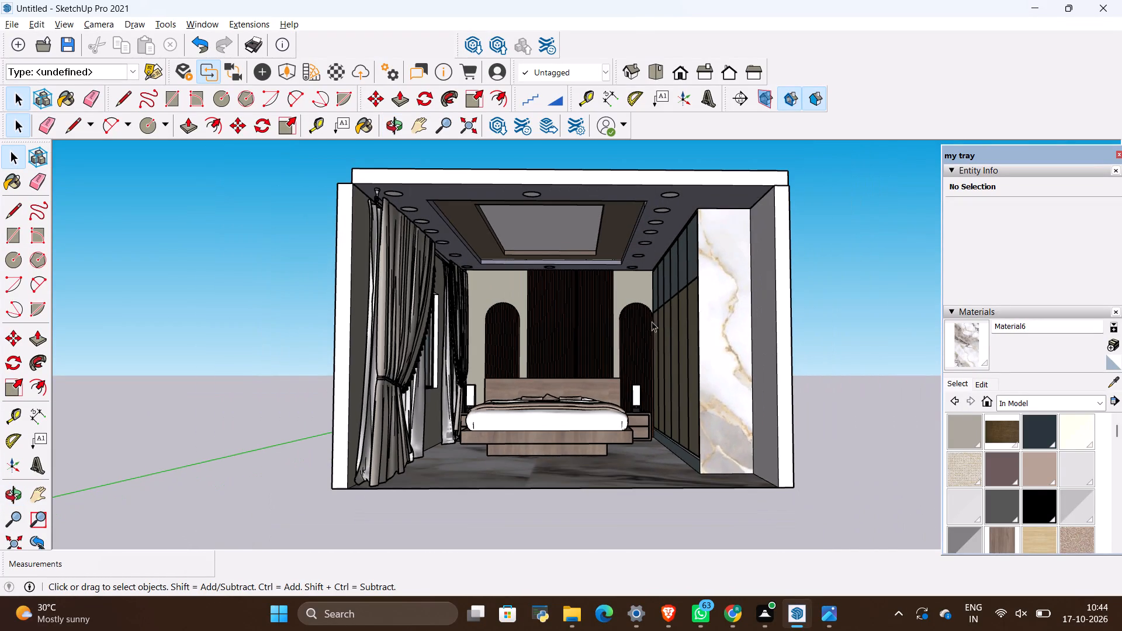
click(833, 604)
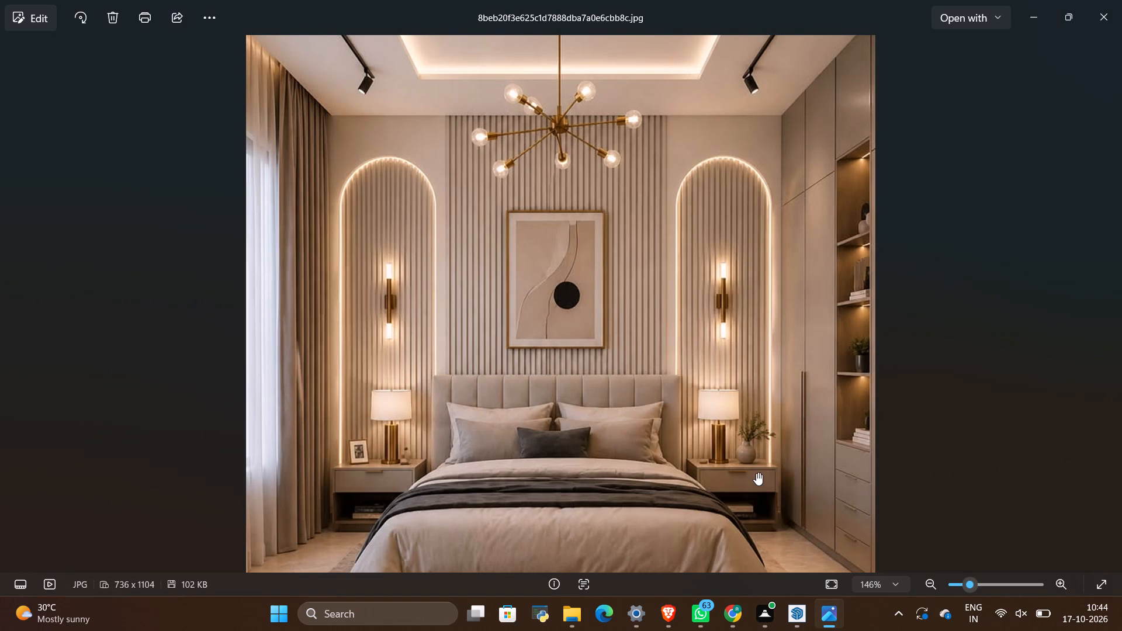
click(822, 611)
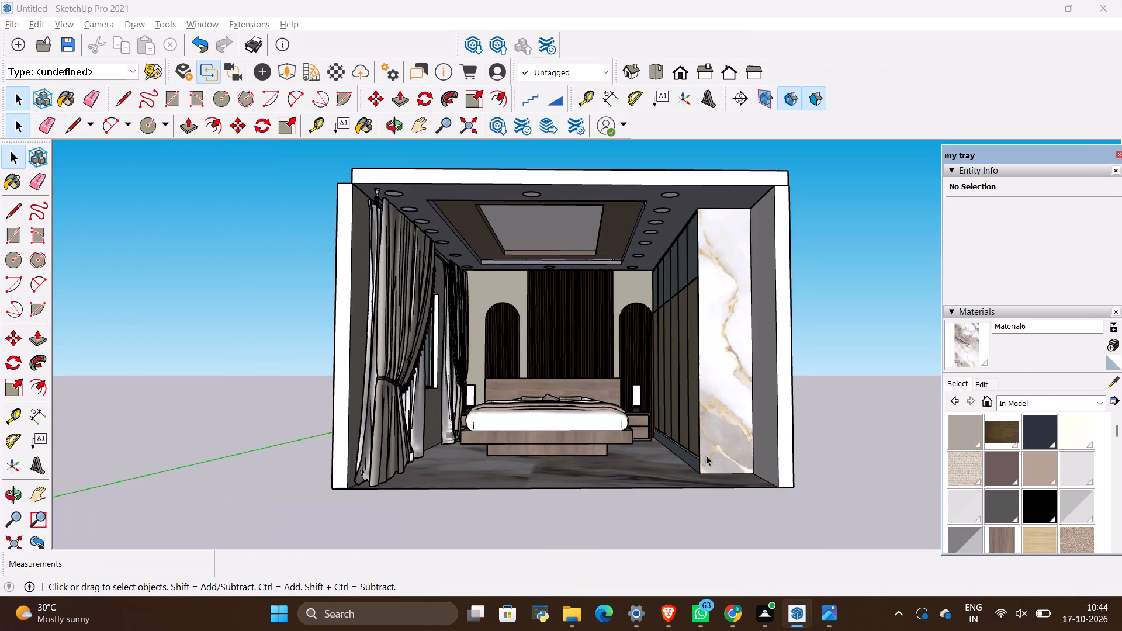
scroll(679, 373, up, 3)
scroll(565, 263, up, 3)
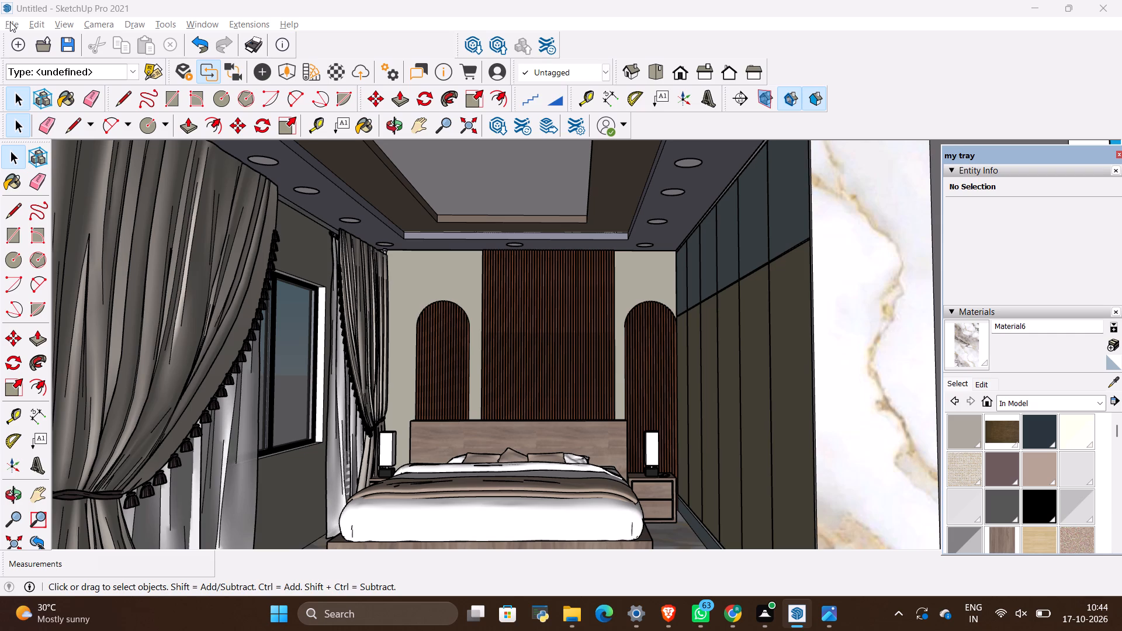
Import the Photo+Frames+03 model from the Downloads folder.
click(10, 22)
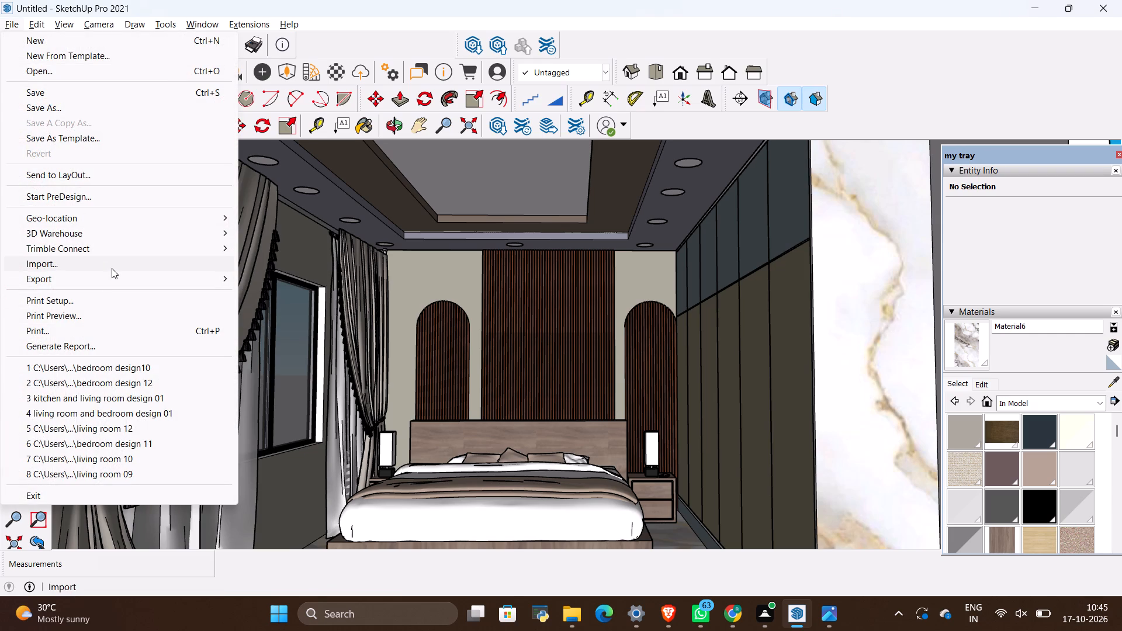
click(112, 268)
scroll(109, 233, down, 4)
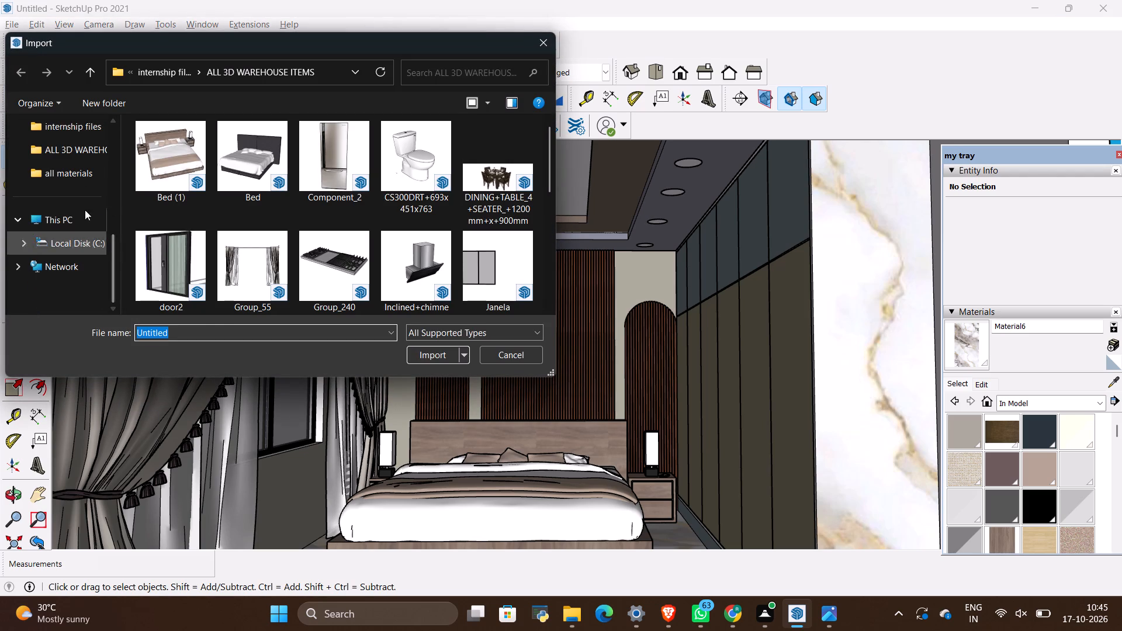
click(85, 168)
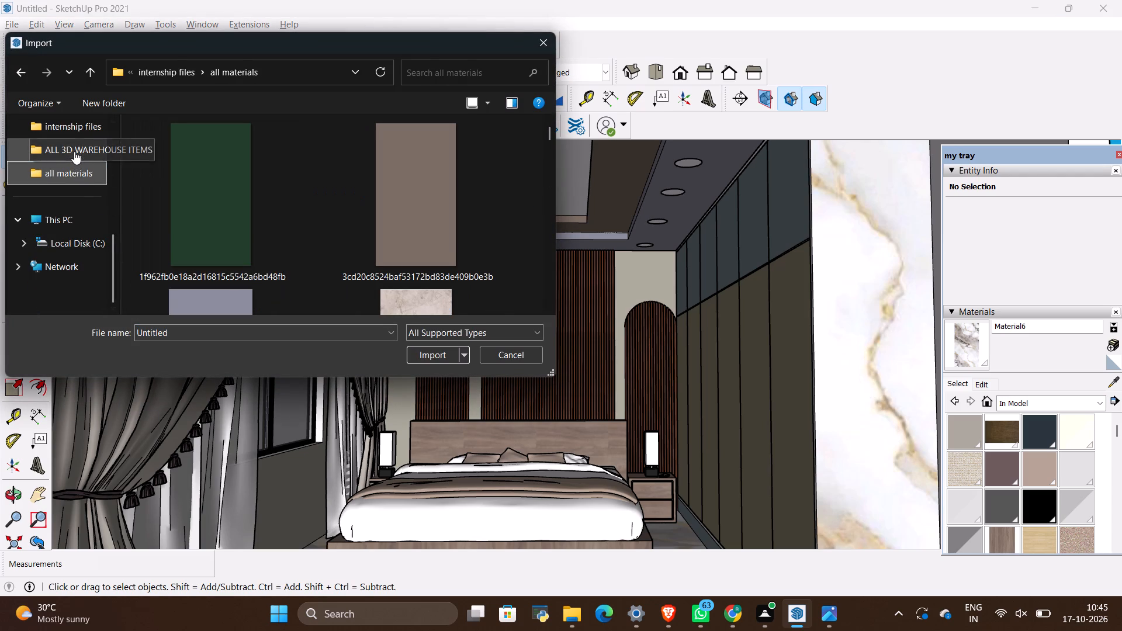
click(73, 151)
scroll(44, 171, up, 2)
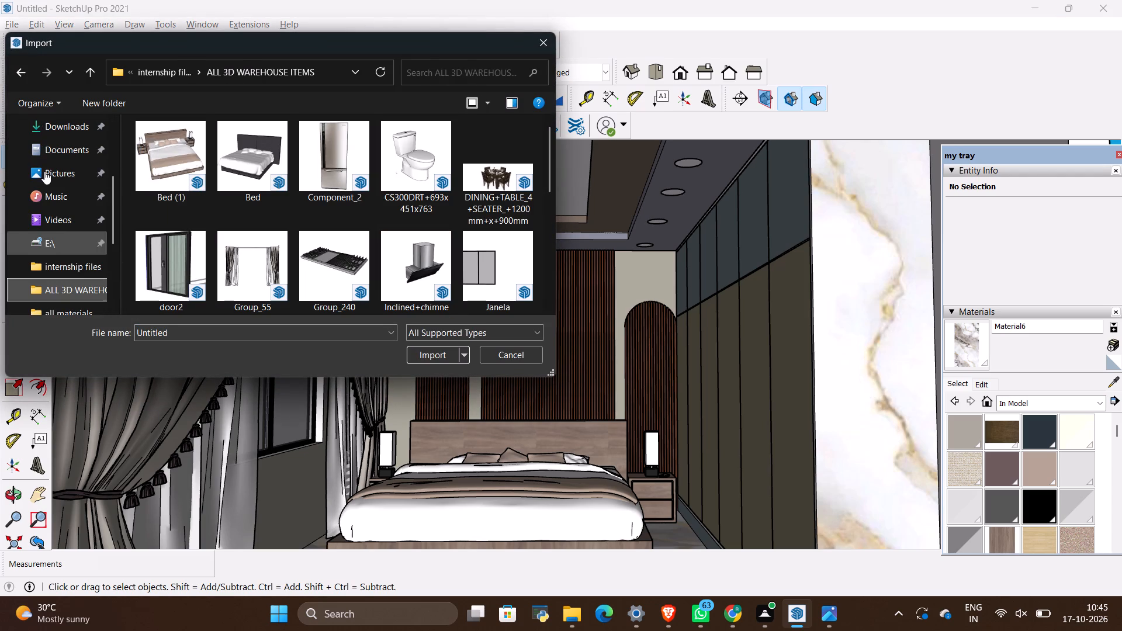
click(69, 130)
scroll(259, 247, down, 3)
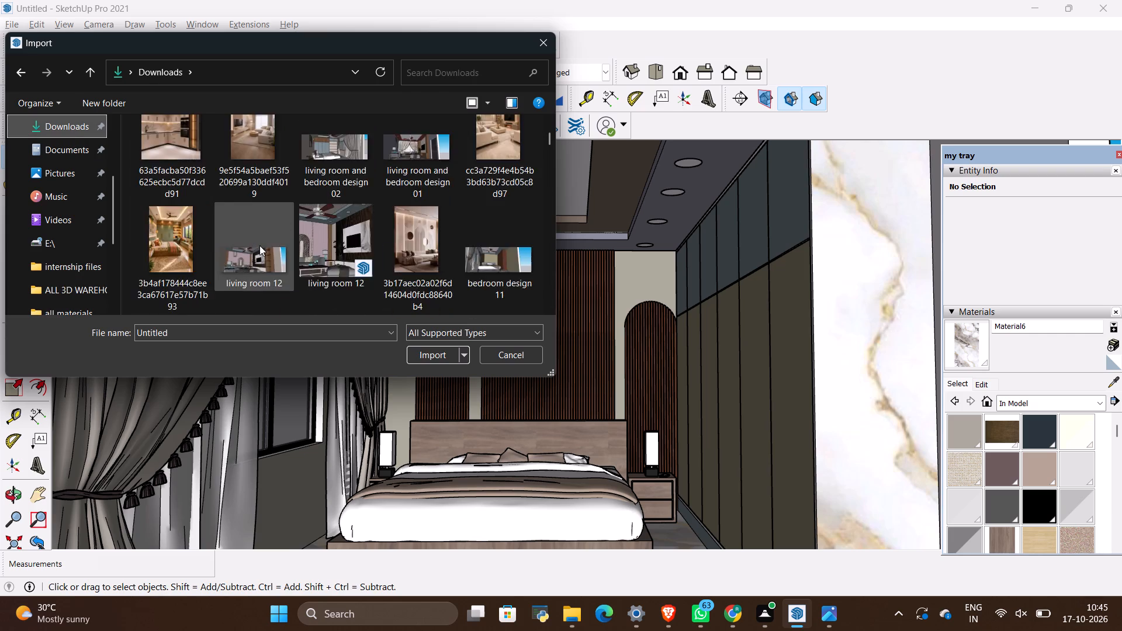
scroll(259, 245, down, 10)
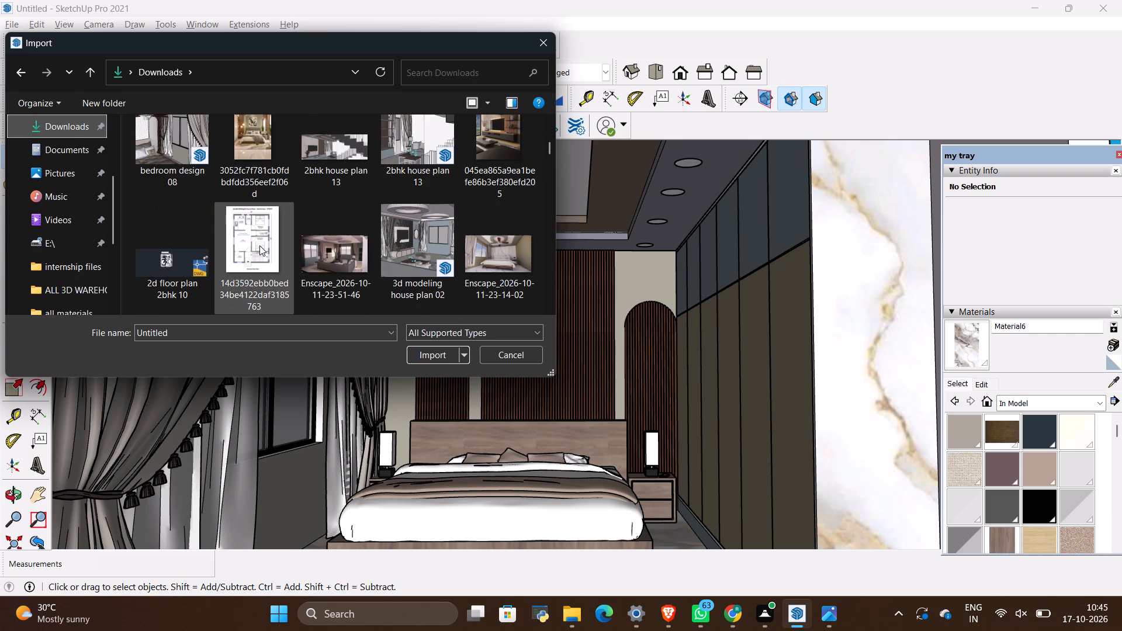
scroll(259, 245, down, 5)
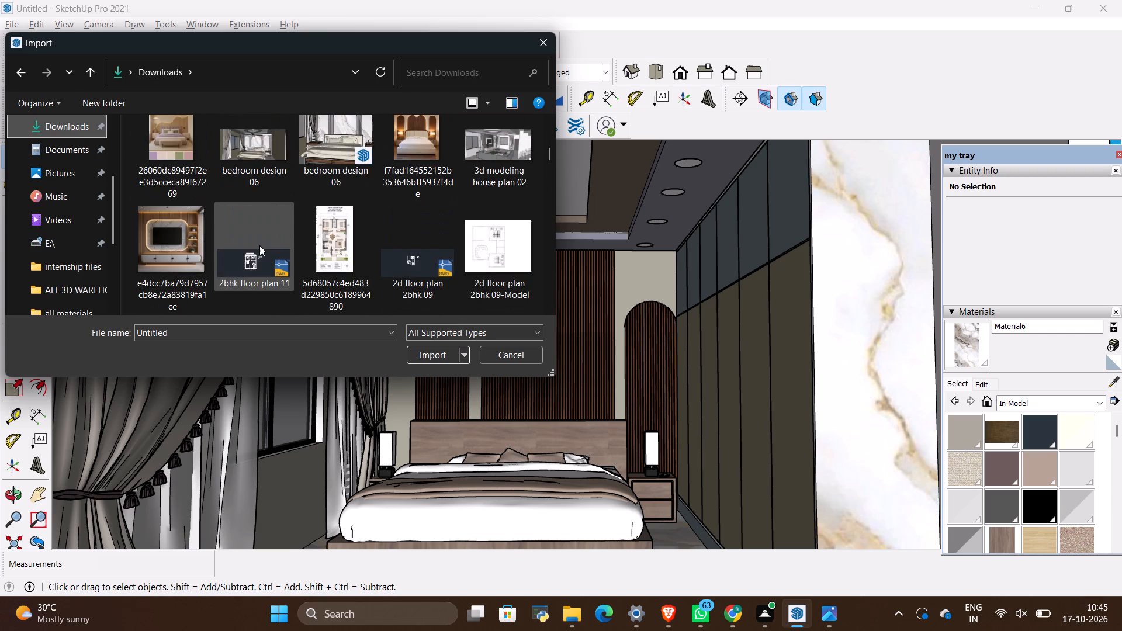
scroll(259, 245, down, 4)
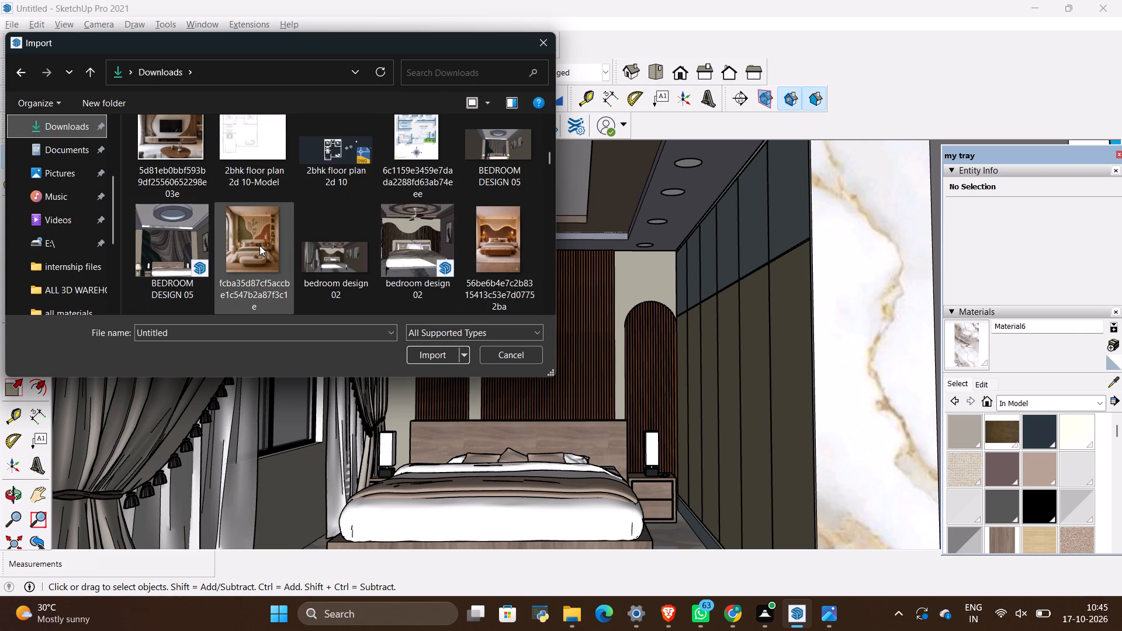
scroll(259, 245, down, 2)
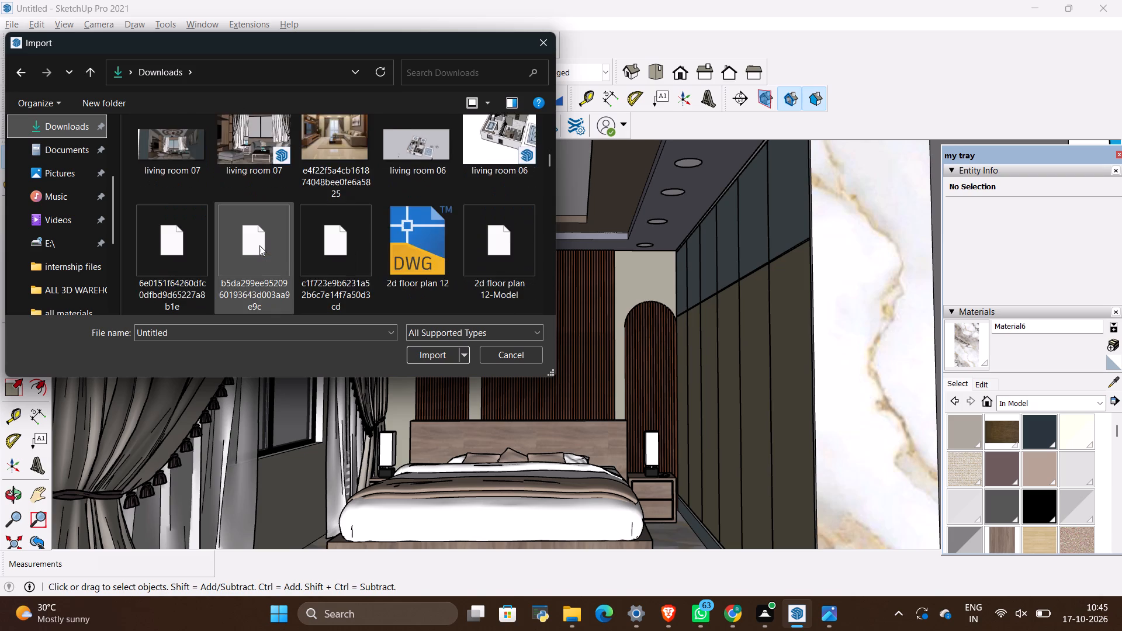
scroll(259, 245, down, 4)
scroll(259, 245, up, 7)
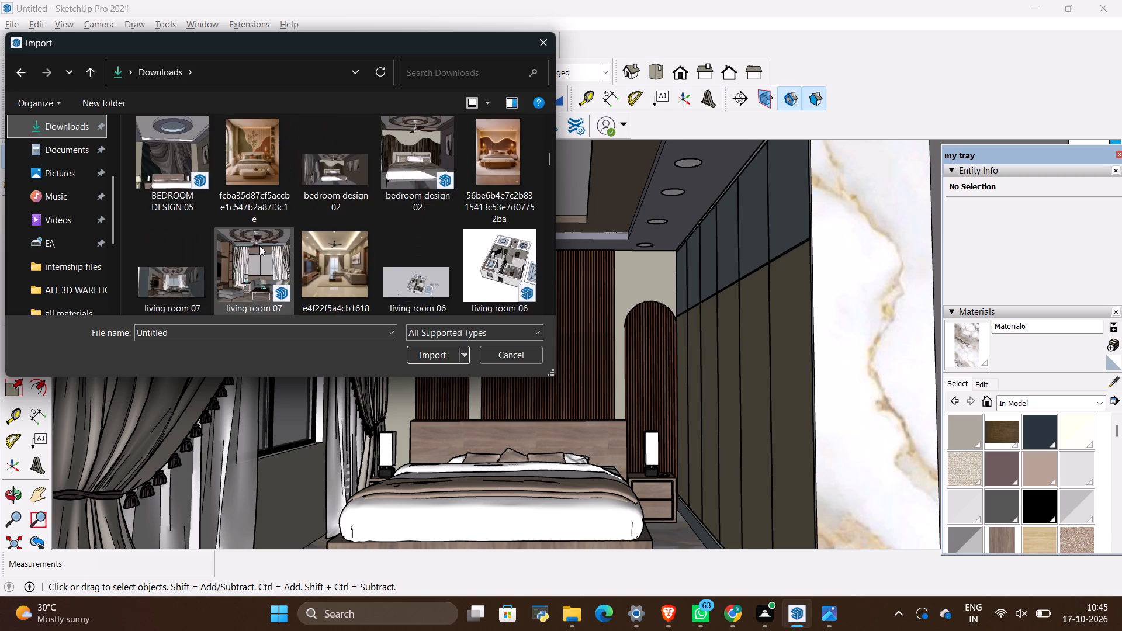
scroll(259, 245, up, 5)
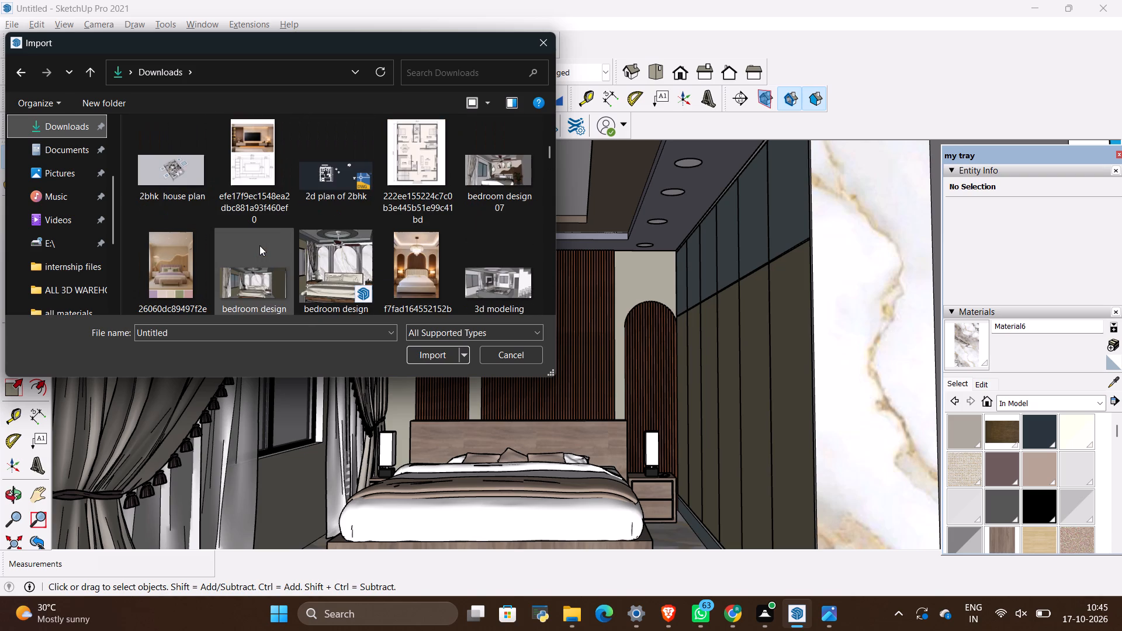
scroll(259, 245, up, 4)
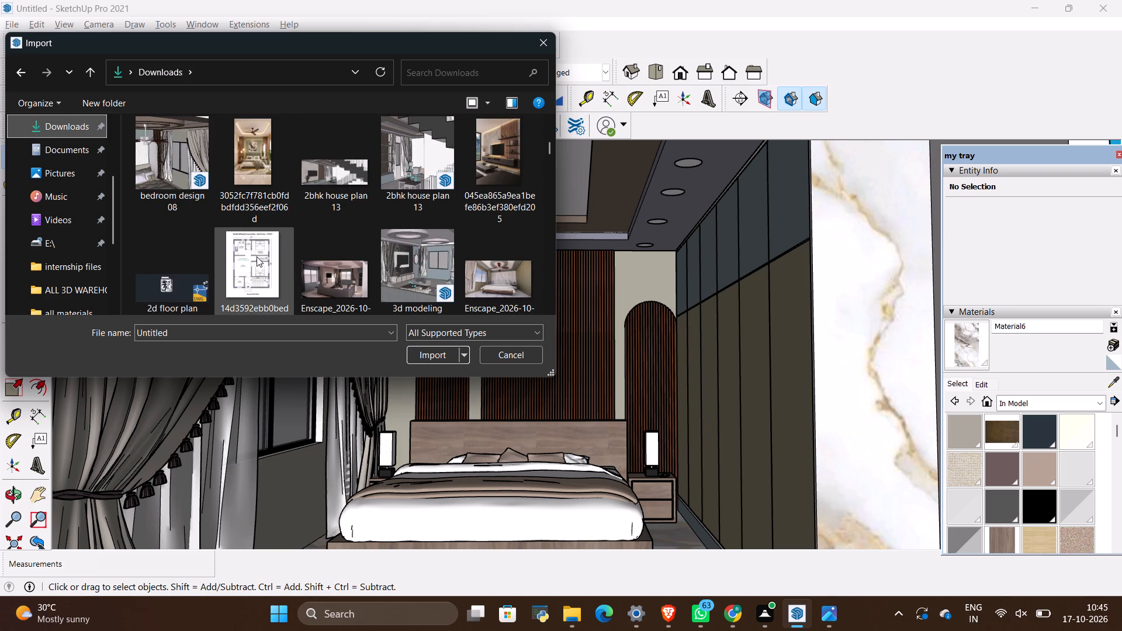
scroll(257, 254, up, 1)
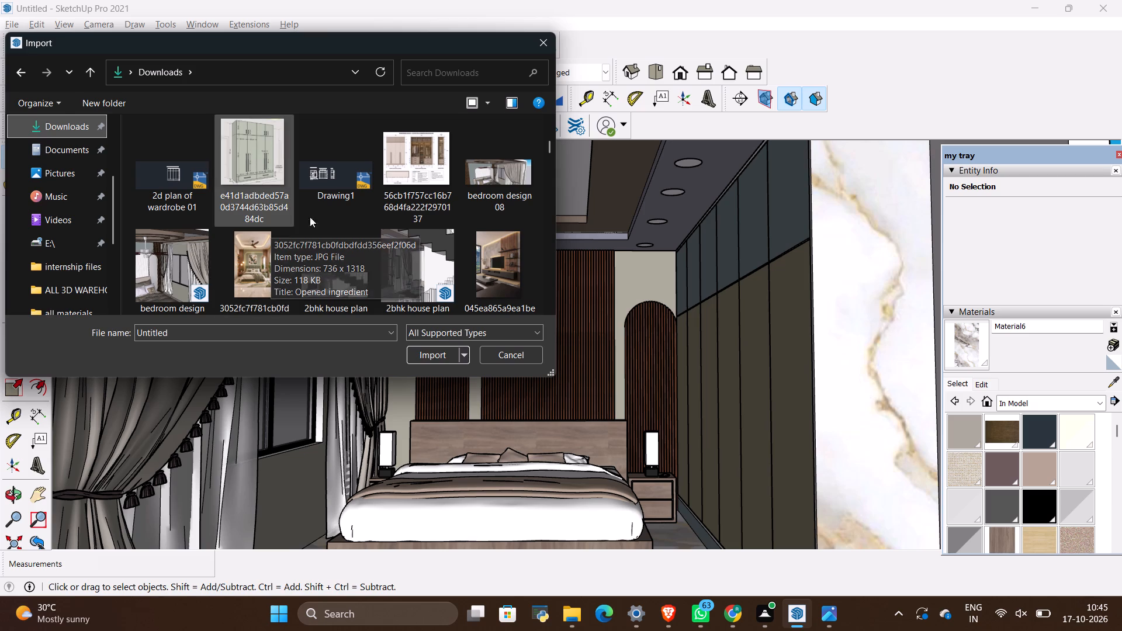
scroll(387, 210, up, 8)
scroll(378, 235, down, 1)
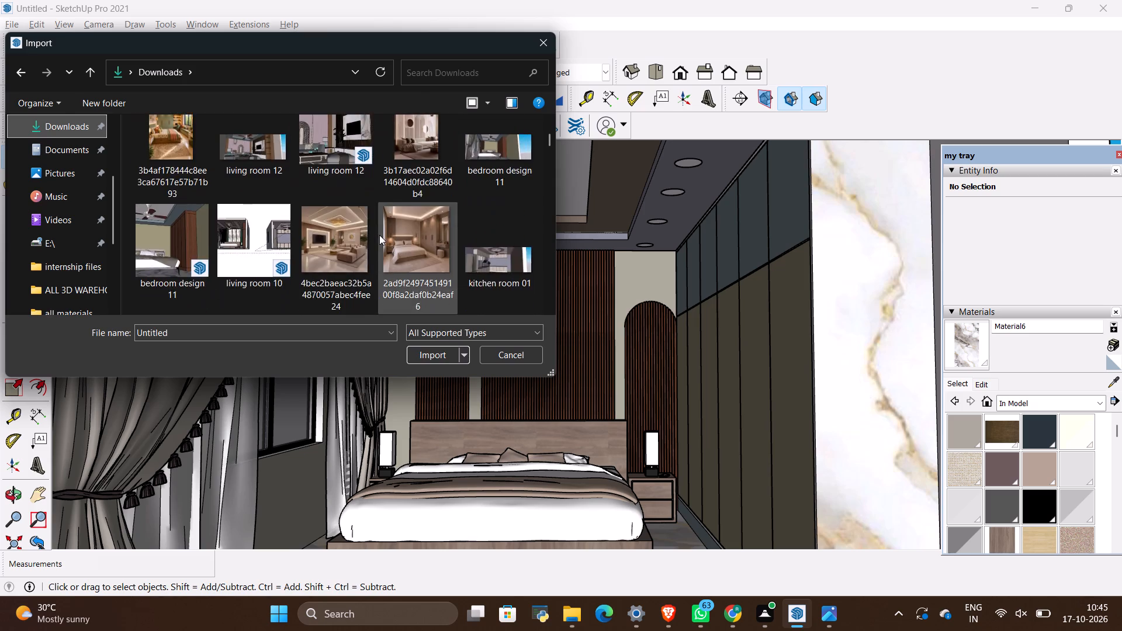
scroll(379, 235, down, 2)
scroll(393, 220, up, 1)
click(408, 171)
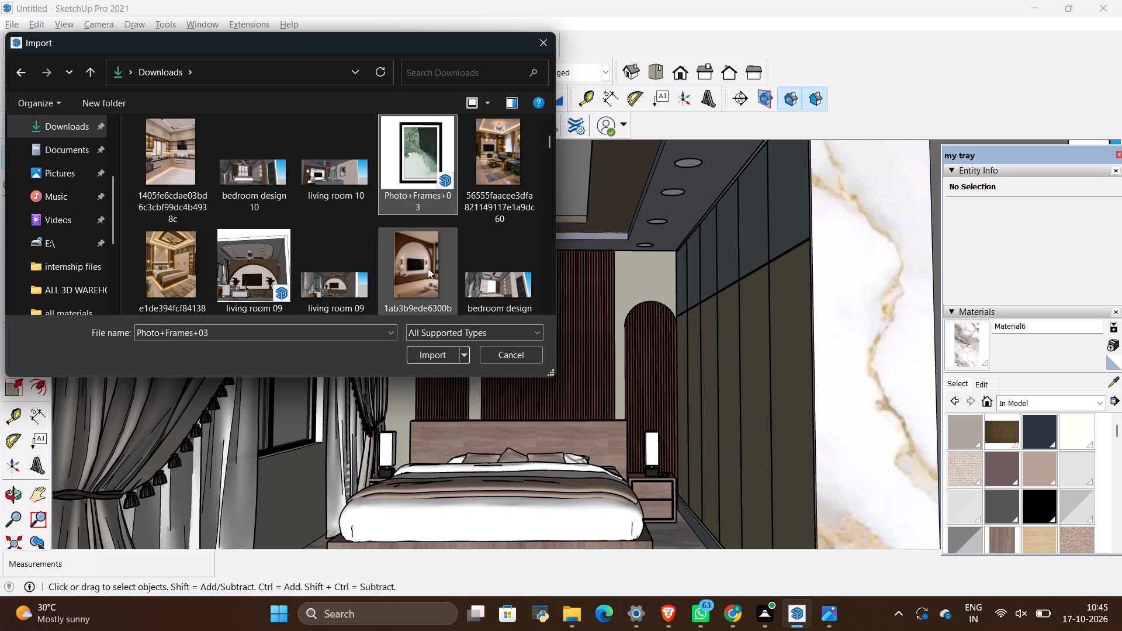
click(428, 352)
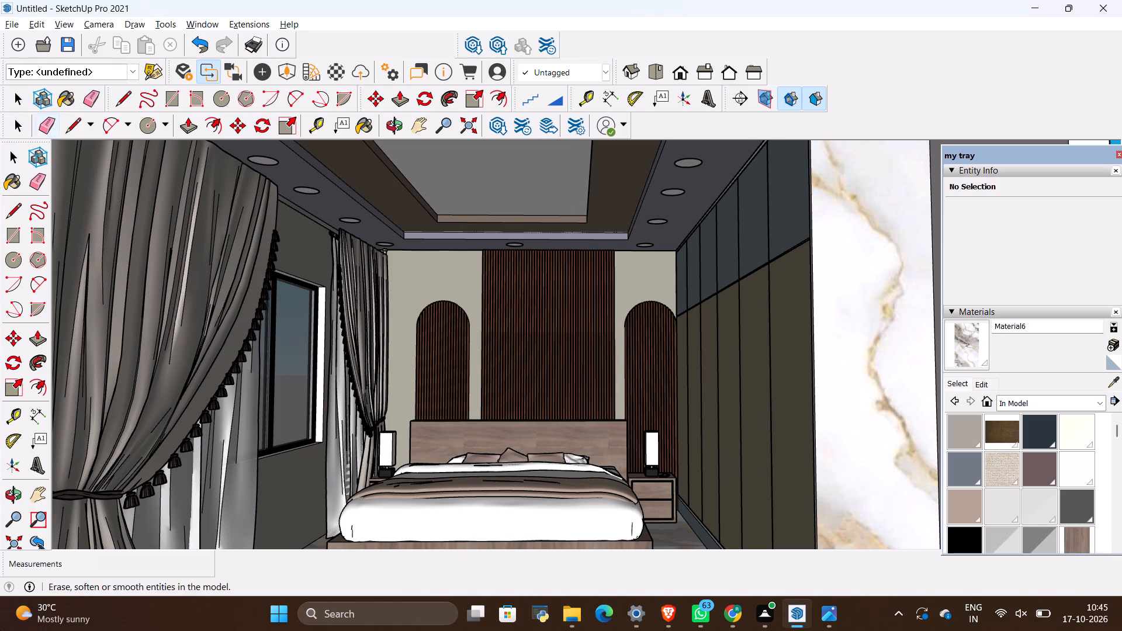
Place the imported photo frame in the open space in front of the room.
scroll(25, 630, down, 1)
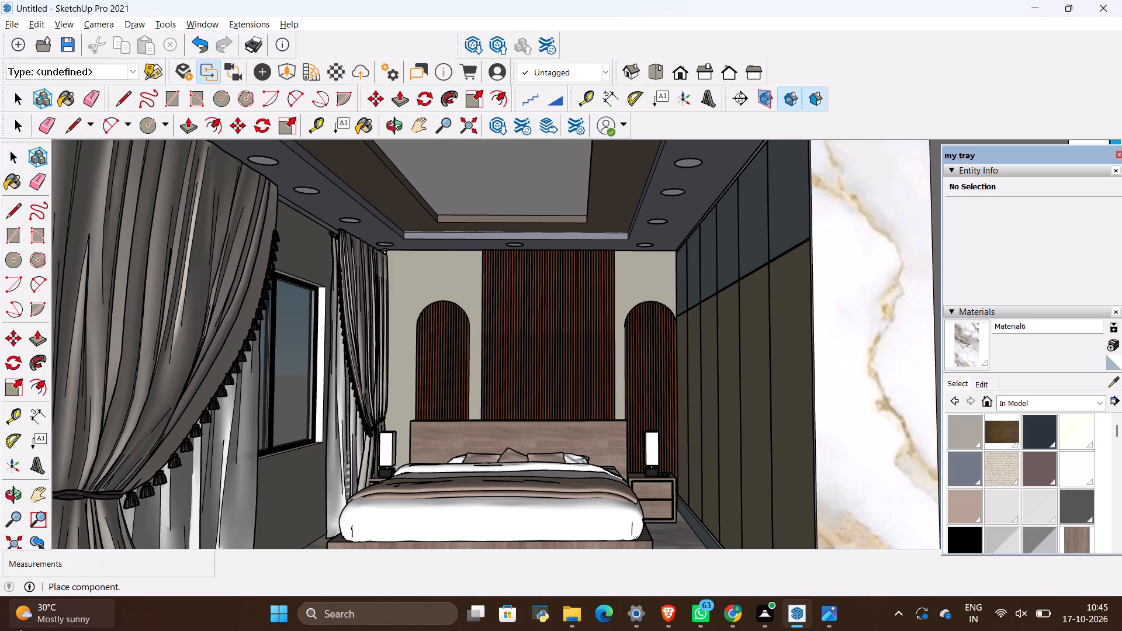
scroll(722, 378, down, 3)
scroll(598, 397, down, 4)
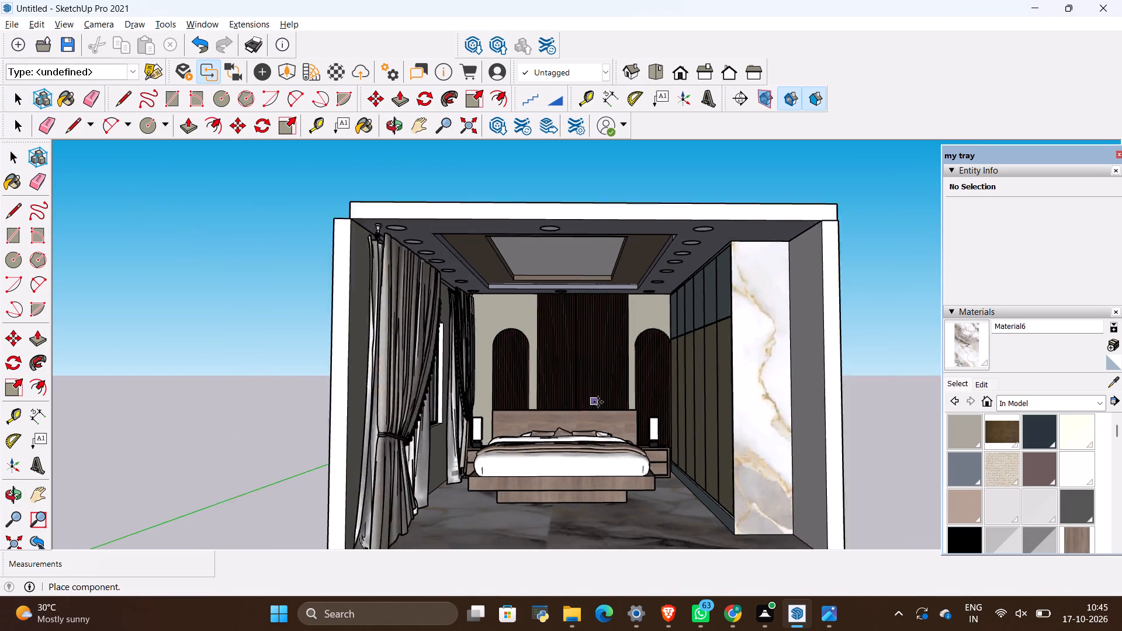
scroll(601, 403, down, 4)
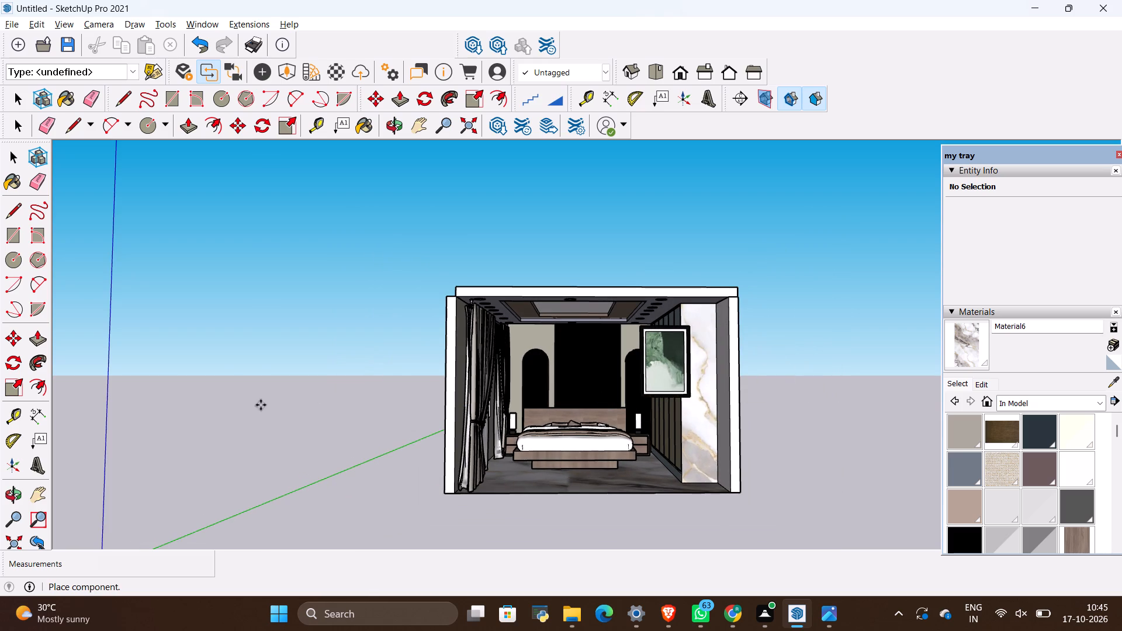
click(188, 412)
Move the photo frame by its upper corner onto the central fluted panel of the back wall, above the bed.
scroll(666, 366, up, 4)
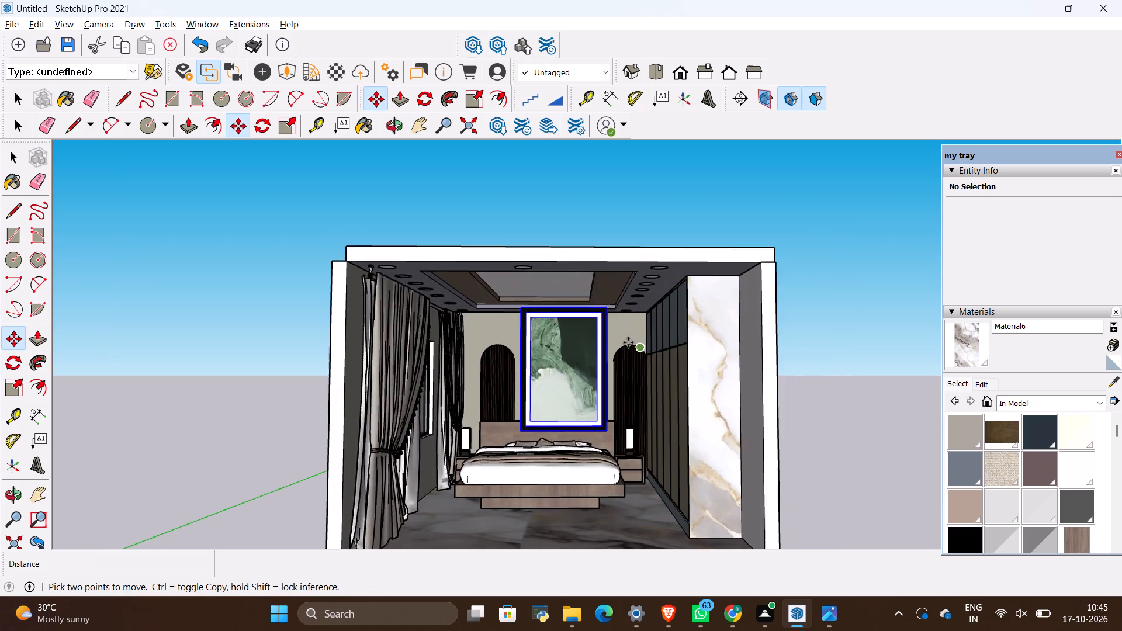
scroll(628, 342, up, 2)
middle_drag(648, 323, 626, 412)
scroll(639, 282, down, 10)
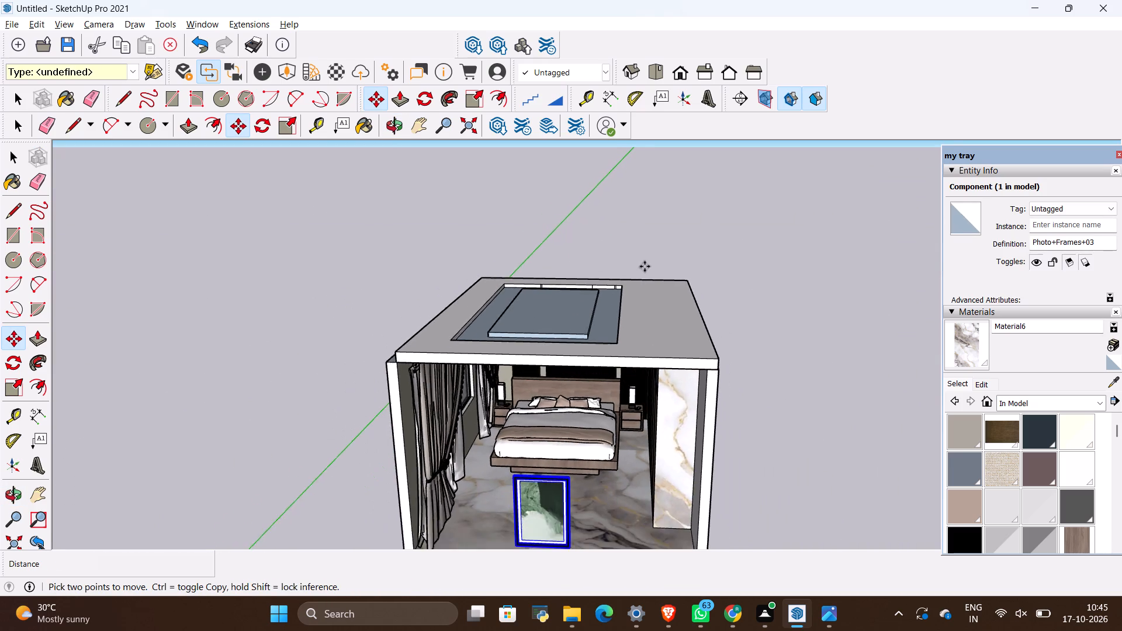
scroll(577, 481, up, 7)
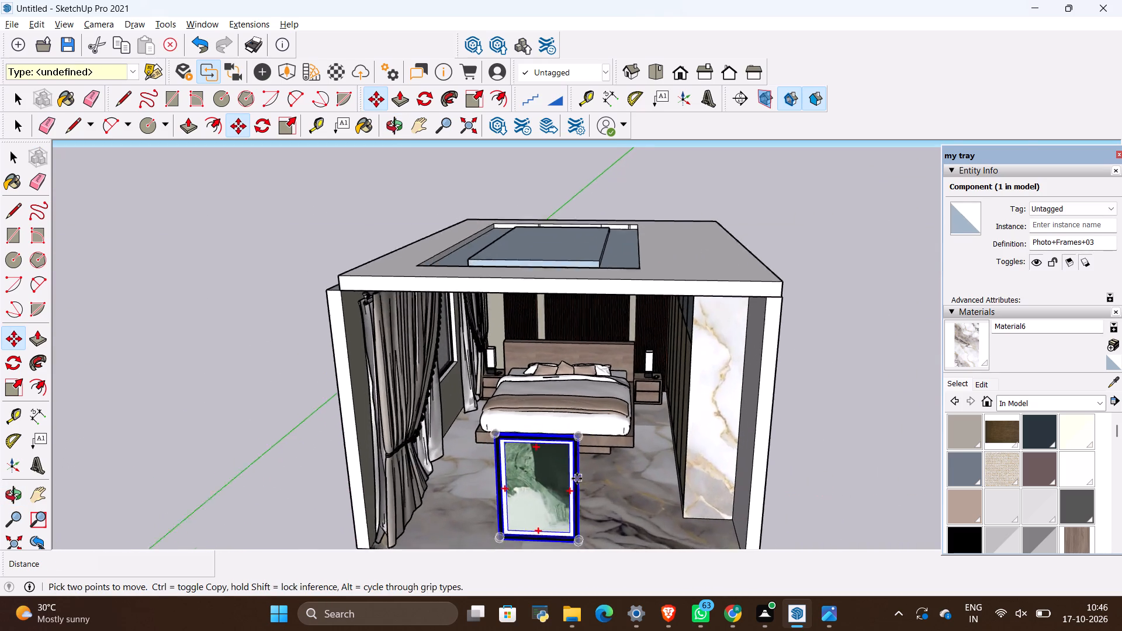
scroll(577, 479, up, 11)
scroll(584, 436, down, 3)
key(m)
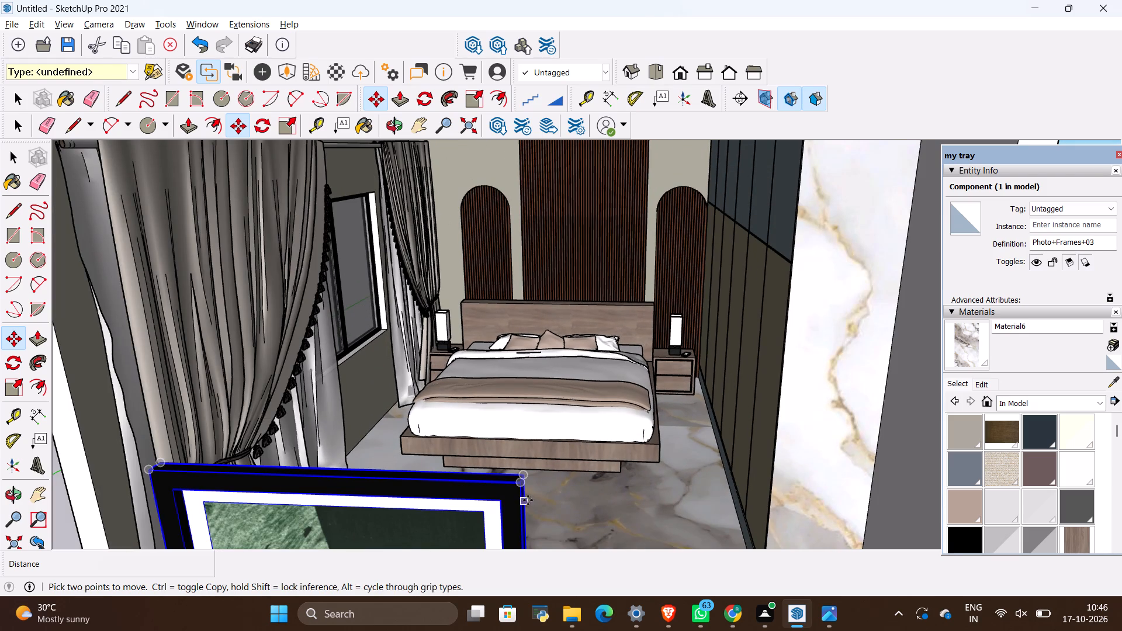
click(525, 476)
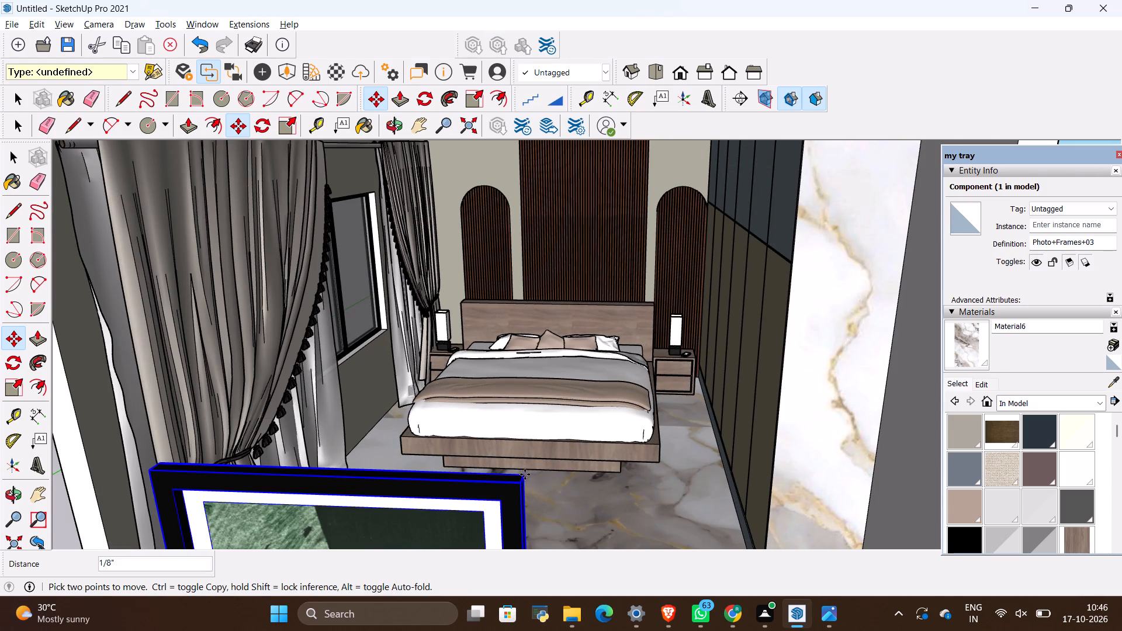
scroll(525, 473, down, 5)
middle_drag(560, 403, 584, 345)
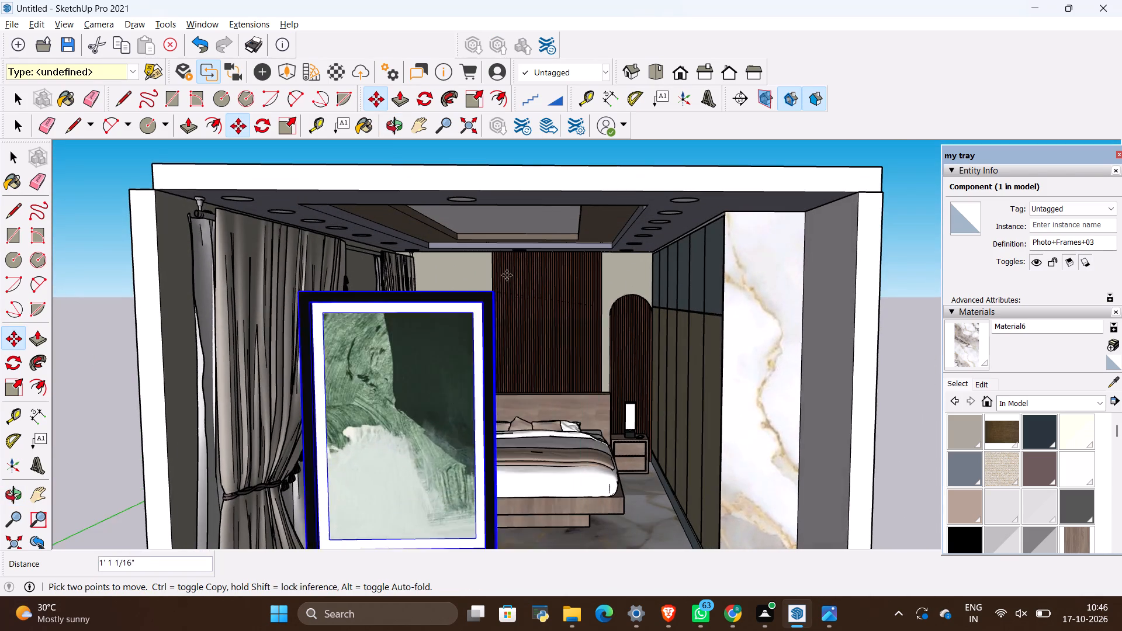
scroll(527, 257, up, 14)
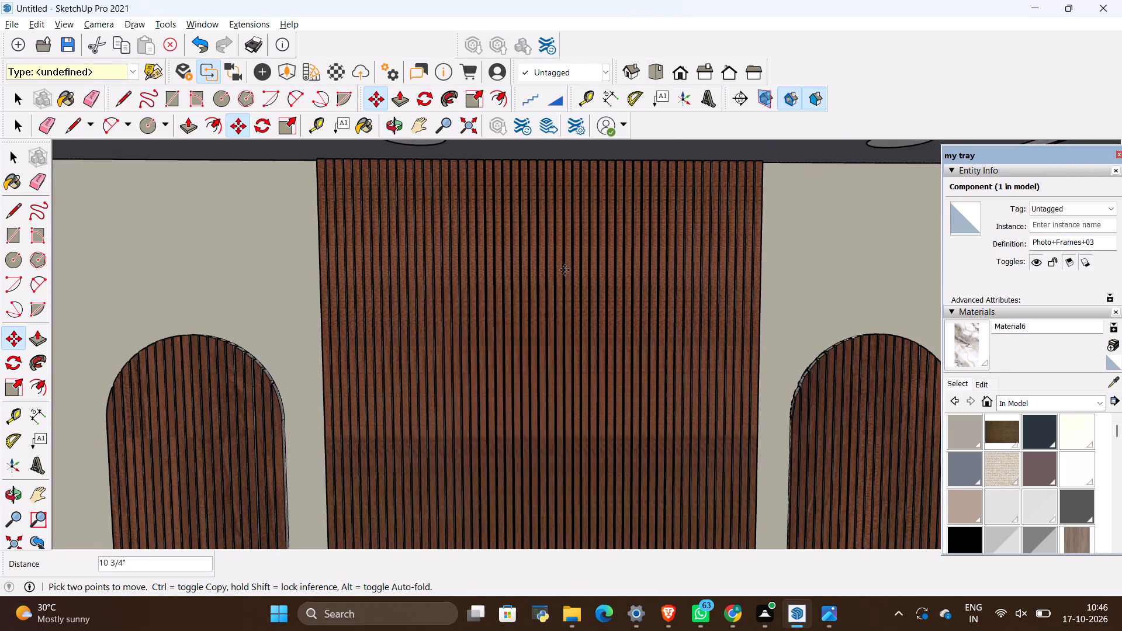
click(556, 262)
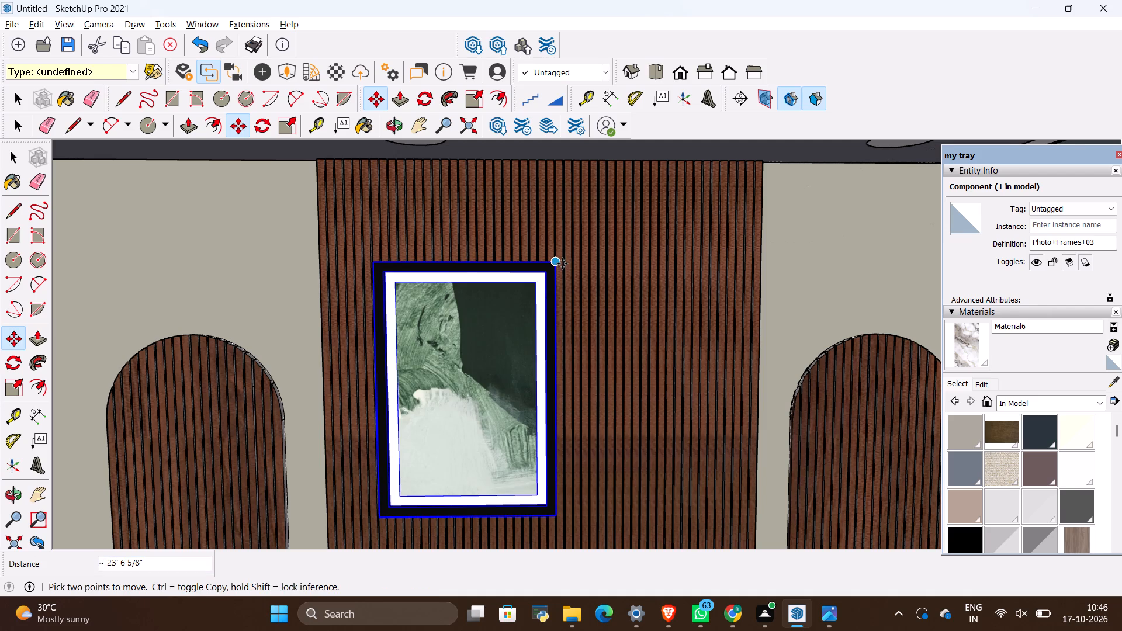
Scale the photo frame wider and taller from its upper corner nearest the middle of the central fluted panel.
scroll(562, 264, down, 20)
scroll(562, 264, down, 4)
scroll(569, 266, up, 20)
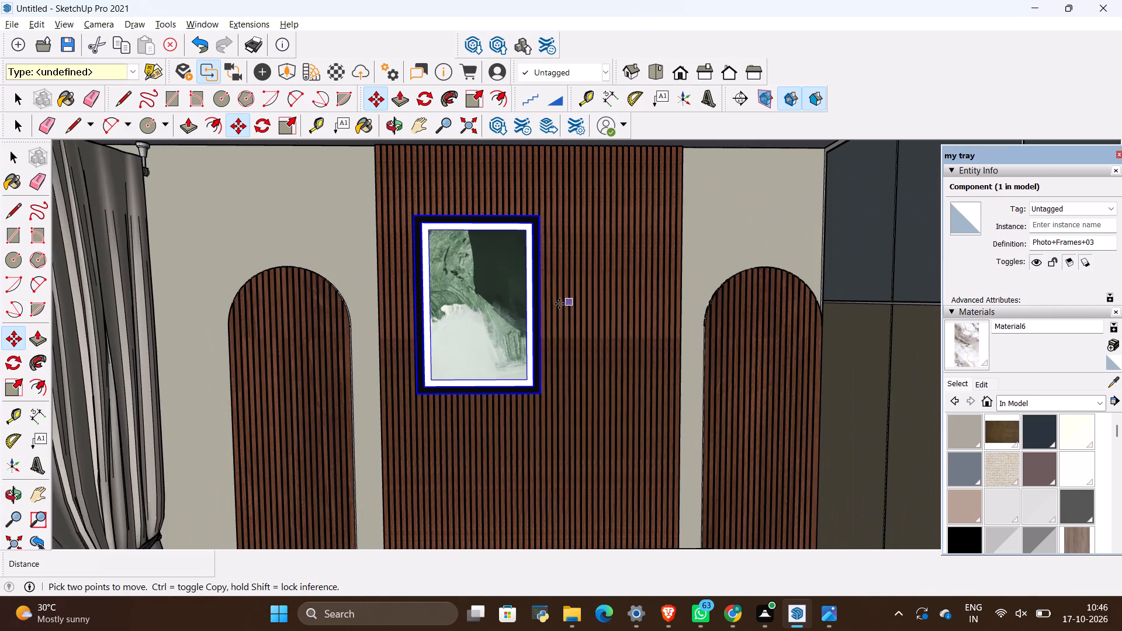
scroll(565, 384, up, 1)
middle_drag(565, 384, 491, 435)
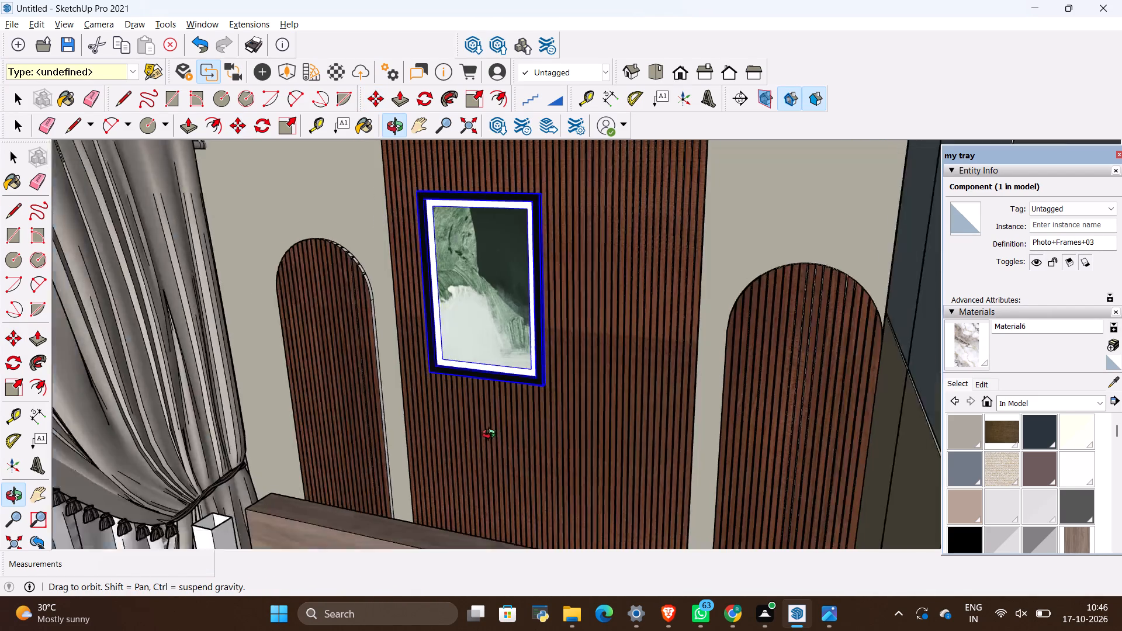
middle_drag(491, 435, 518, 428)
scroll(539, 144, up, 15)
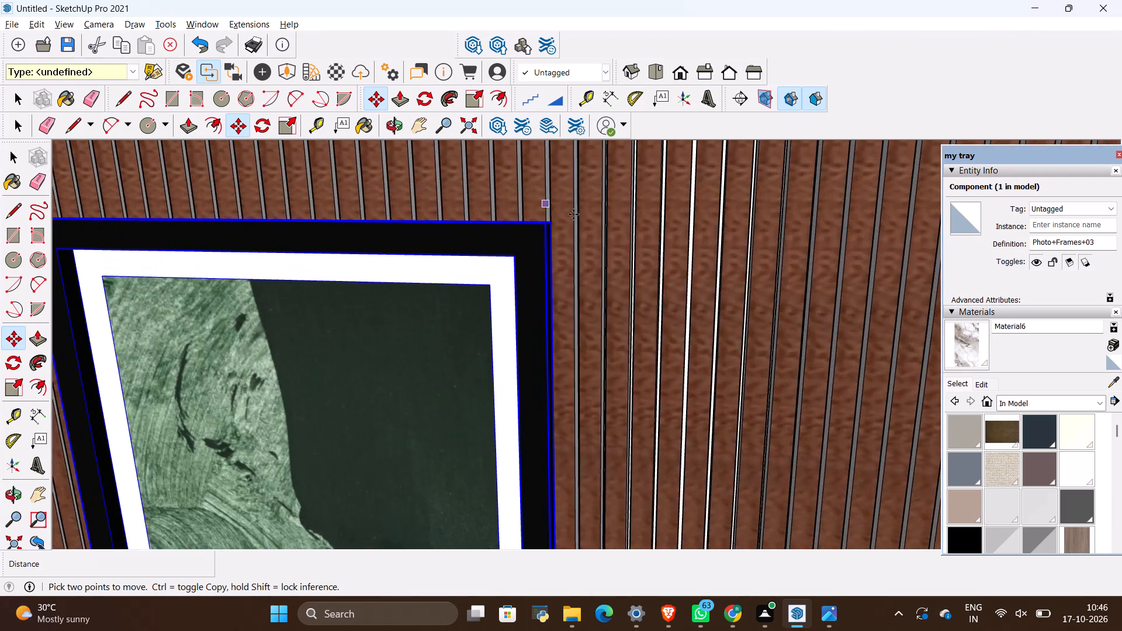
scroll(573, 214, up, 3)
scroll(549, 346, down, 4)
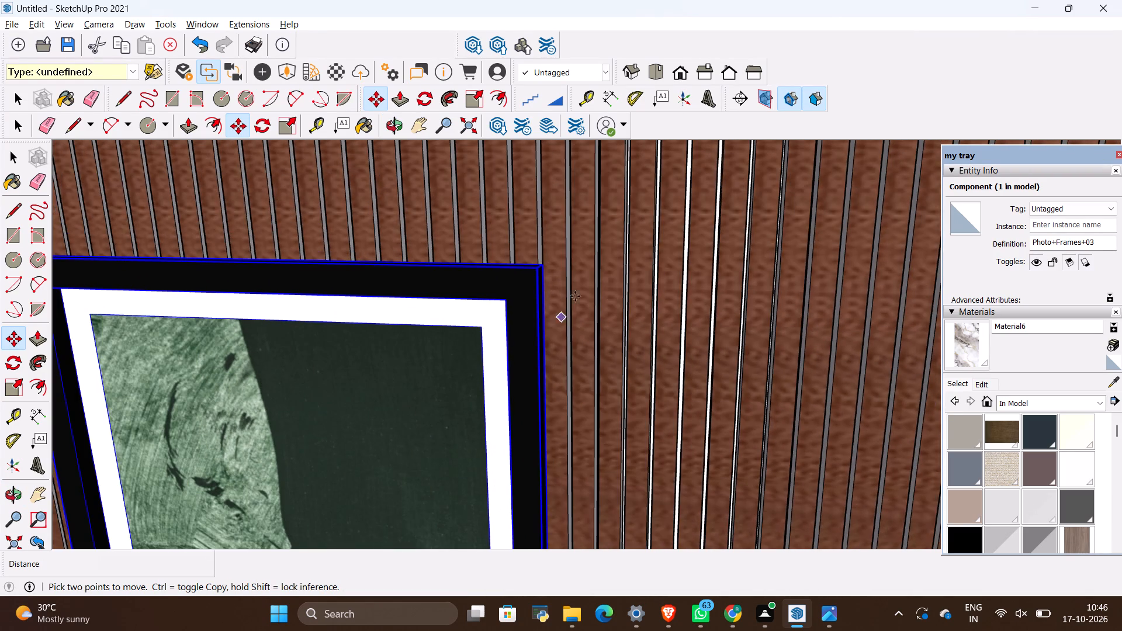
middle_drag(578, 289, 577, 379)
key(s)
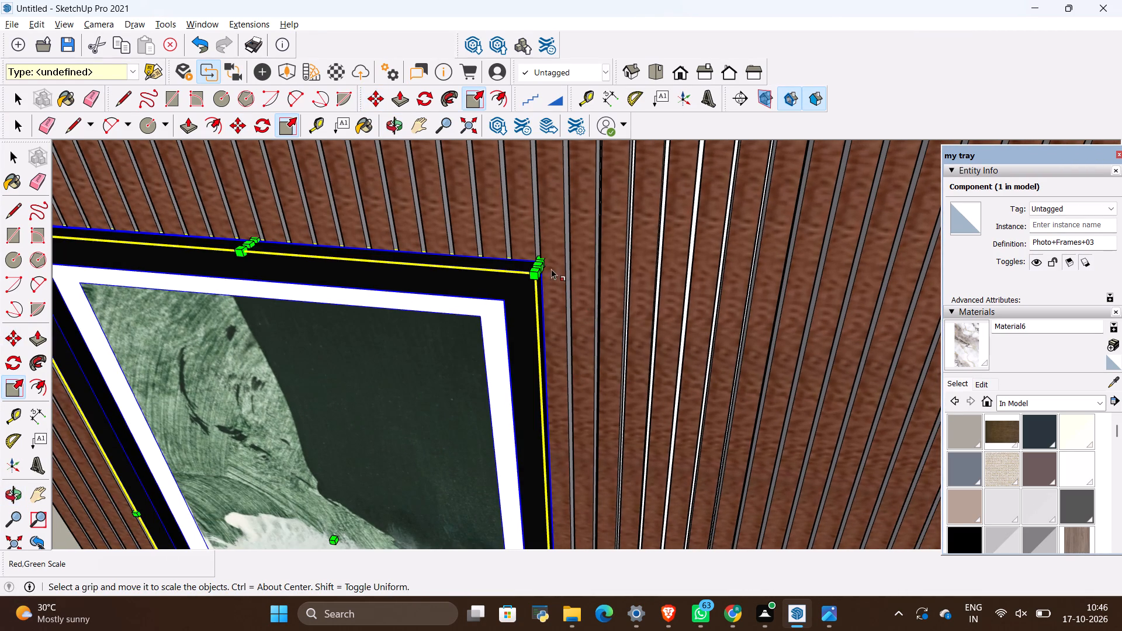
click(542, 267)
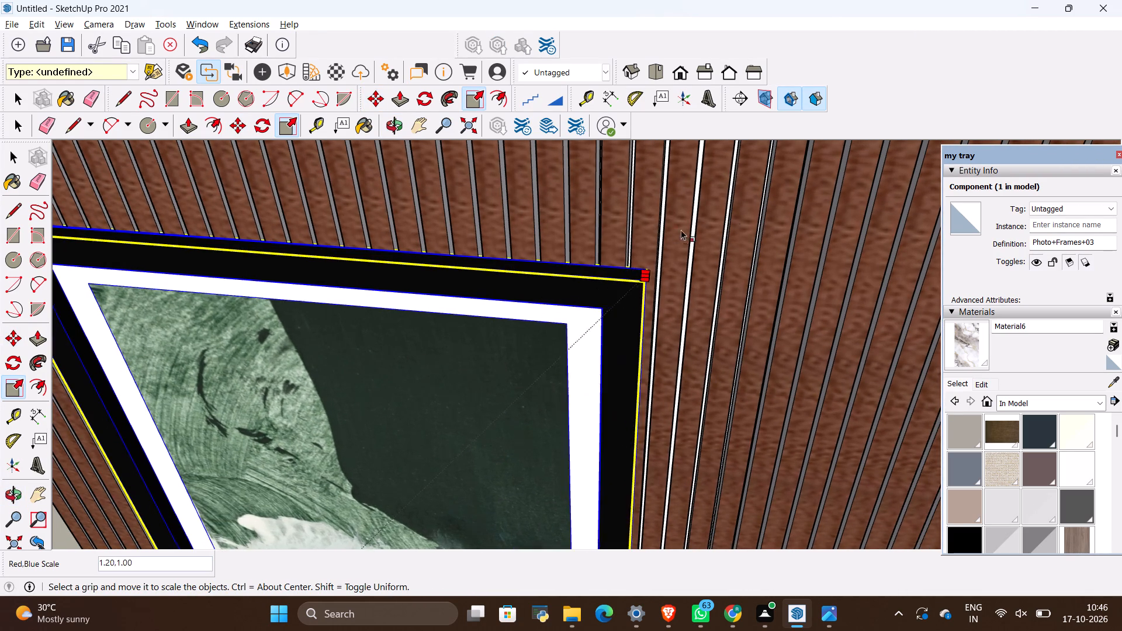
click(847, 188)
Narrow the photo frame from its lower corner to a scale of 0.84 in width and 1.00 in height, and deselect it.
scroll(763, 351, down, 12)
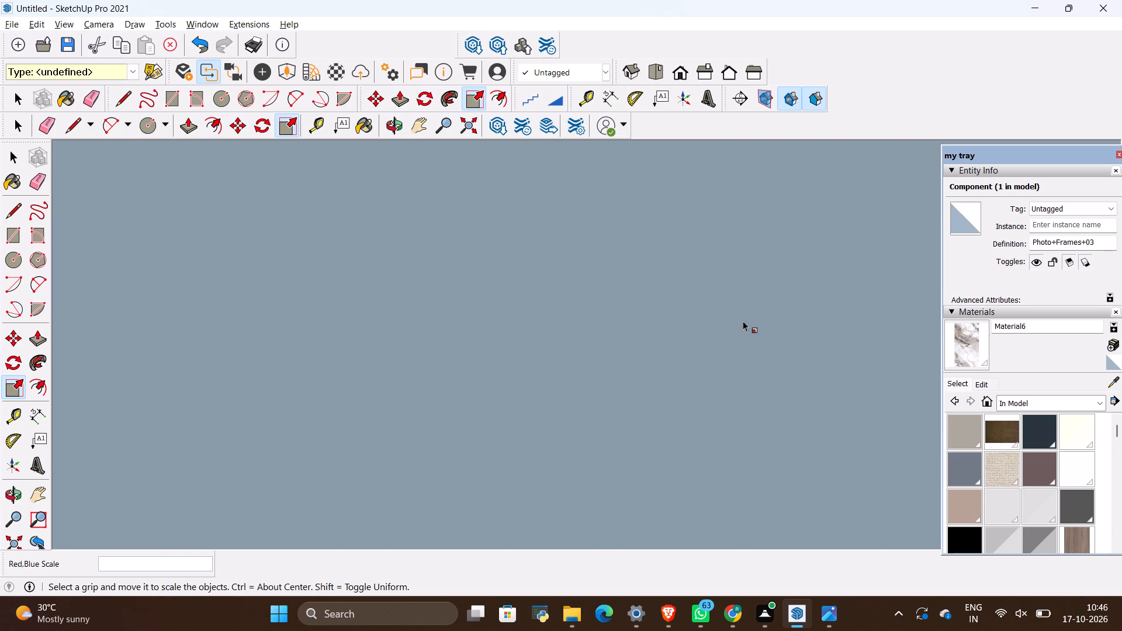
scroll(743, 321, down, 20)
scroll(743, 321, down, 17)
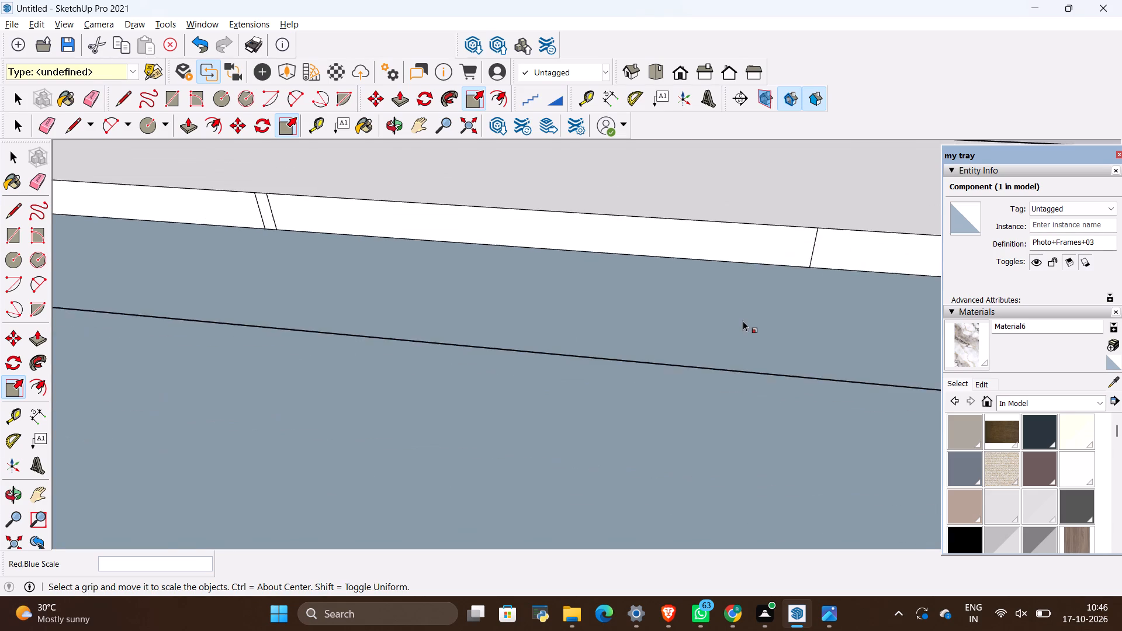
scroll(743, 321, down, 20)
scroll(743, 321, down, 20)
scroll(743, 321, down, 1)
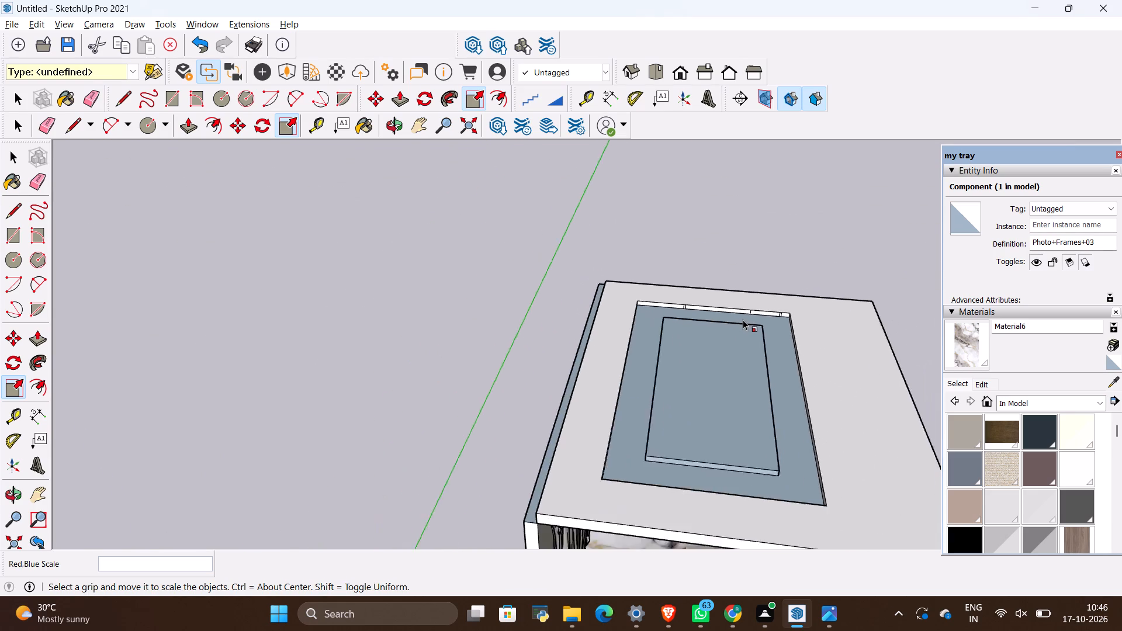
scroll(743, 320, down, 7)
middle_drag(722, 474, 713, 287)
scroll(713, 287, down, 1)
scroll(740, 380, up, 2)
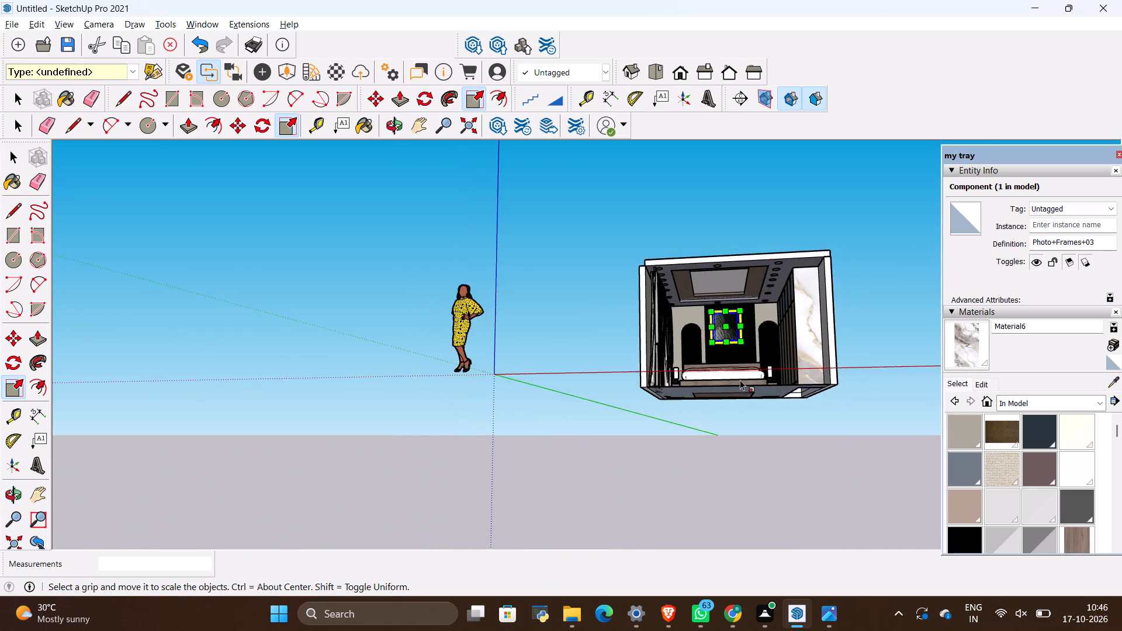
scroll(740, 380, up, 7)
scroll(740, 253, up, 14)
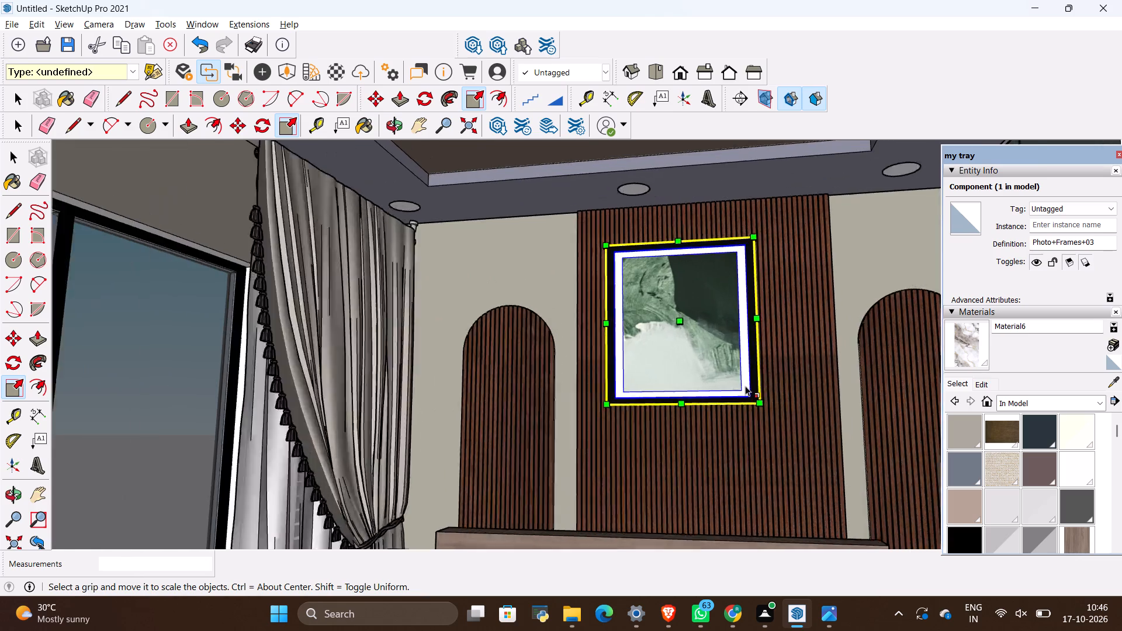
scroll(745, 386, up, 8)
middle_drag(743, 415, 647, 416)
scroll(684, 389, up, 3)
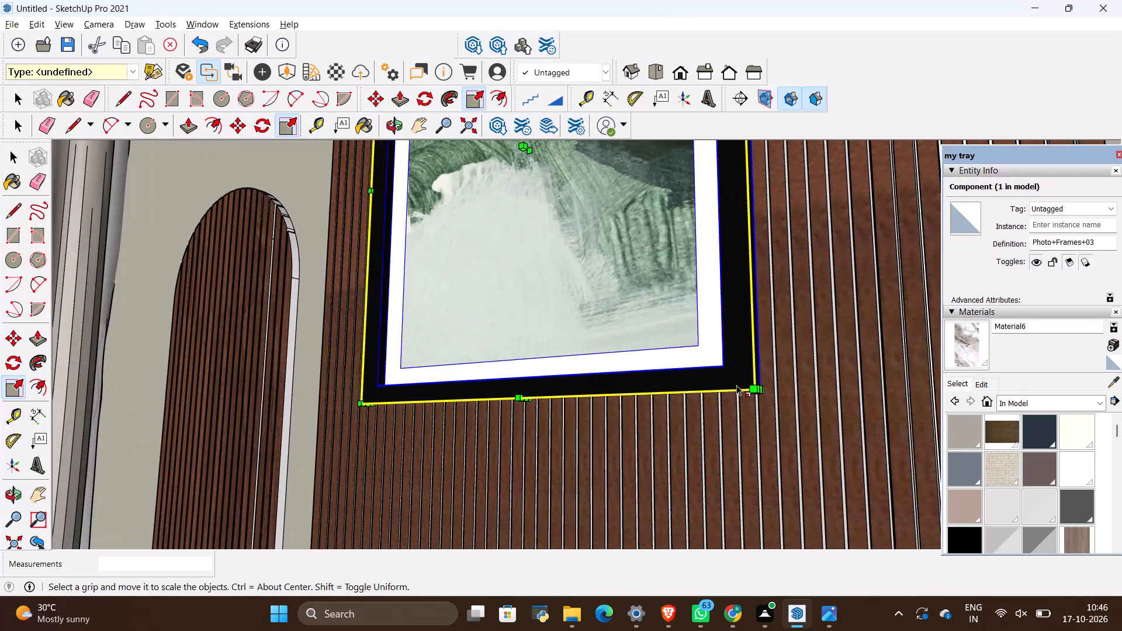
scroll(736, 385, up, 8)
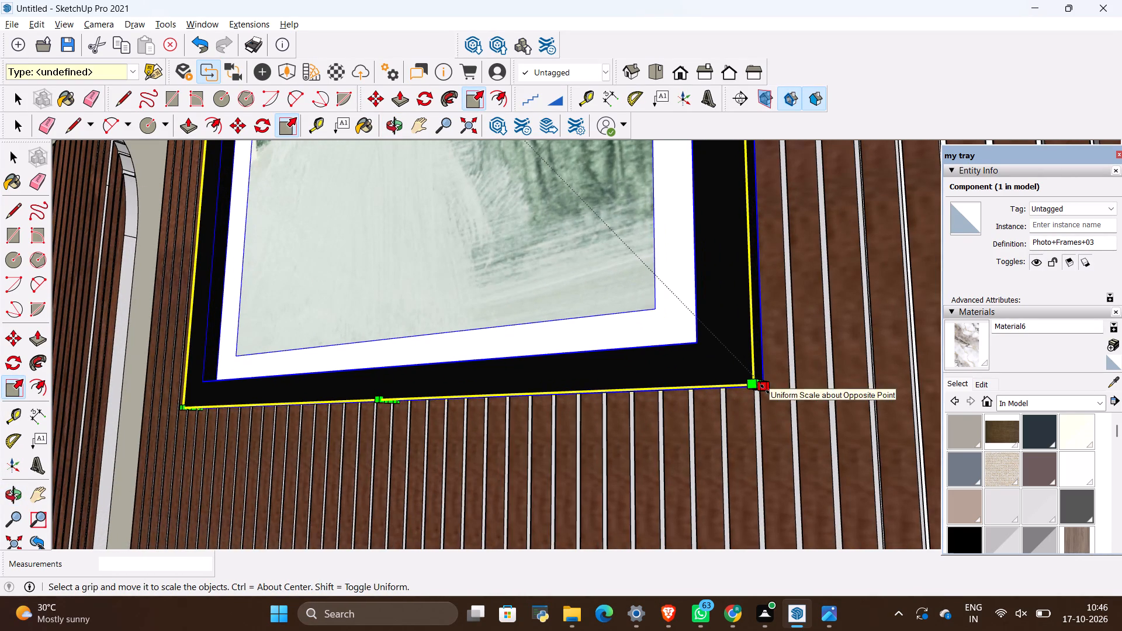
scroll(765, 389, up, 7)
click(753, 381)
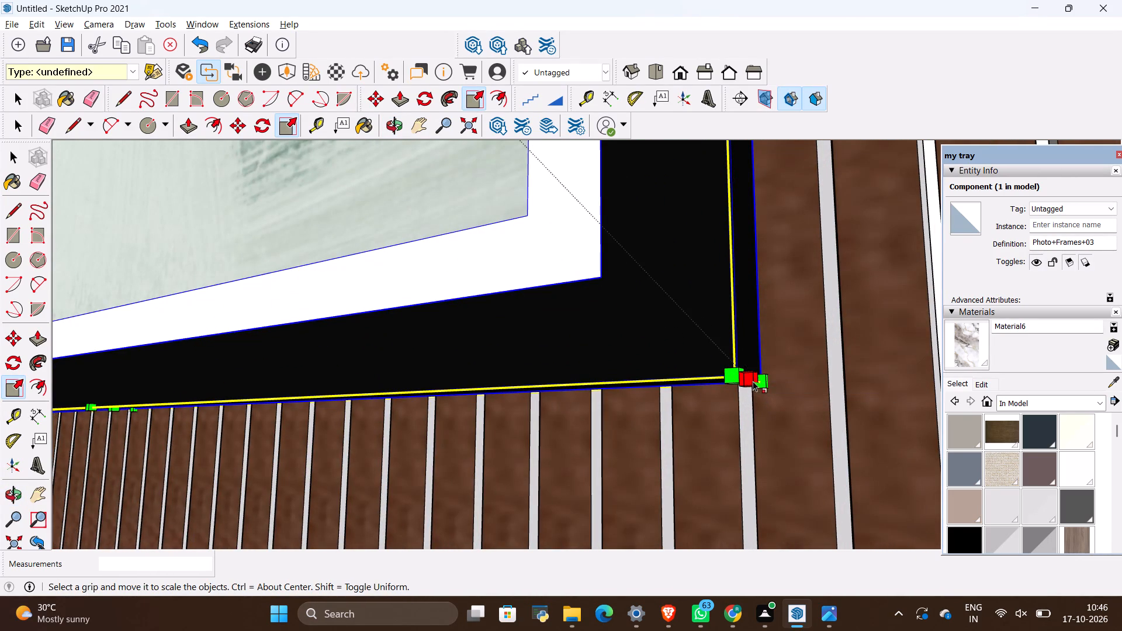
scroll(774, 465, down, 17)
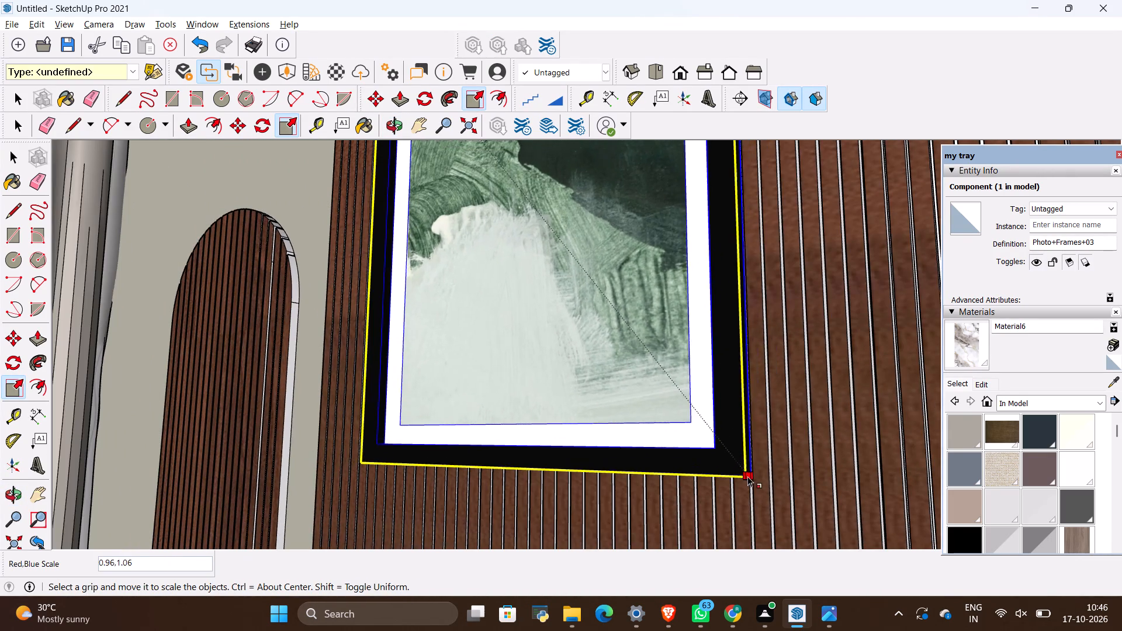
scroll(747, 477, down, 17)
scroll(759, 466, down, 6)
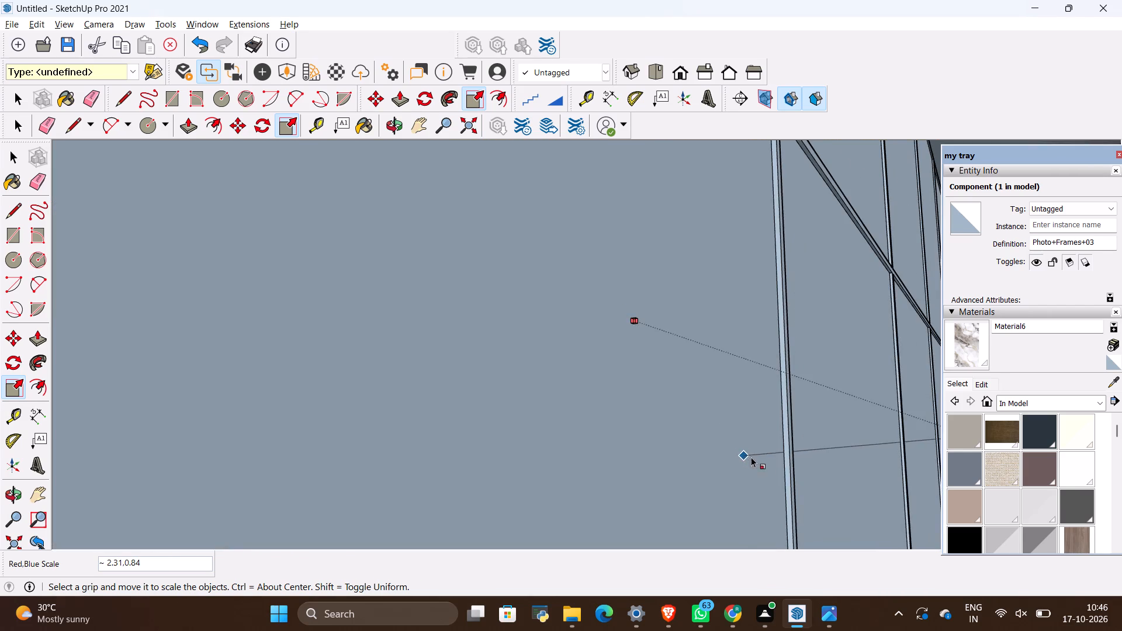
middle_drag(889, 450, 928, 447)
middle_click(928, 447)
scroll(669, 464, down, 5)
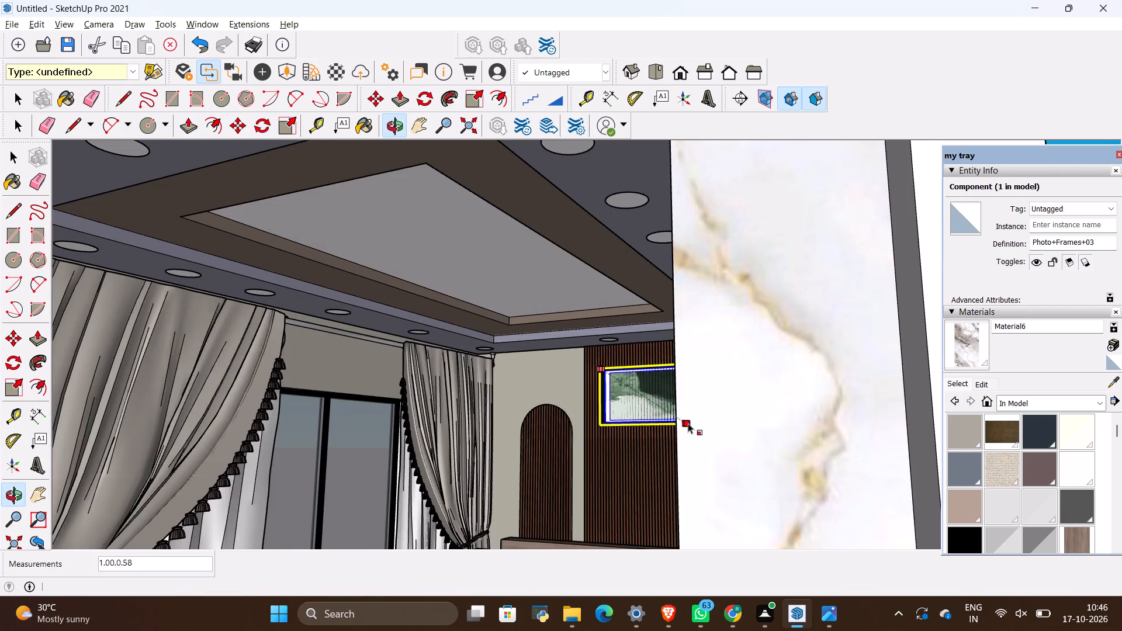
scroll(688, 423, down, 6)
middle_drag(663, 438, 747, 463)
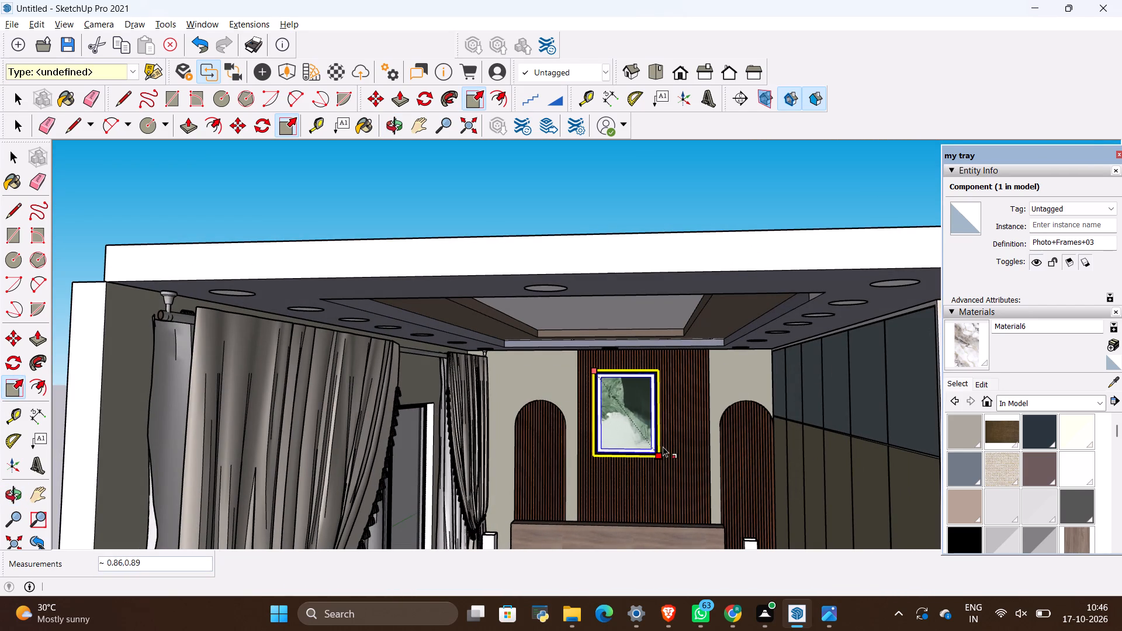
click(659, 453)
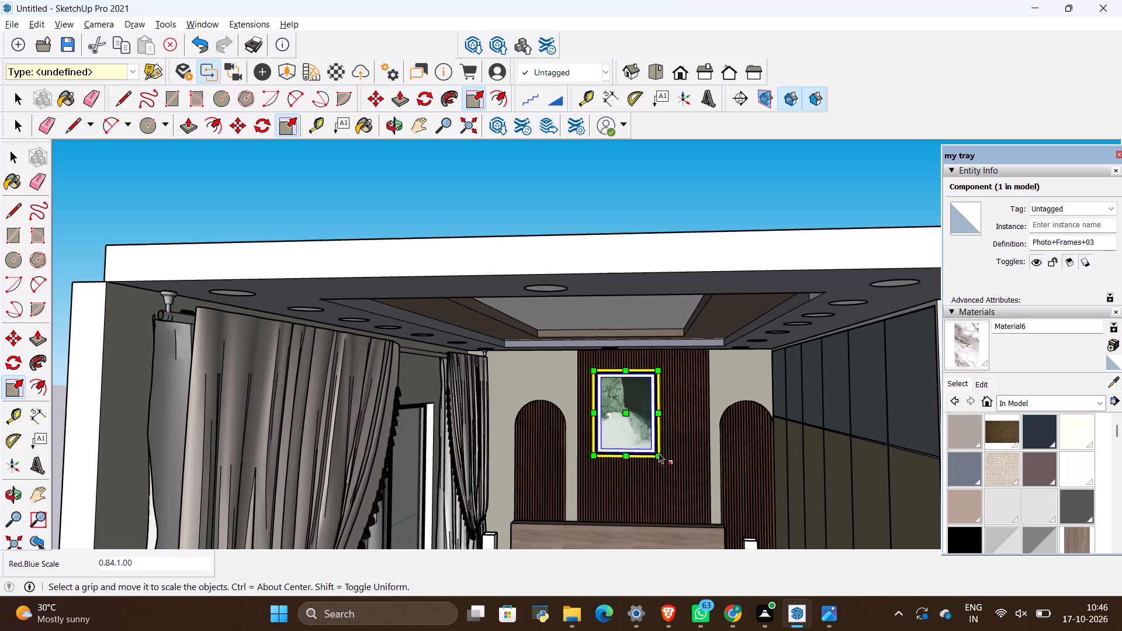
key(space)
click(704, 212)
Move the photo frame sideways by its upper corner to centre it on the fluted panel above the bed, and deselect it.
scroll(642, 422, up, 10)
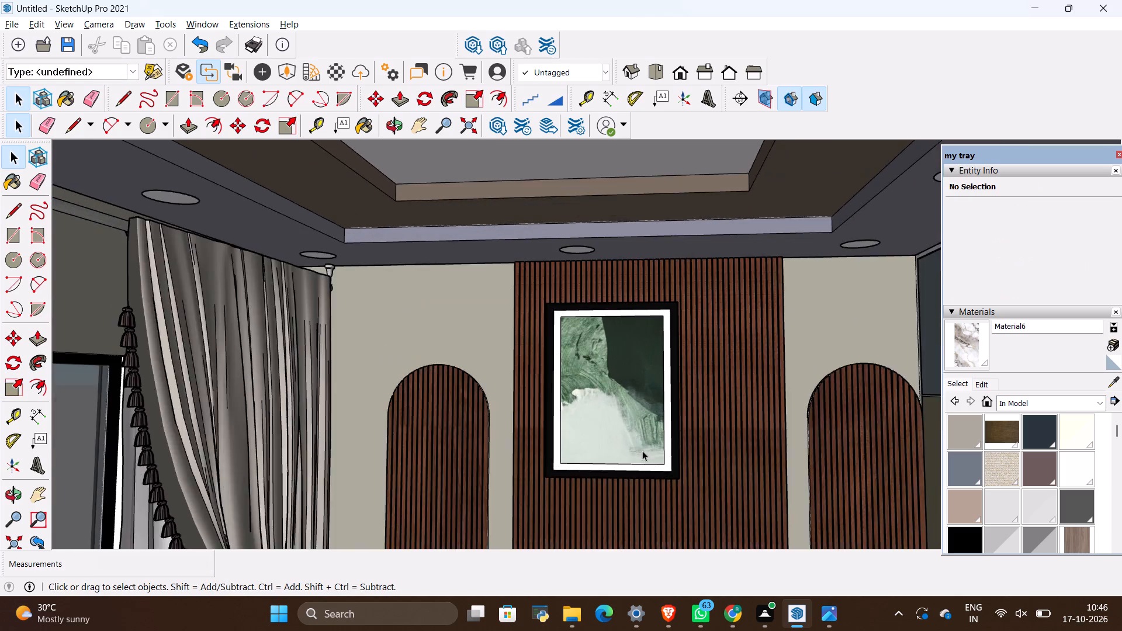
scroll(642, 450, up, 6)
scroll(684, 216, up, 3)
scroll(693, 536, down, 10)
scroll(718, 383, up, 4)
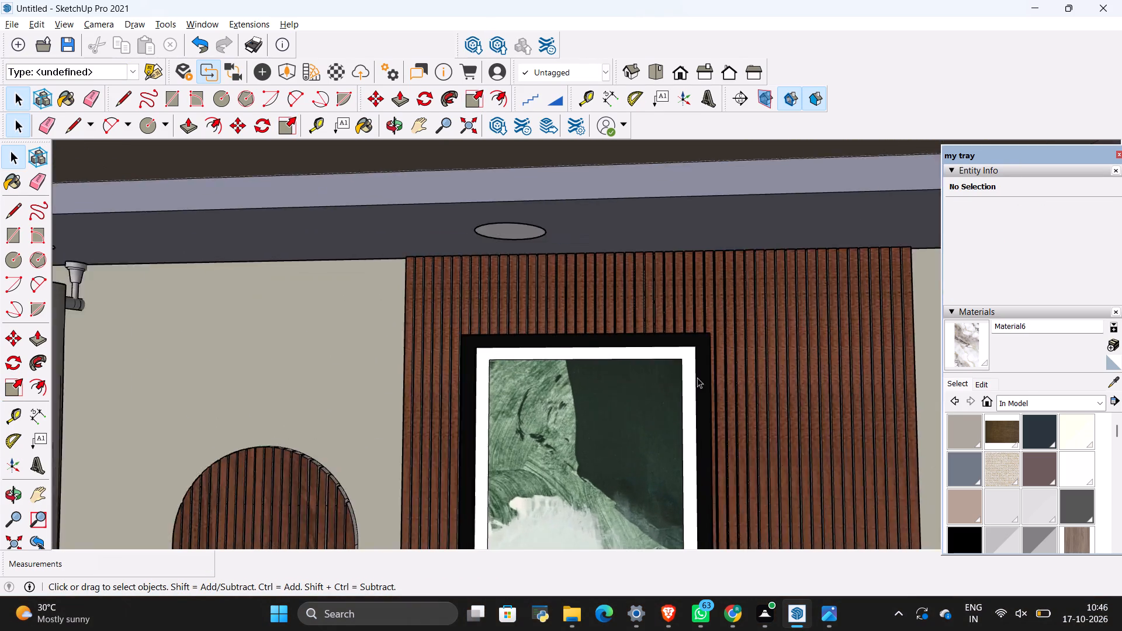
scroll(697, 377, up, 4)
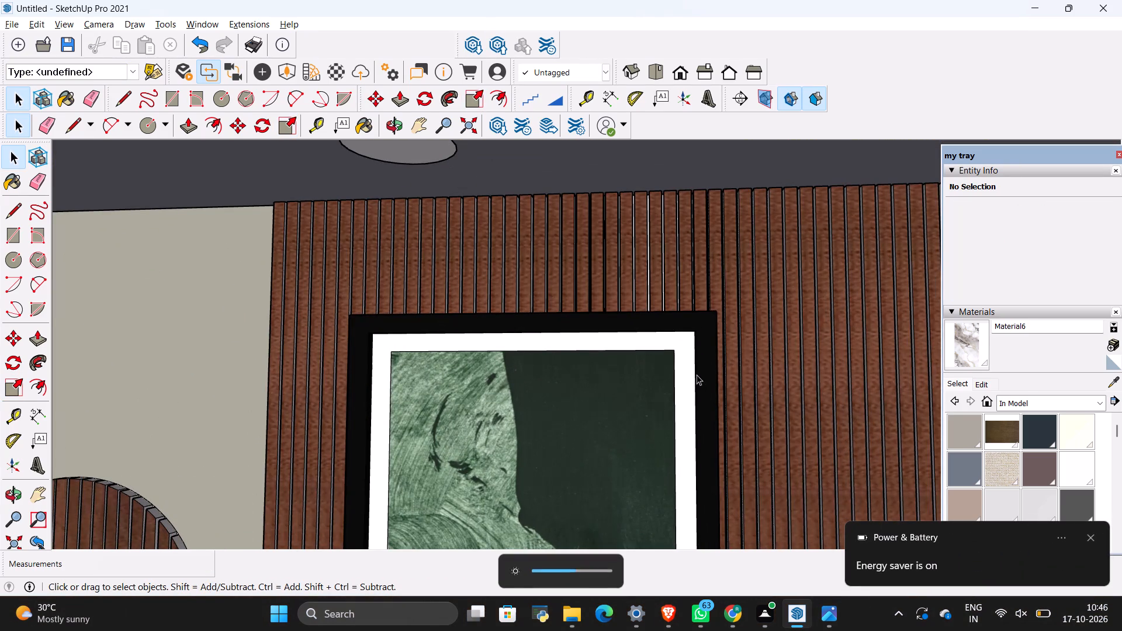
click(1090, 536)
scroll(844, 415, up, 3)
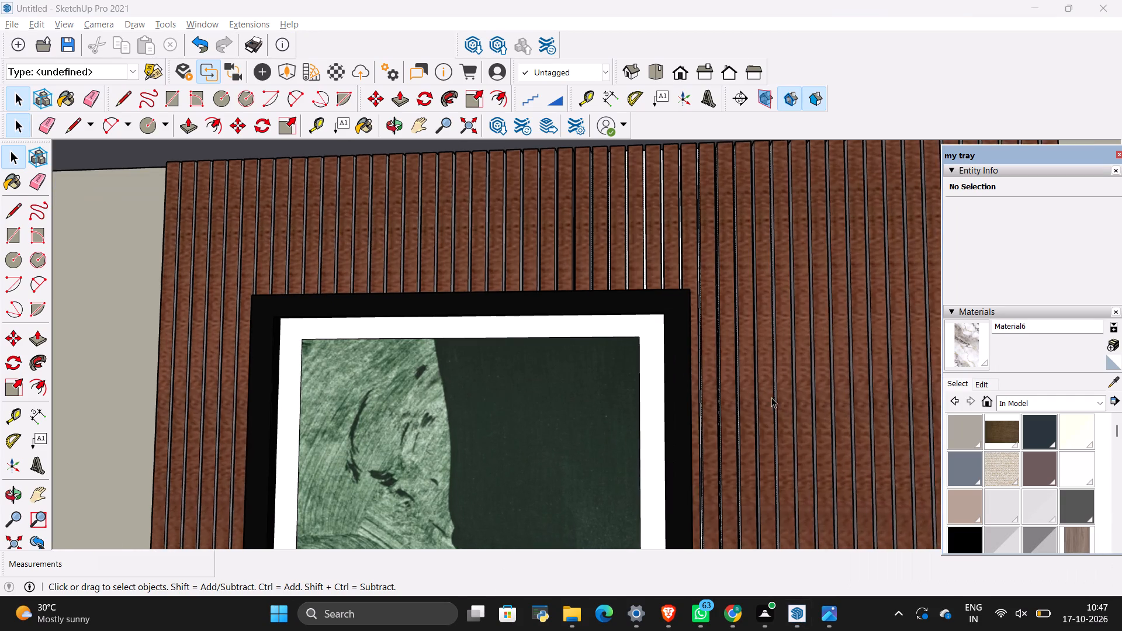
scroll(768, 400, up, 1)
middle_drag(764, 407, 598, 433)
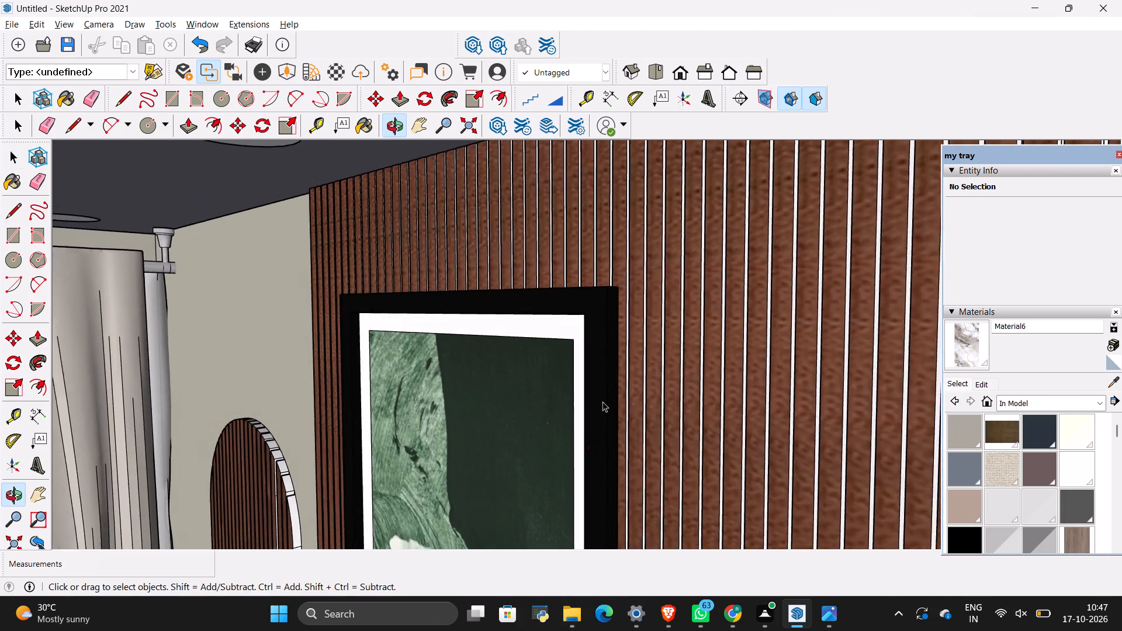
scroll(612, 323, up, 3)
click(601, 311)
key(m)
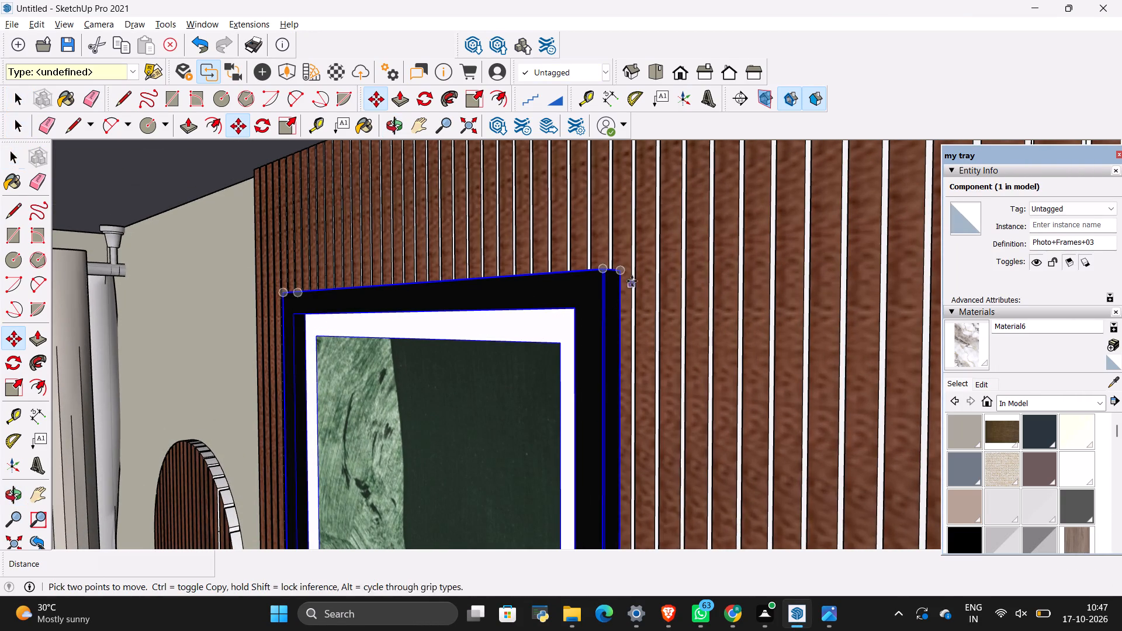
click(624, 274)
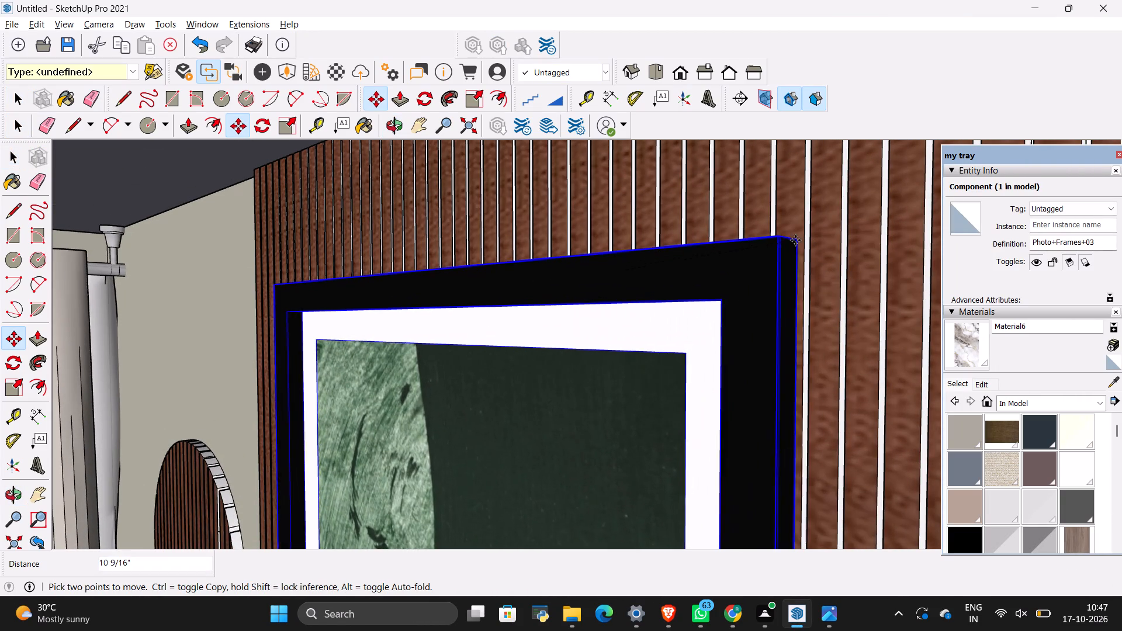
click(823, 235)
scroll(759, 186, down, 6)
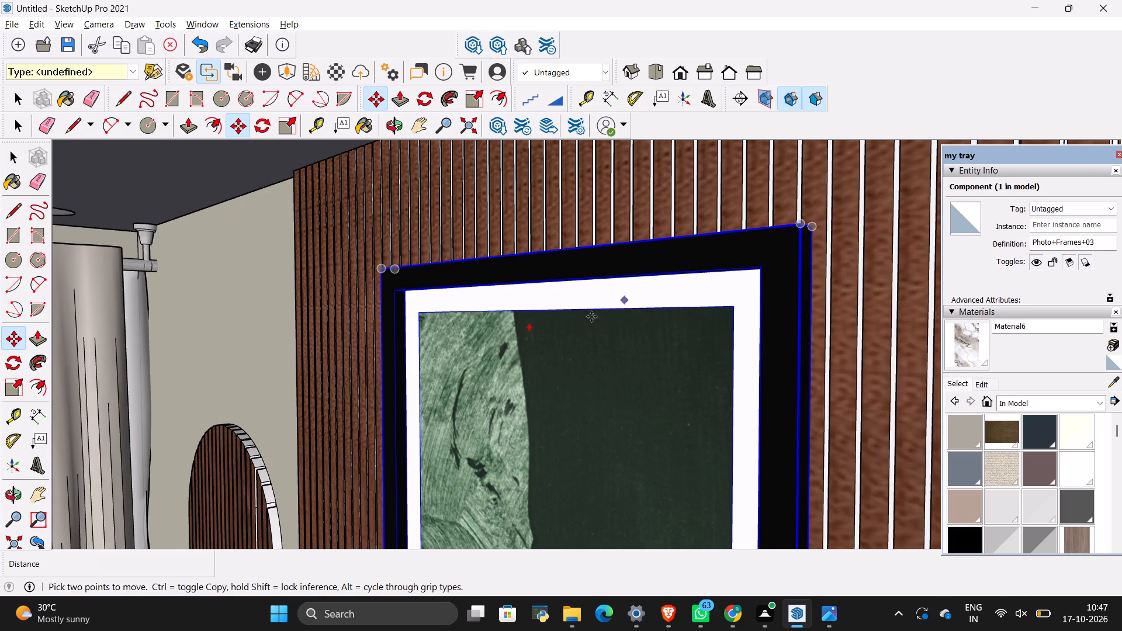
scroll(648, 345, down, 5)
middle_drag(544, 334, 745, 324)
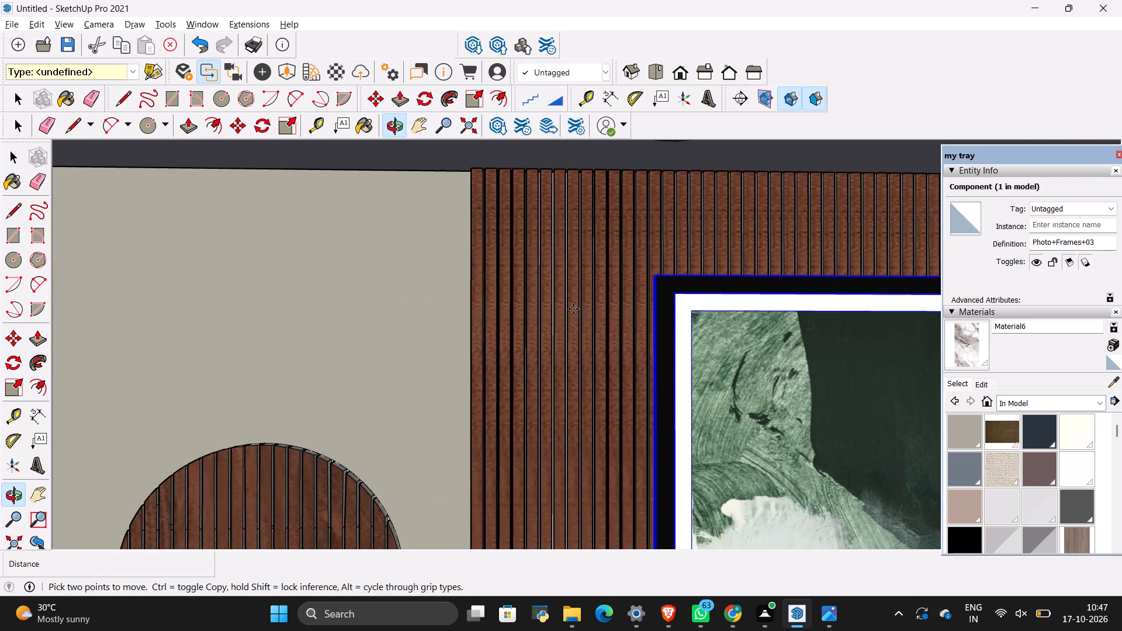
scroll(538, 313, down, 20)
scroll(538, 313, down, 3)
scroll(483, 304, down, 10)
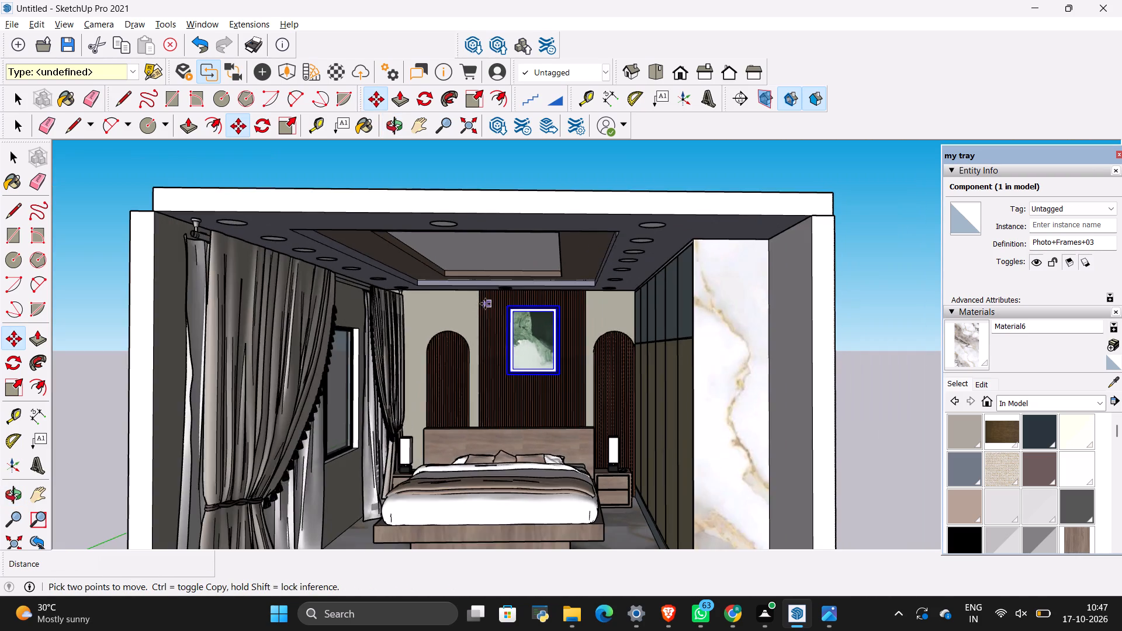
key(space)
click(780, 232)
Examine the furnished bedroom from the open front, checking the picture's size and position above the bed.
scroll(490, 379, up, 3)
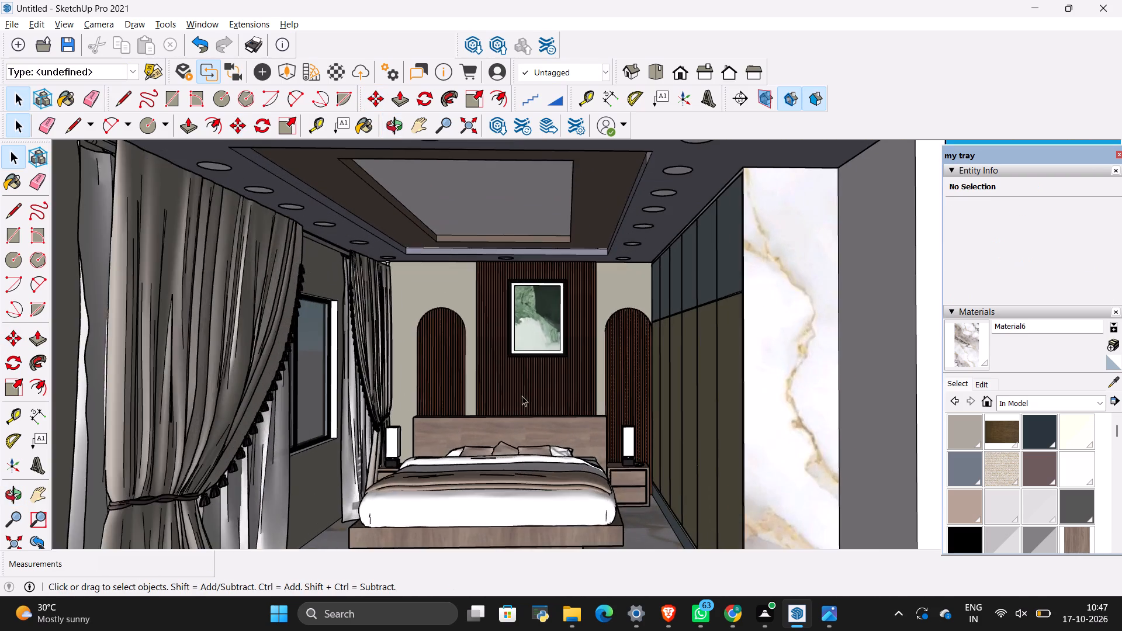
scroll(524, 373, down, 5)
middle_click(550, 434)
middle_drag(550, 434, 446, 457)
scroll(432, 425, down, 5)
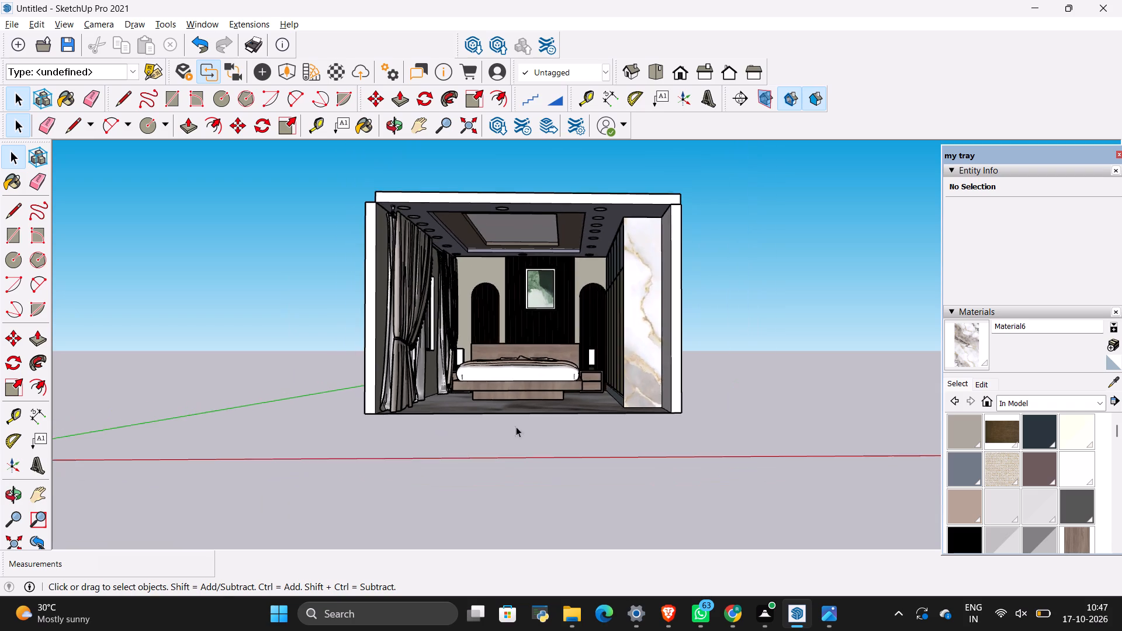
middle_drag(580, 427, 525, 423)
scroll(496, 321, up, 7)
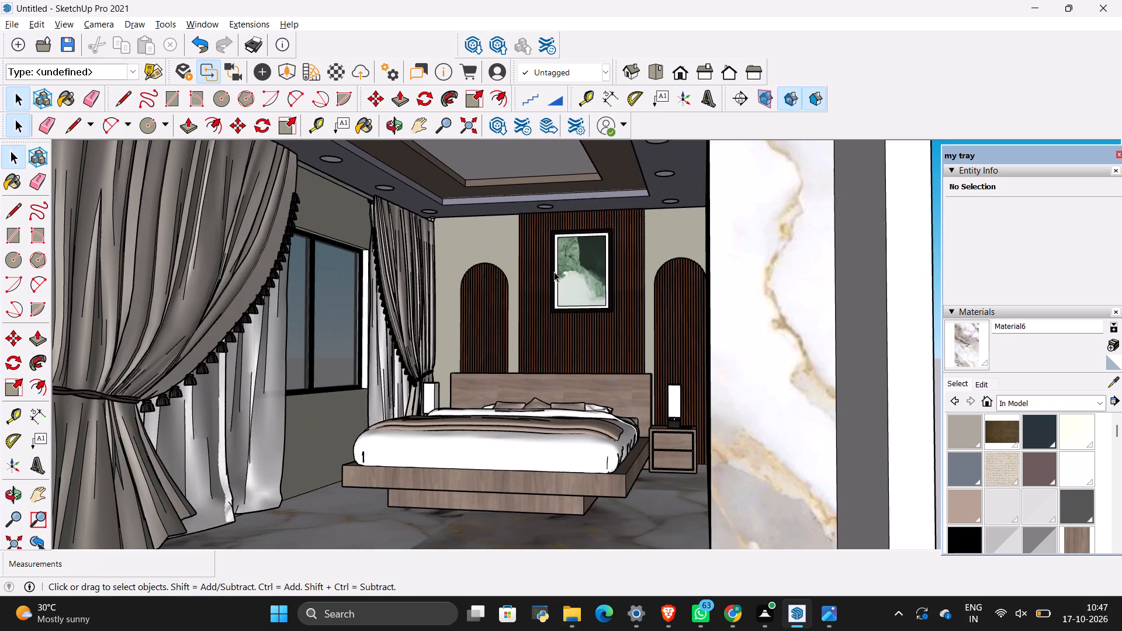
middle_drag(608, 210, 621, 251)
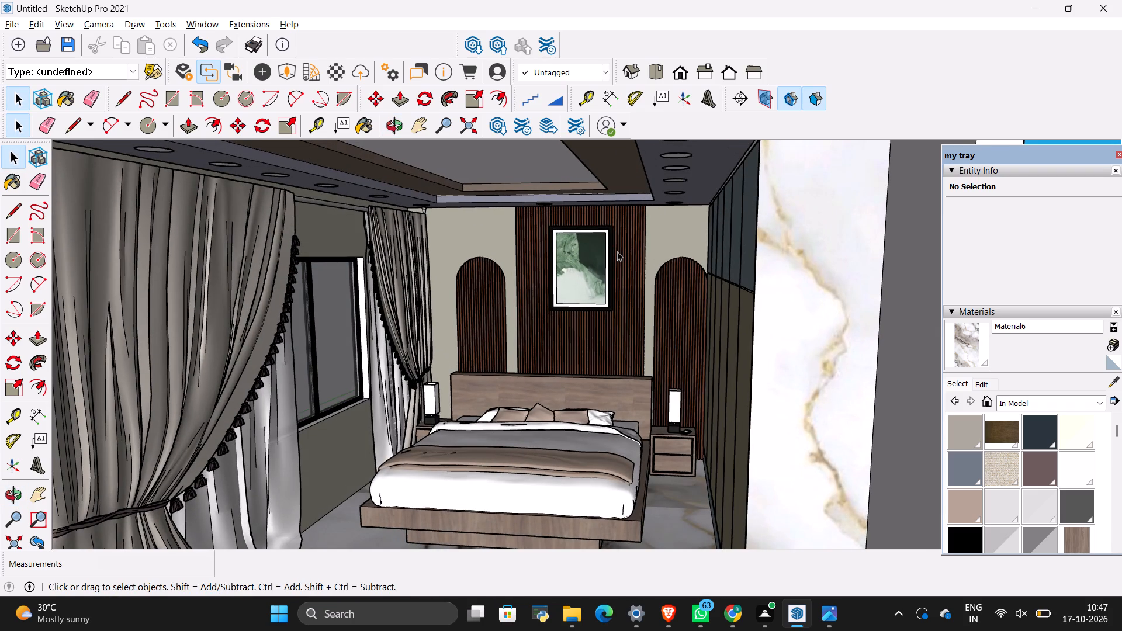
middle_drag(573, 264, 593, 257)
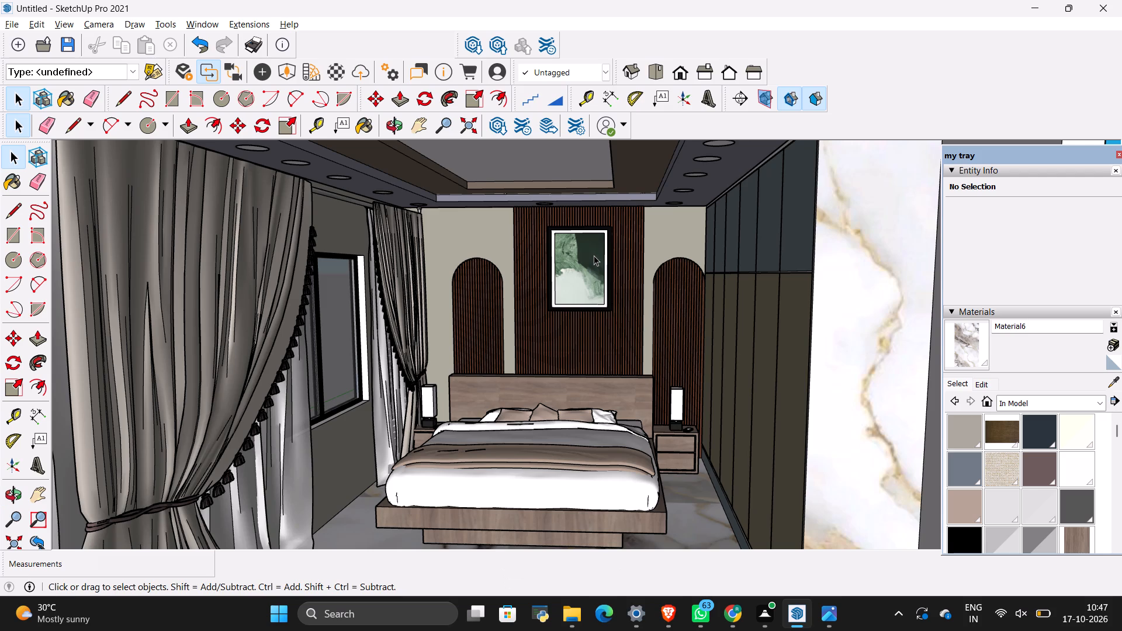
scroll(534, 260, down, 4)
scroll(623, 318, up, 5)
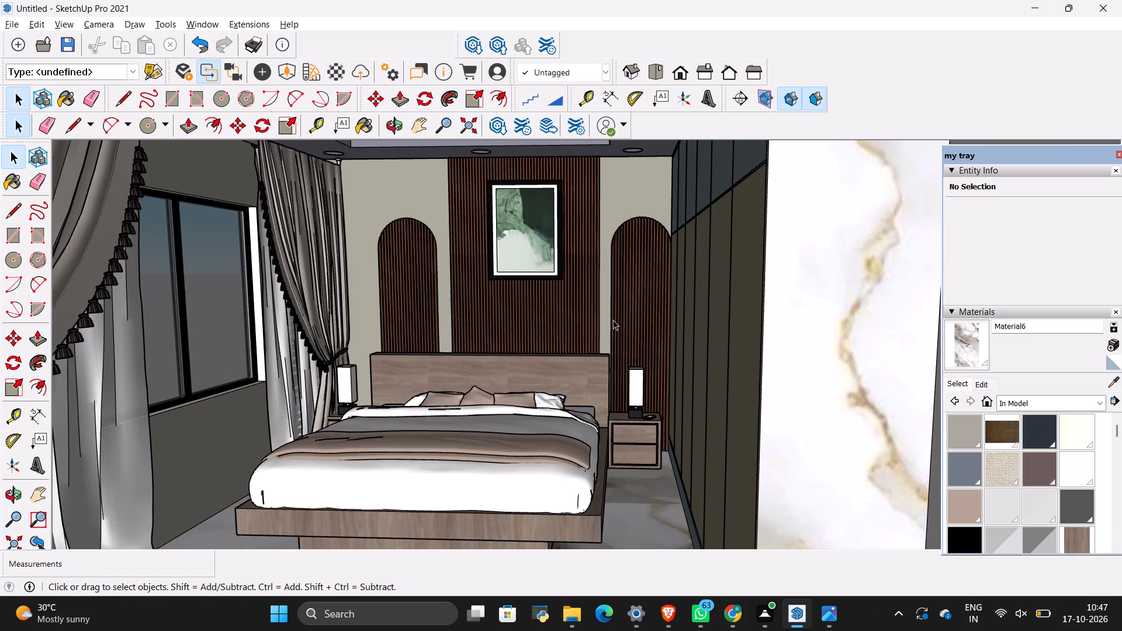
Examine the bedroom from inside and from the open front, checking the wardrobe wall, the recessed ceiling and the picture wall.
middle_drag(621, 319, 708, 321)
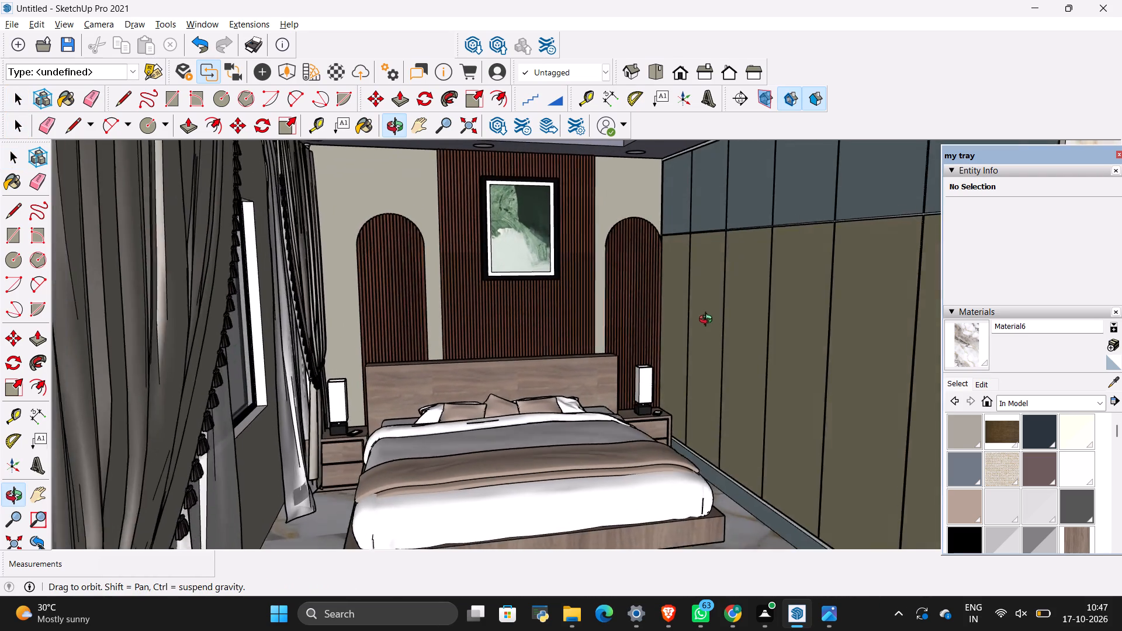
middle_drag(708, 321, 709, 314)
scroll(532, 331, down, 5)
middle_click(628, 312)
middle_click(647, 281)
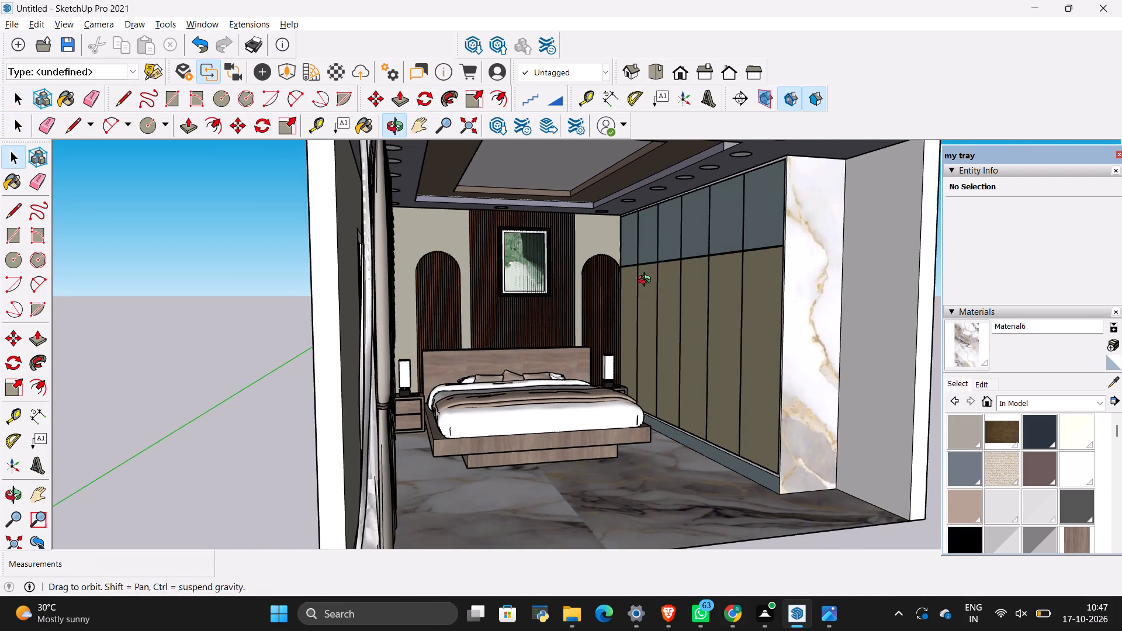
scroll(491, 375, down, 10)
scroll(574, 288, up, 3)
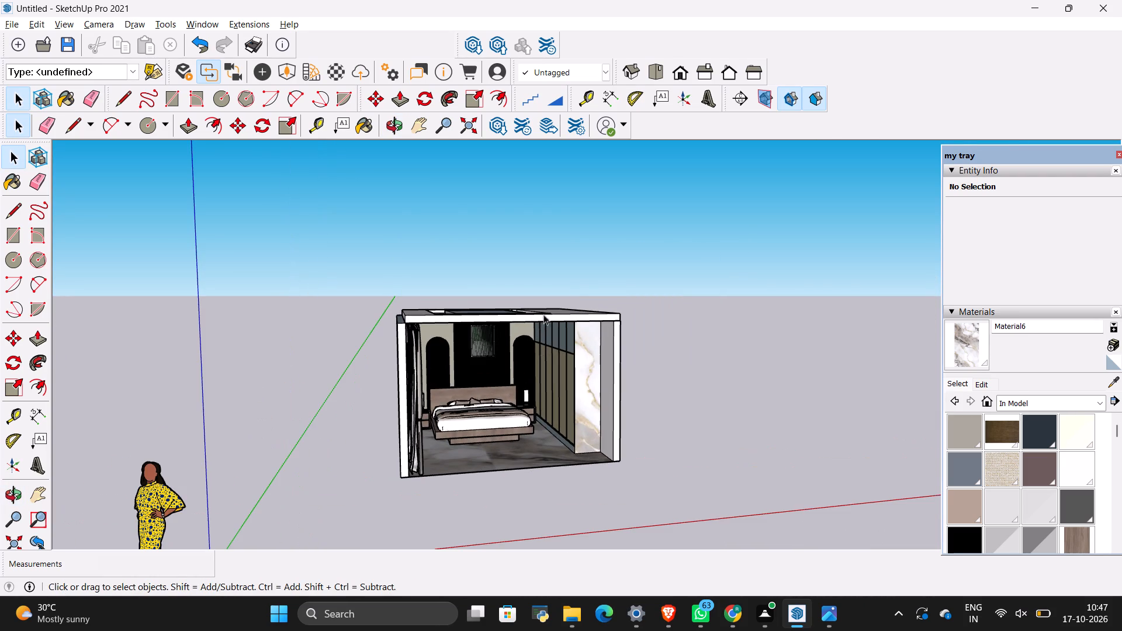
middle_click(566, 222)
middle_drag(526, 389, 536, 315)
scroll(494, 361, up, 4)
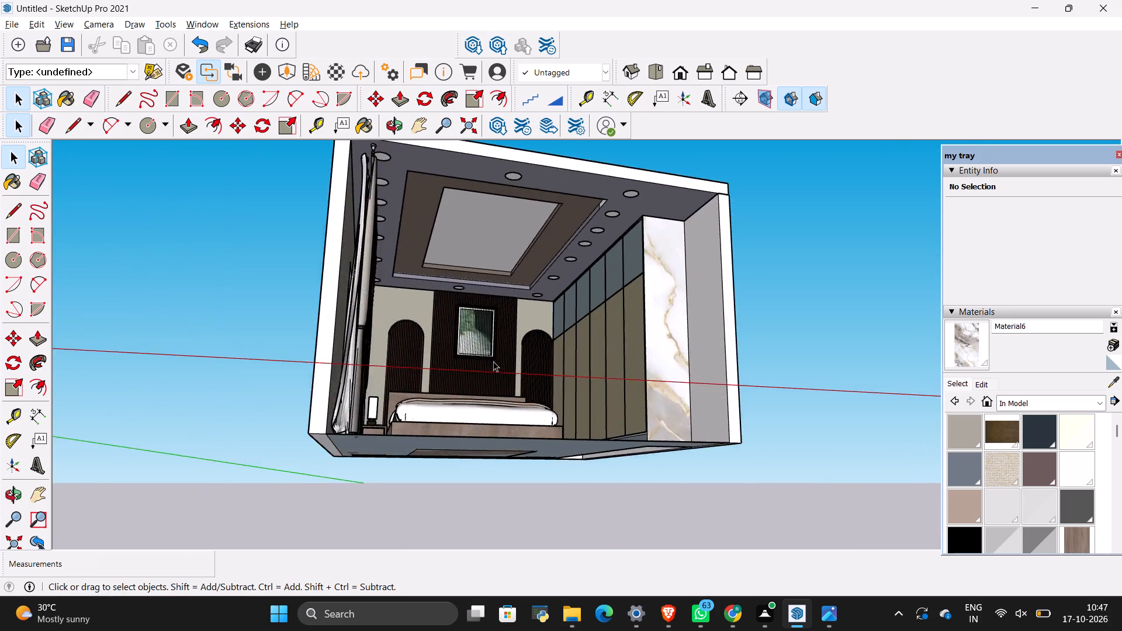
scroll(493, 361, up, 7)
middle_drag(508, 354, 493, 368)
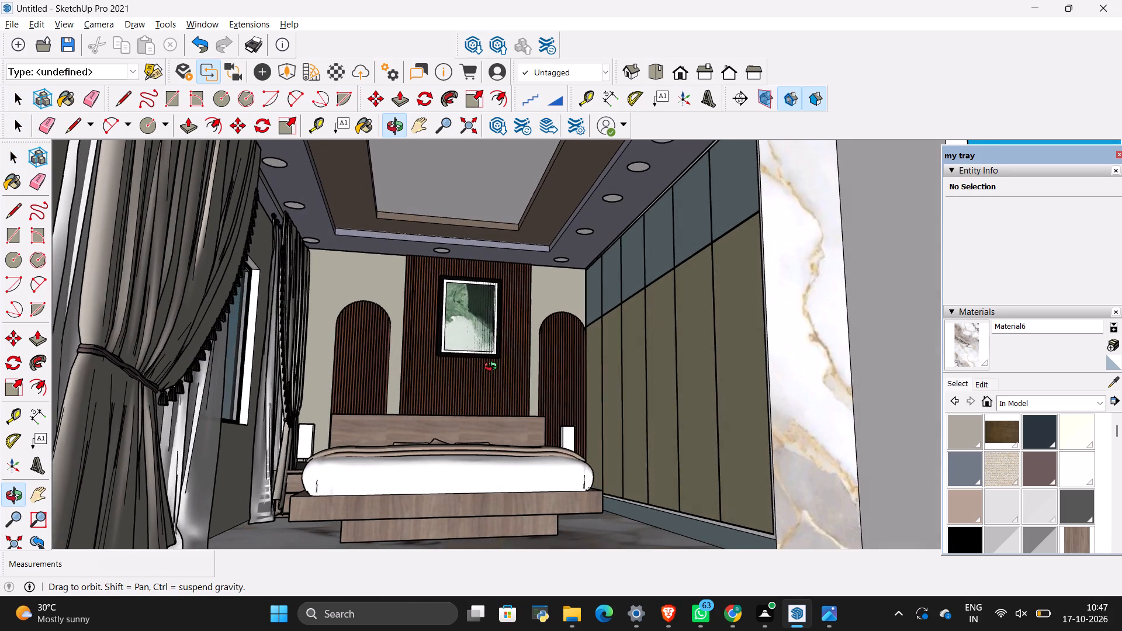
middle_drag(493, 368, 491, 371)
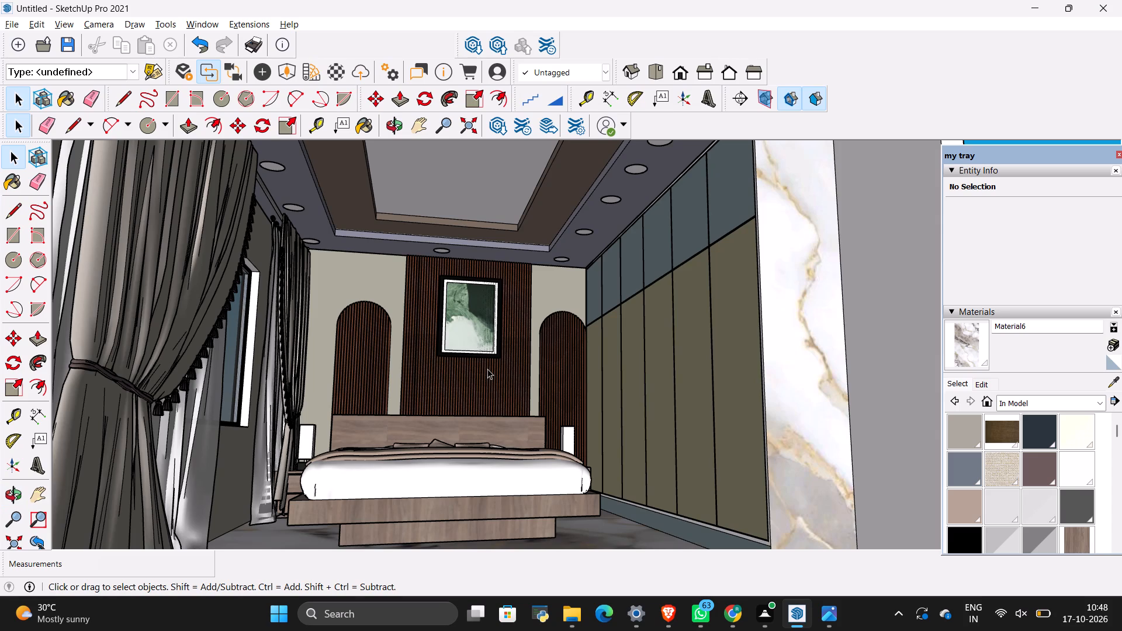
scroll(487, 369, down, 2)
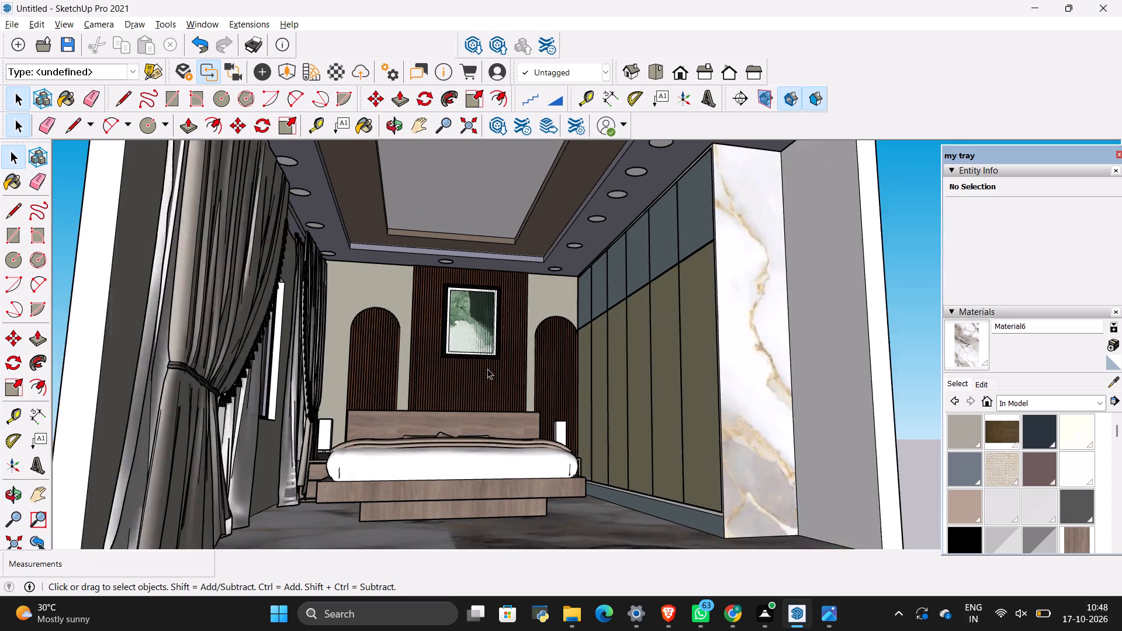
scroll(487, 369, down, 2)
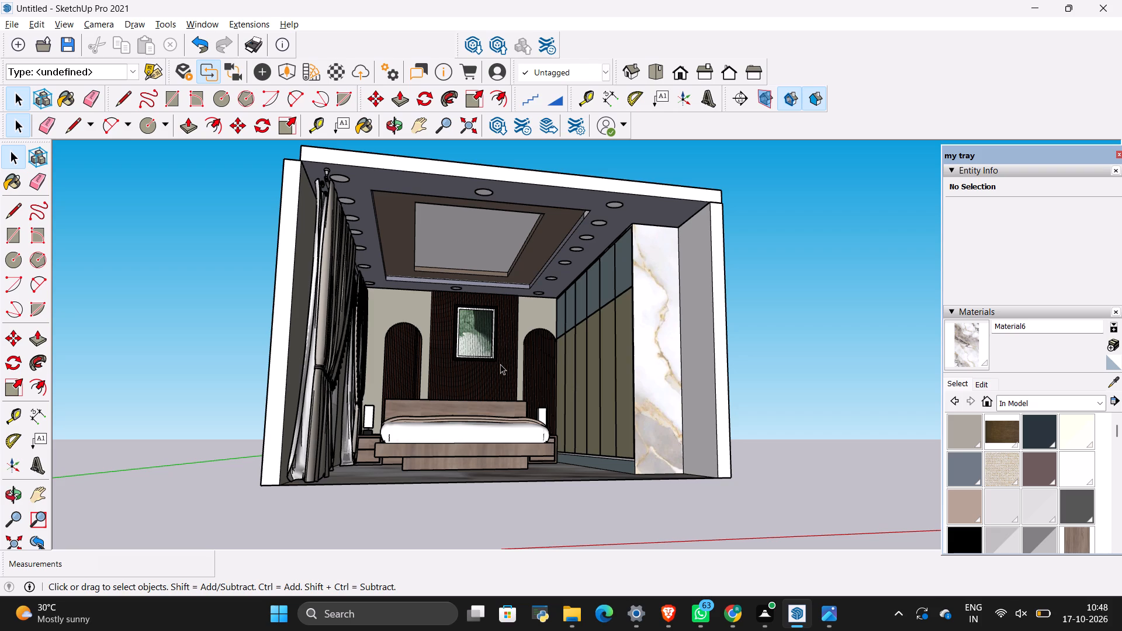
key(space)
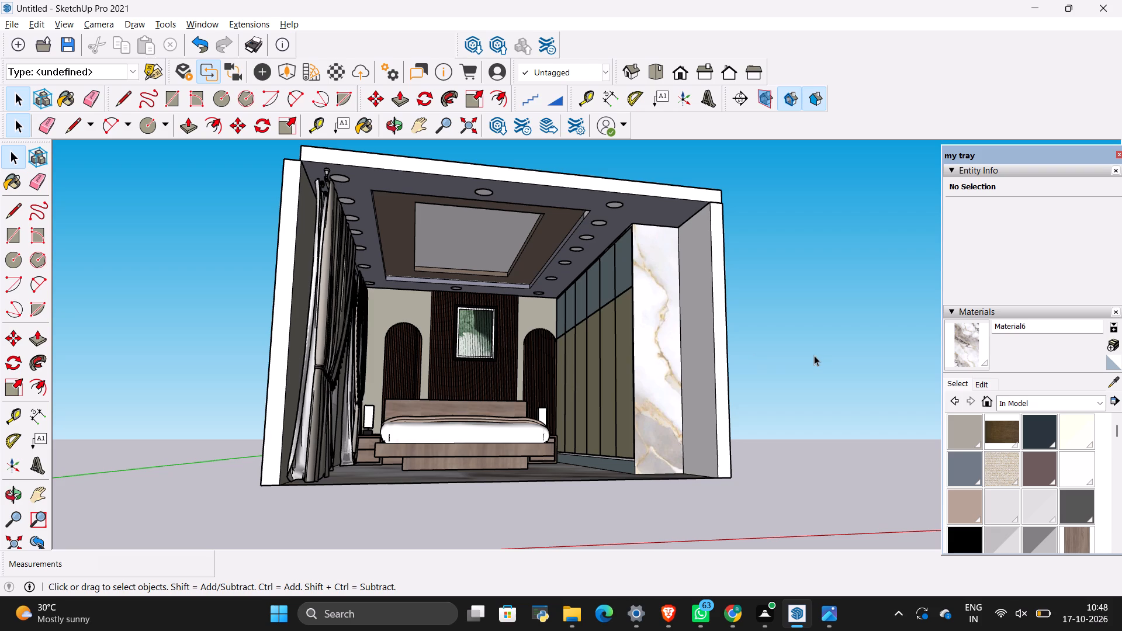
click(814, 357)
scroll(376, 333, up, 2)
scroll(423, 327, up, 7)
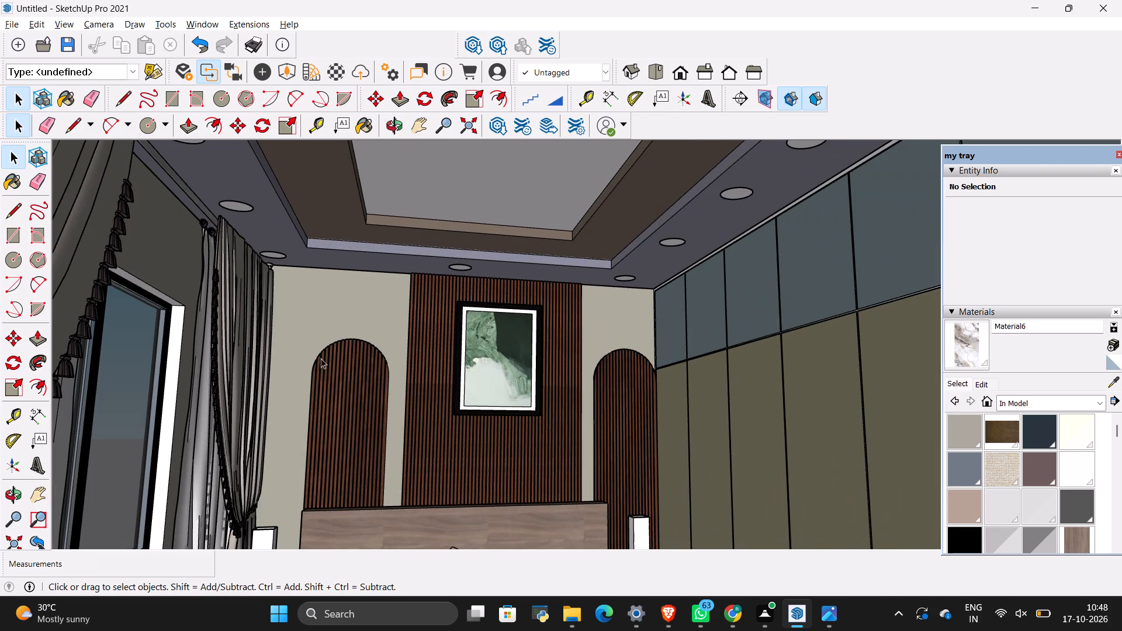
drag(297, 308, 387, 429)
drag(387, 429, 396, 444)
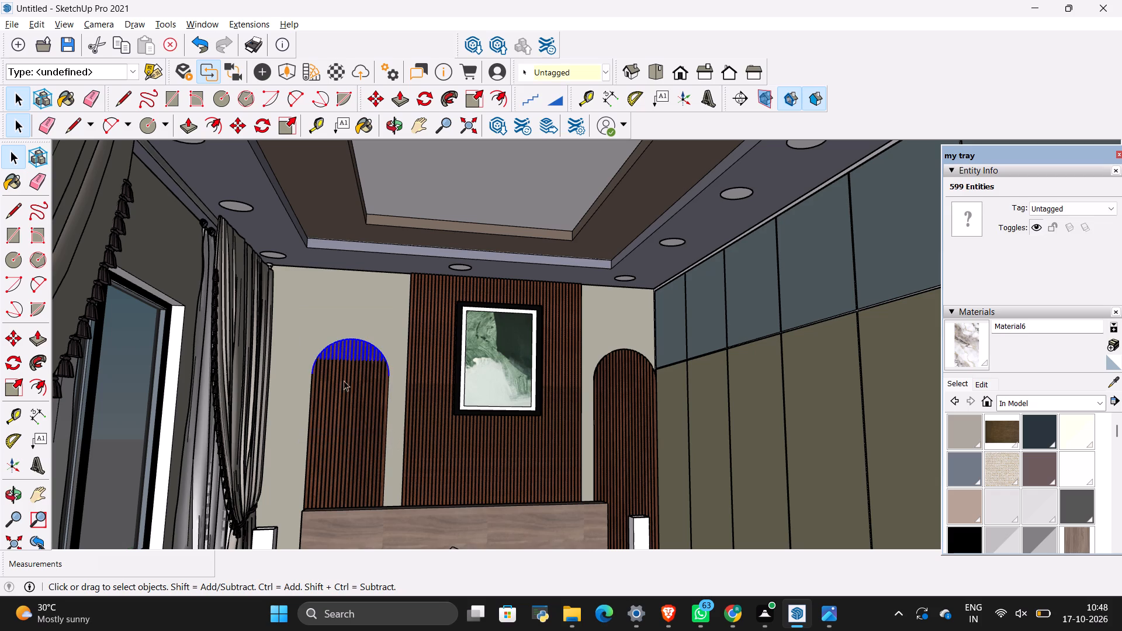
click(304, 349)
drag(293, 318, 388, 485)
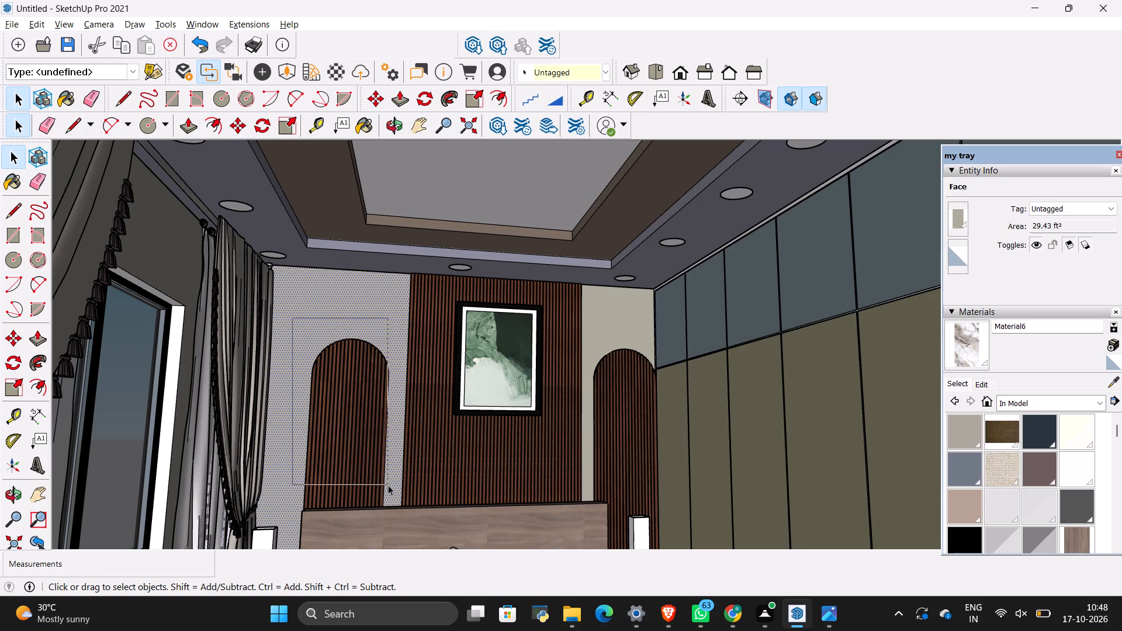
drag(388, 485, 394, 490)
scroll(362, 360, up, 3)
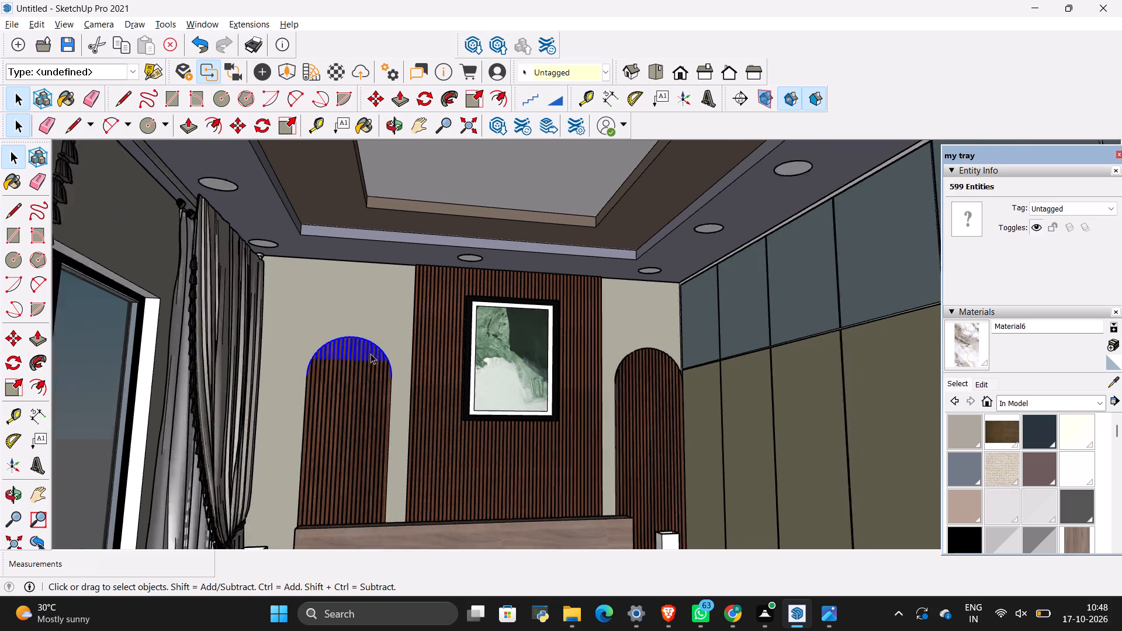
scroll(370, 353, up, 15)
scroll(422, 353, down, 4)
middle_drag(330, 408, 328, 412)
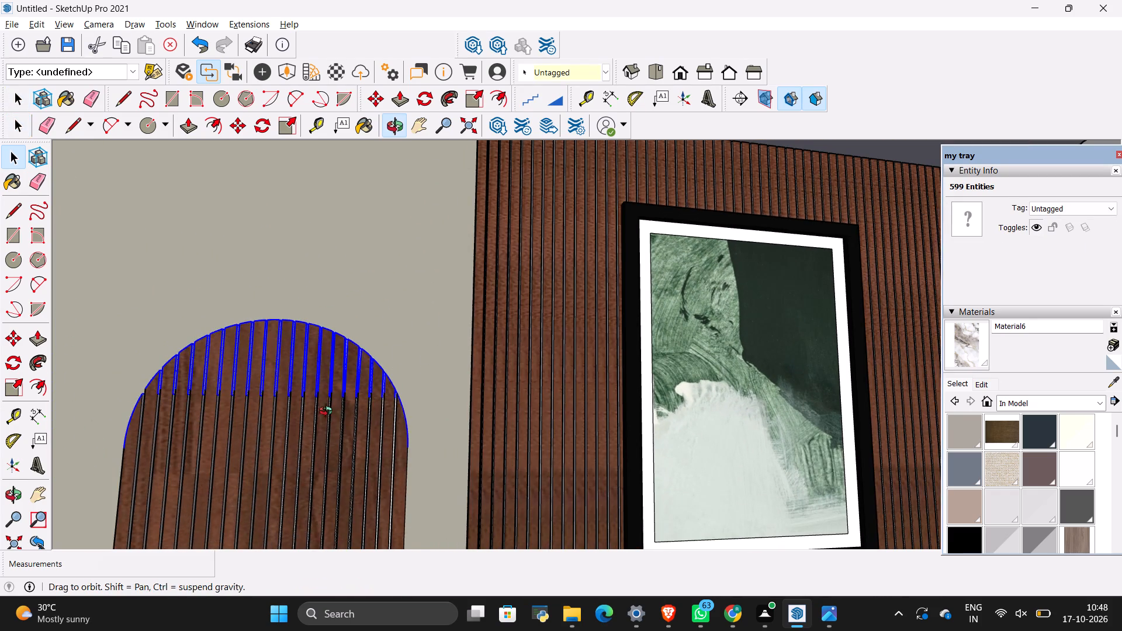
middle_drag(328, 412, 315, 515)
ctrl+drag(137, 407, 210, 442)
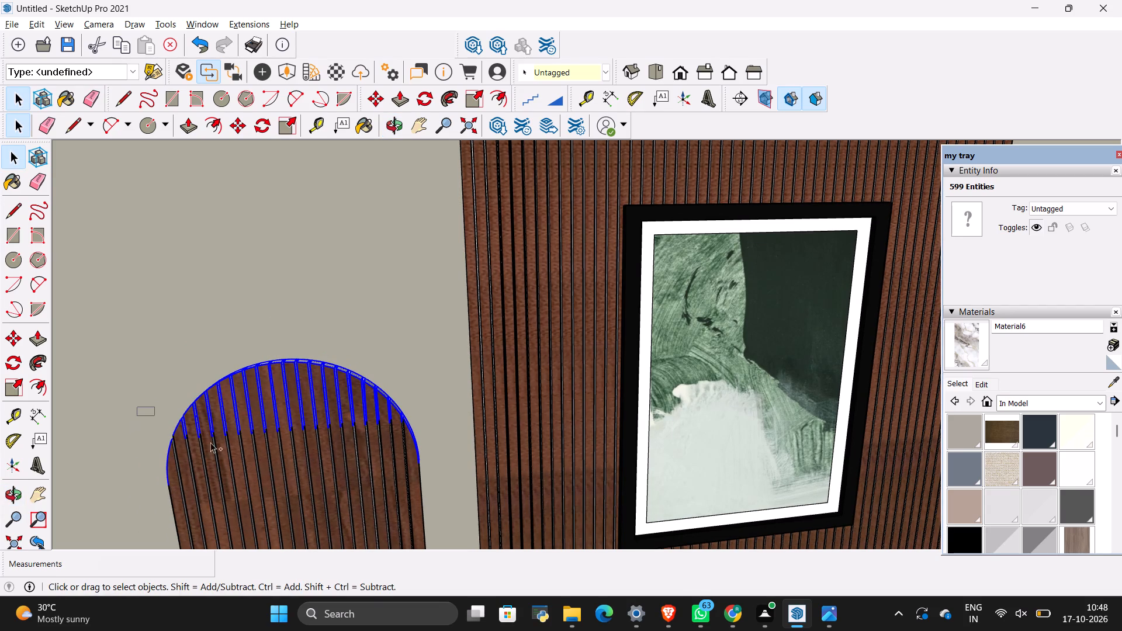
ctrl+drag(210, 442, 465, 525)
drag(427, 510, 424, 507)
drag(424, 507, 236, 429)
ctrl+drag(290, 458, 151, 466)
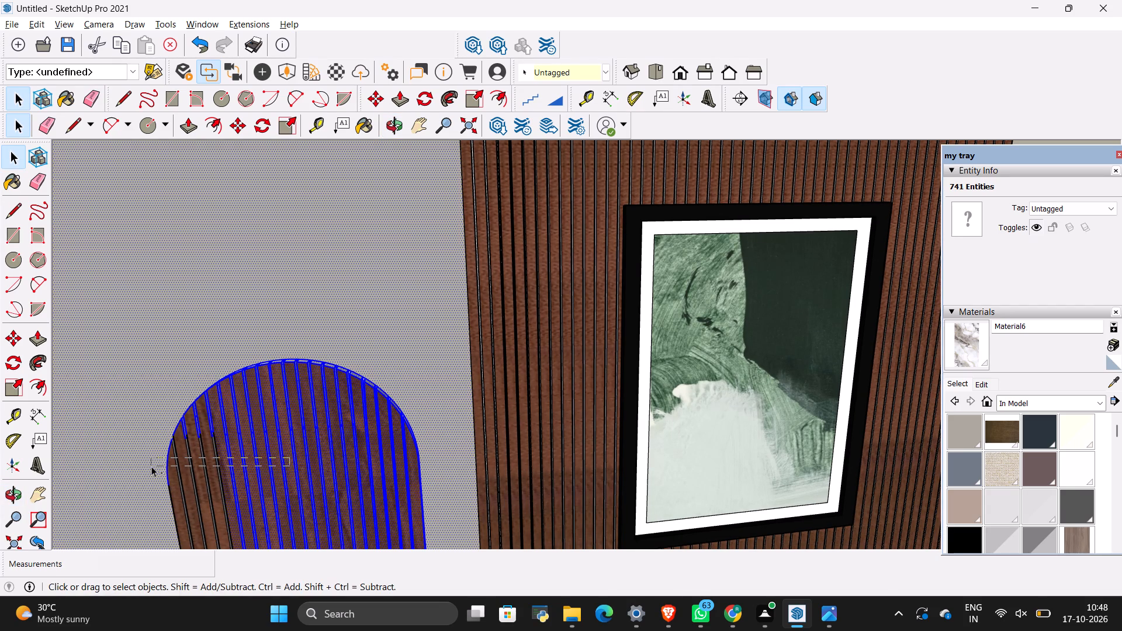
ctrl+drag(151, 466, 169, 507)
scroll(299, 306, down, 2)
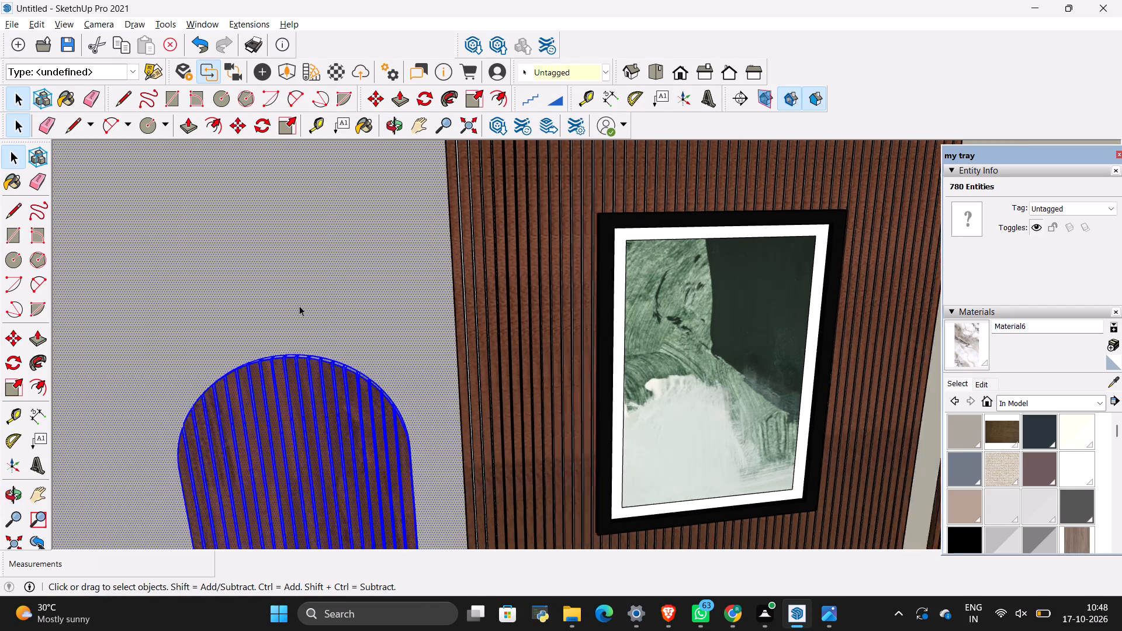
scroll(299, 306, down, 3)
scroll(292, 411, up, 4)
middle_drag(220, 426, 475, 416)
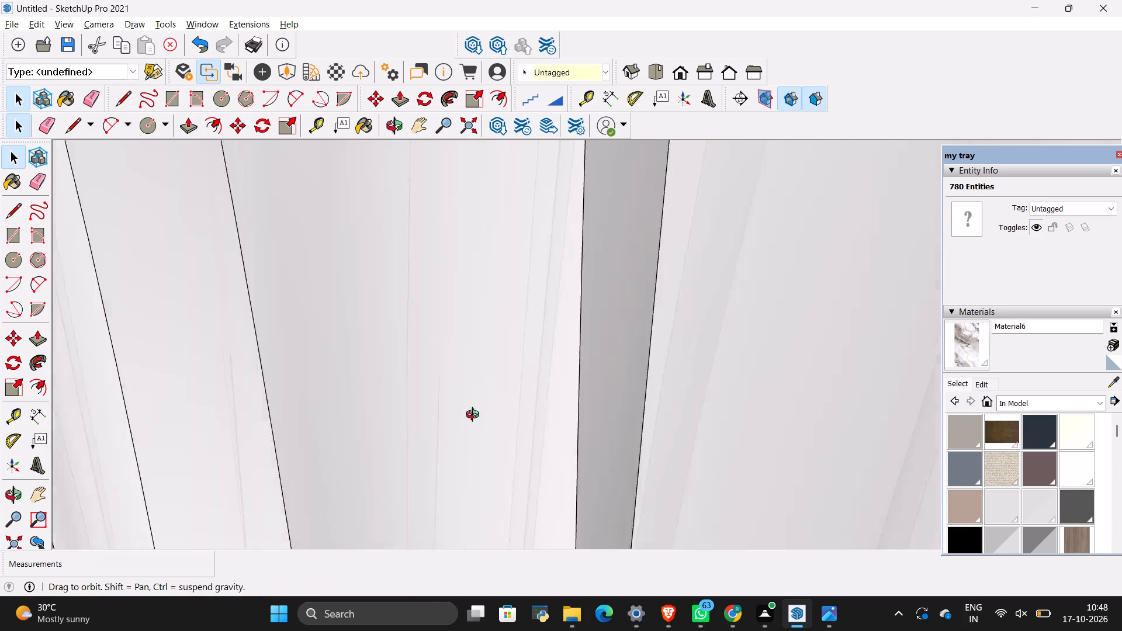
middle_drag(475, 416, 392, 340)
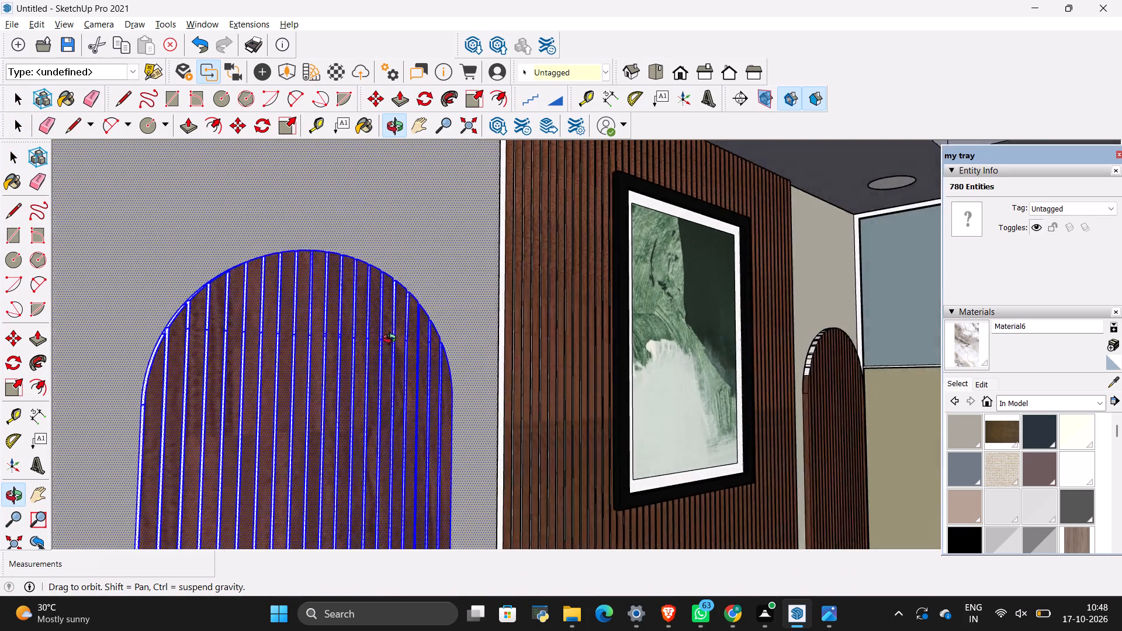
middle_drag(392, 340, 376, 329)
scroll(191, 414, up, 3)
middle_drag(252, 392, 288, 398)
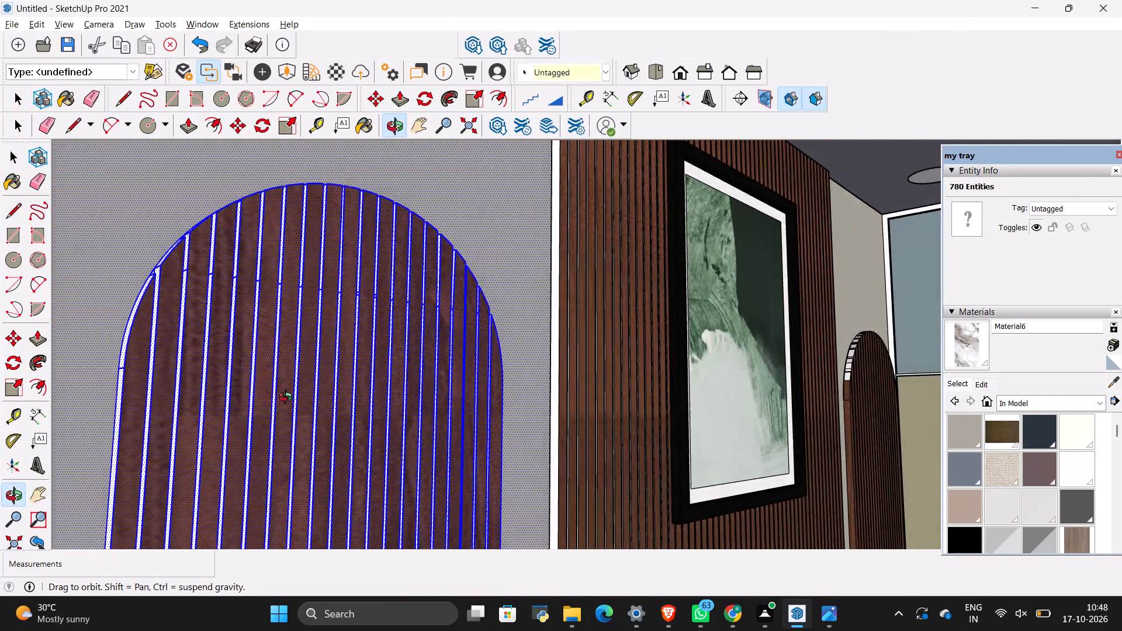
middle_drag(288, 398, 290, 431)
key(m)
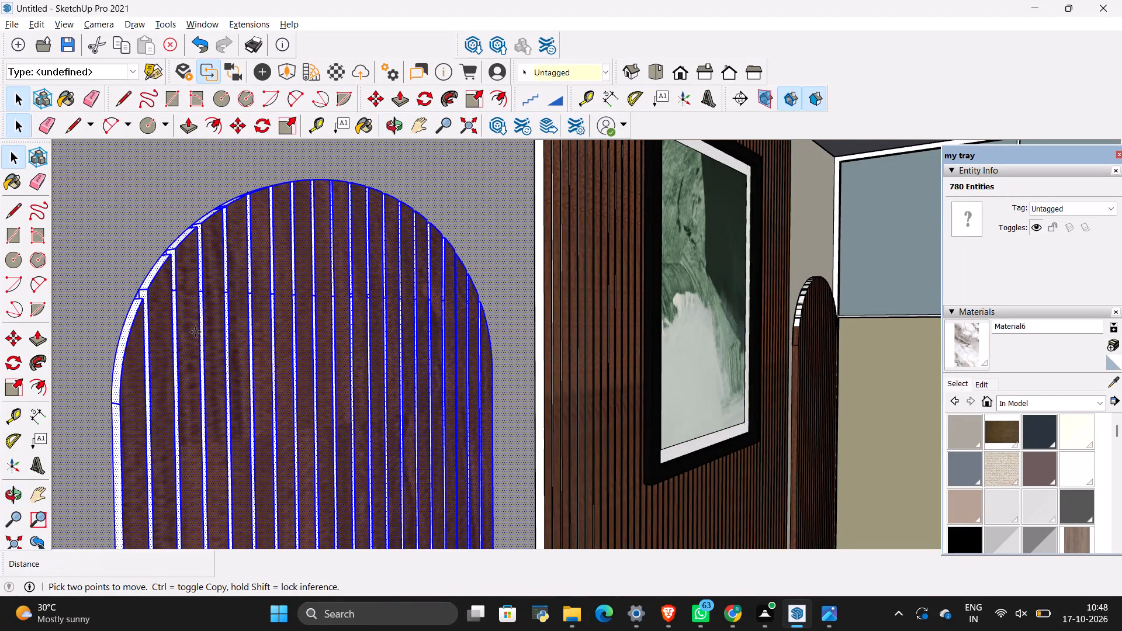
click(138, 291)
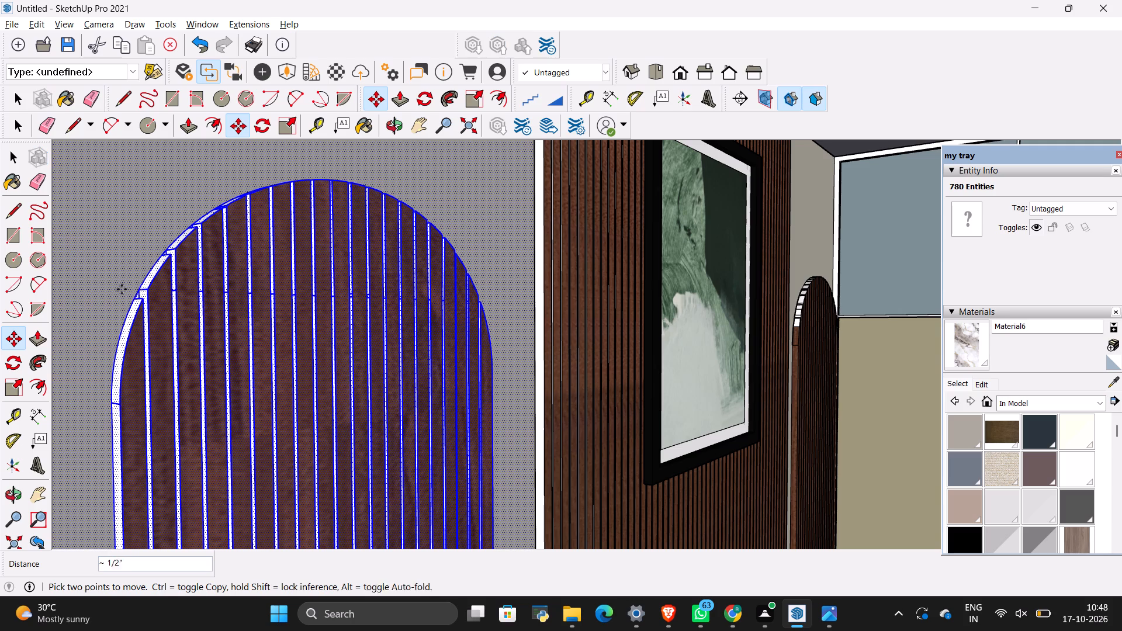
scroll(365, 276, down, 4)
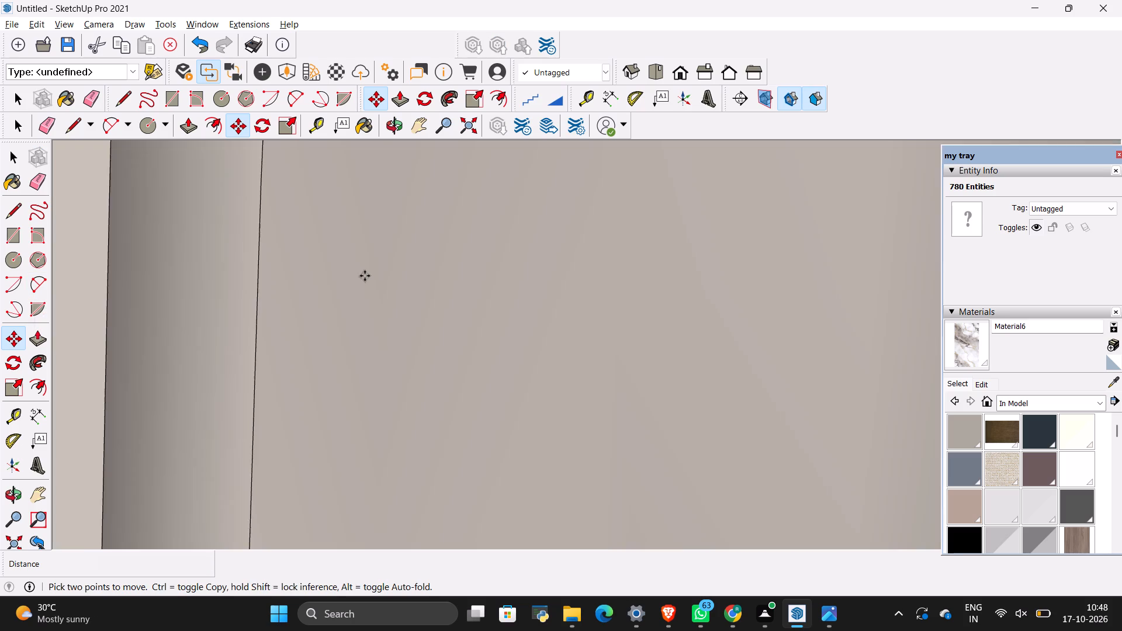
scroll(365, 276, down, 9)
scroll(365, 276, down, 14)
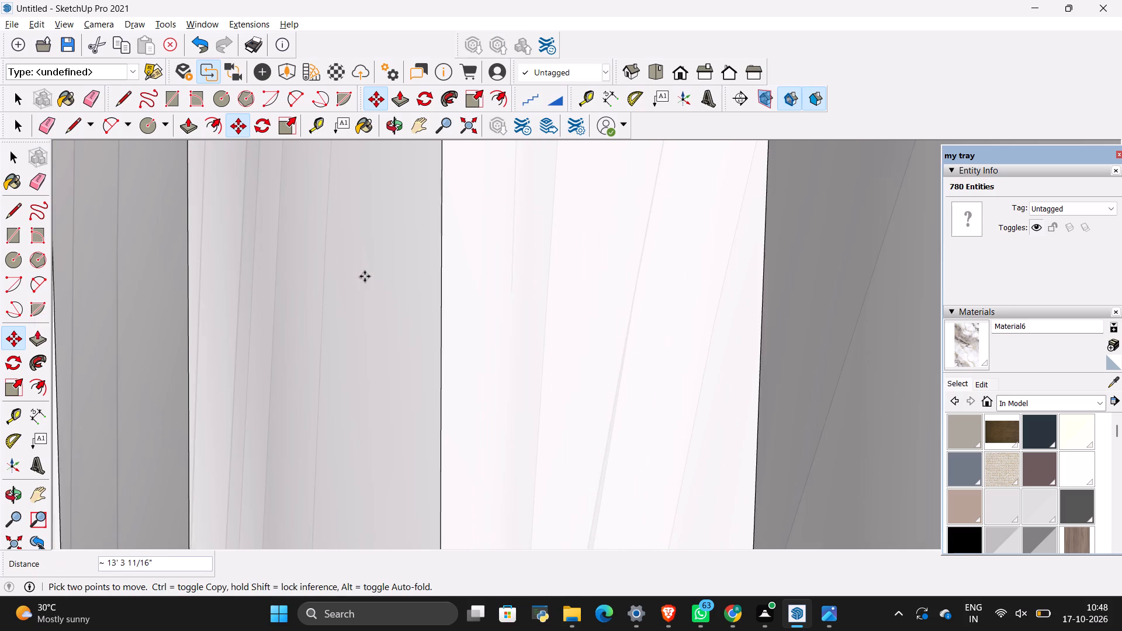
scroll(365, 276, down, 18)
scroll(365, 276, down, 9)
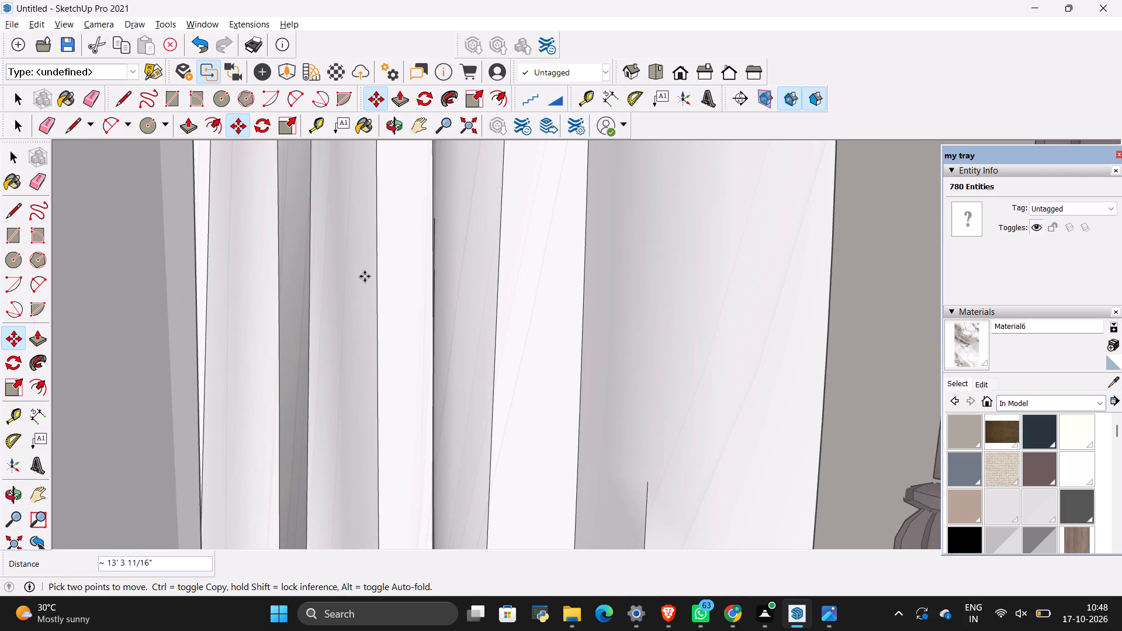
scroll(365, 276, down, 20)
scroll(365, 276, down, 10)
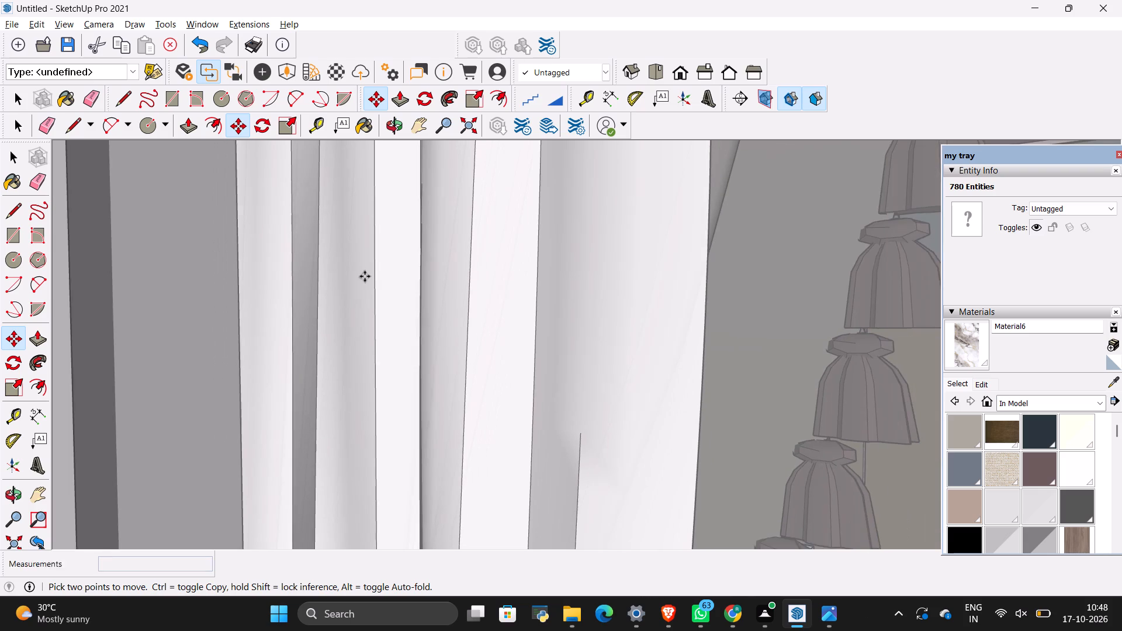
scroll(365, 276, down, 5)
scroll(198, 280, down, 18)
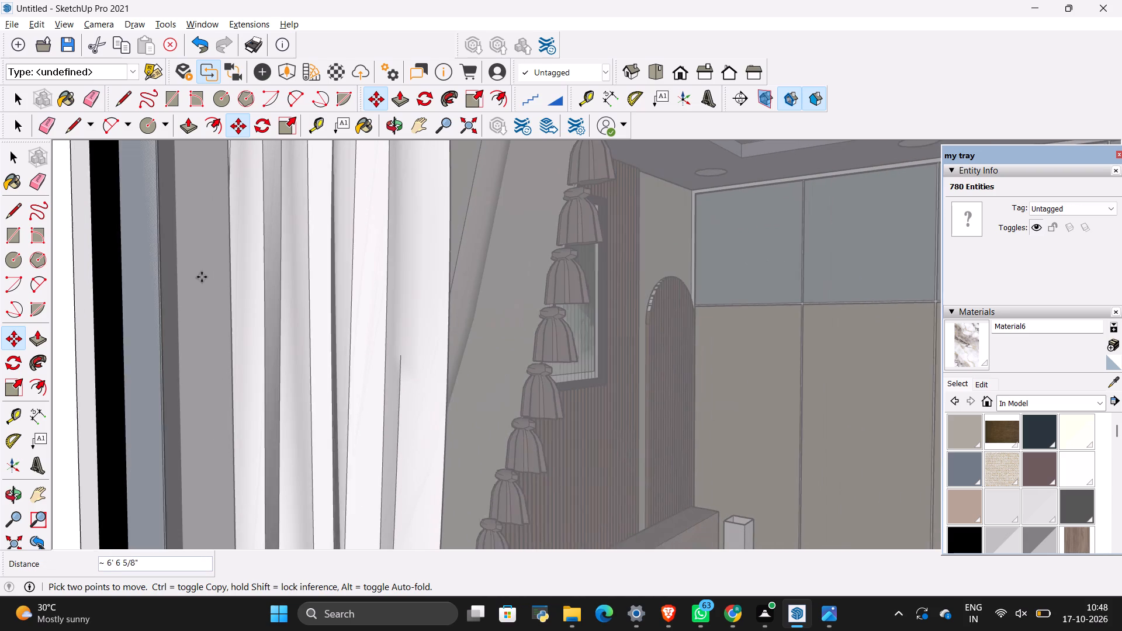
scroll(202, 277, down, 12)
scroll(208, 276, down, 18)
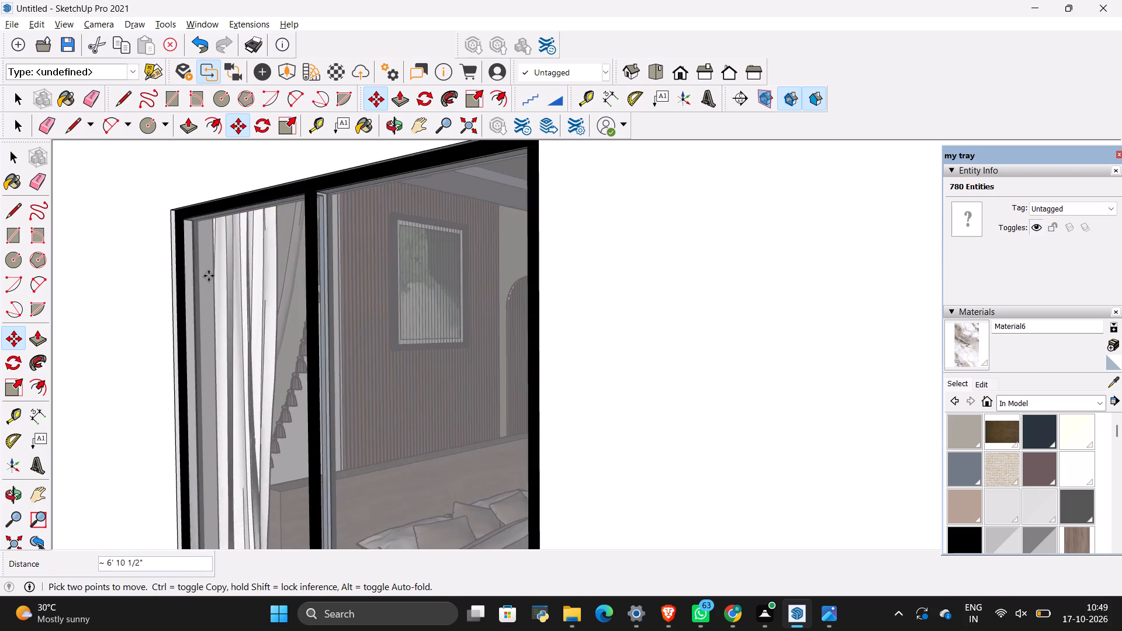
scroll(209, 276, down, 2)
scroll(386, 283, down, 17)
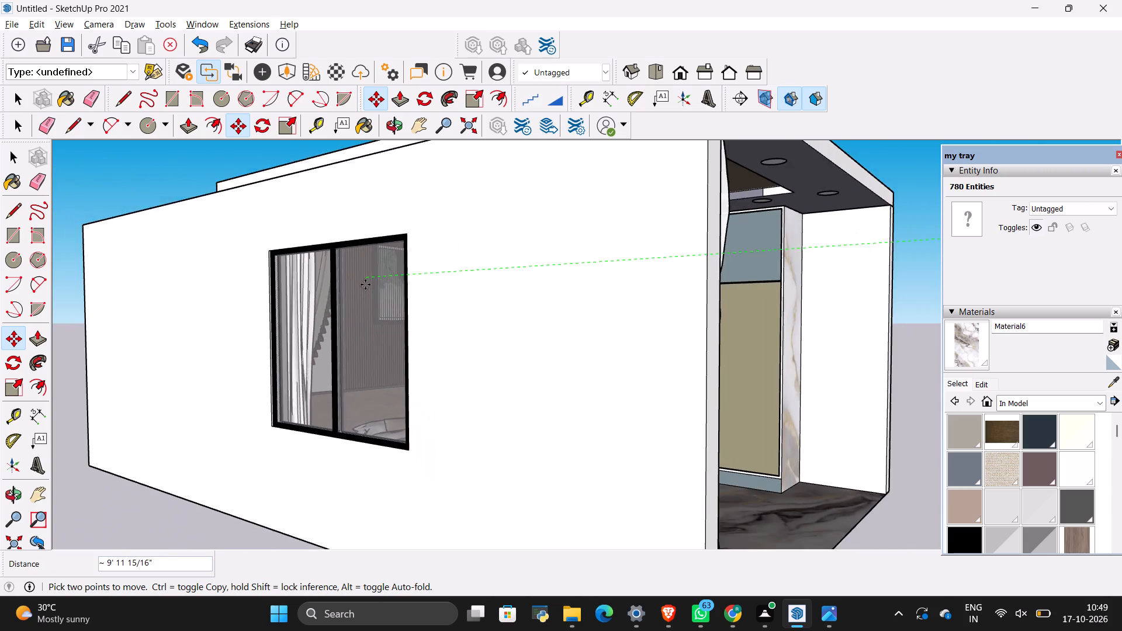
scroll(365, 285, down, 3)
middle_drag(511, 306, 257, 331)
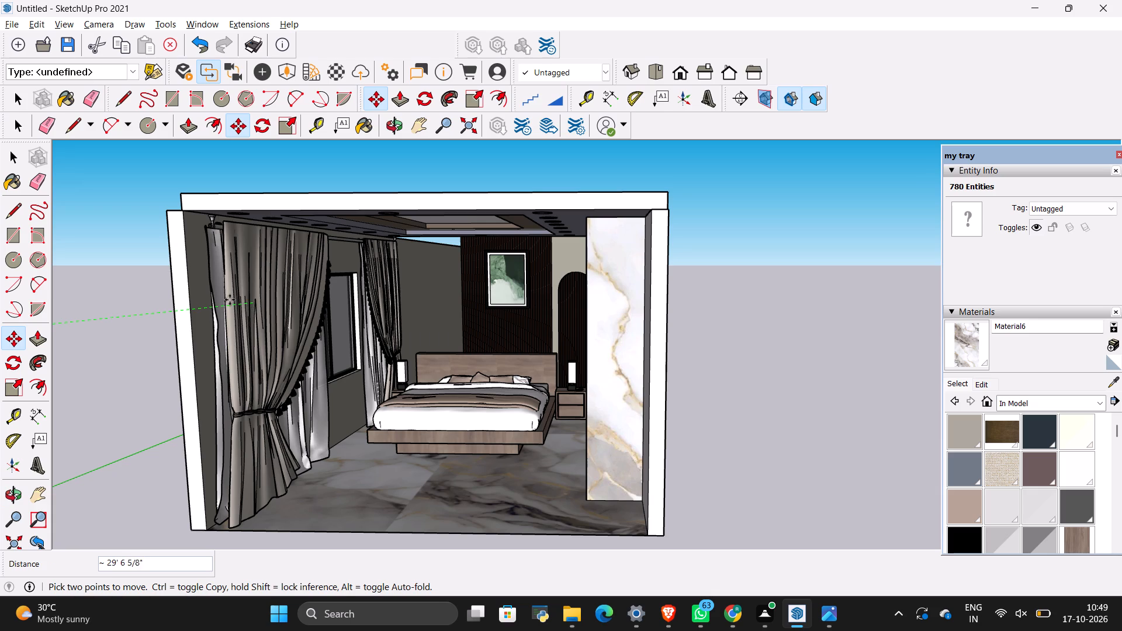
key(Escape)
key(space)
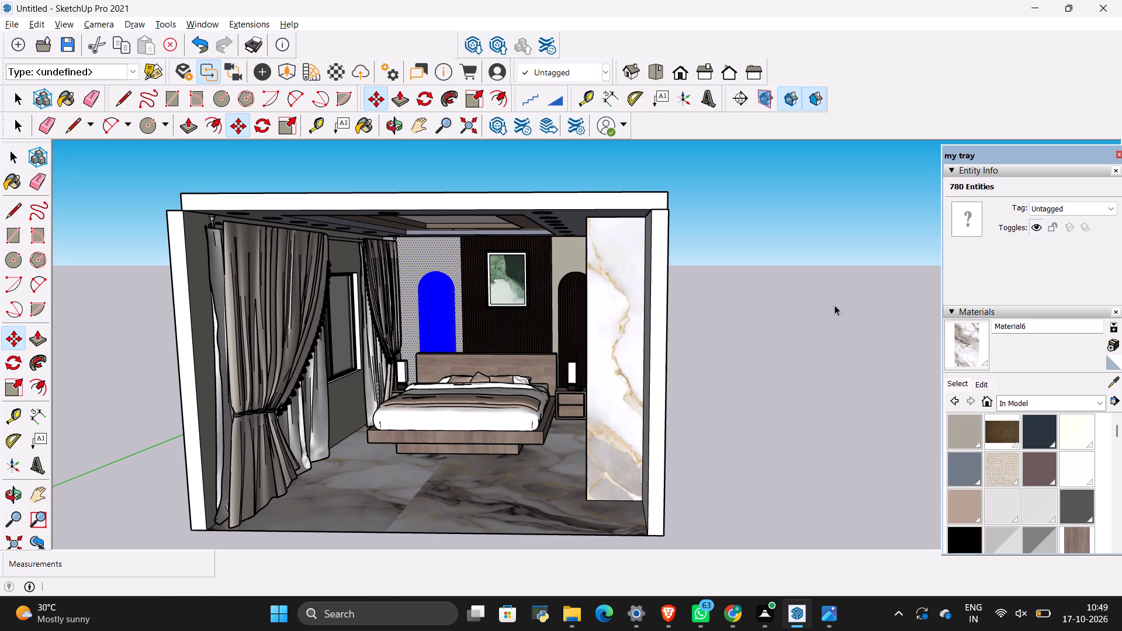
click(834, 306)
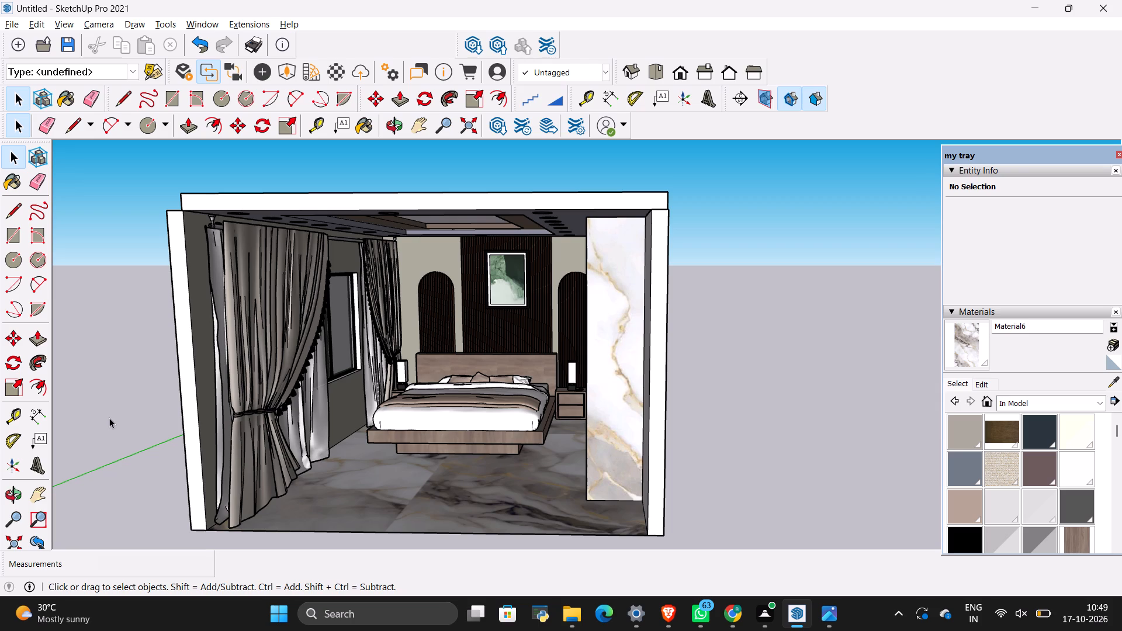
Examine the furnished bedroom from the open front and from below, checking the wardrobe wall, recessed ceiling, downlights and picture wall.
scroll(171, 395, down, 1)
scroll(228, 369, up, 2)
scroll(540, 339, up, 4)
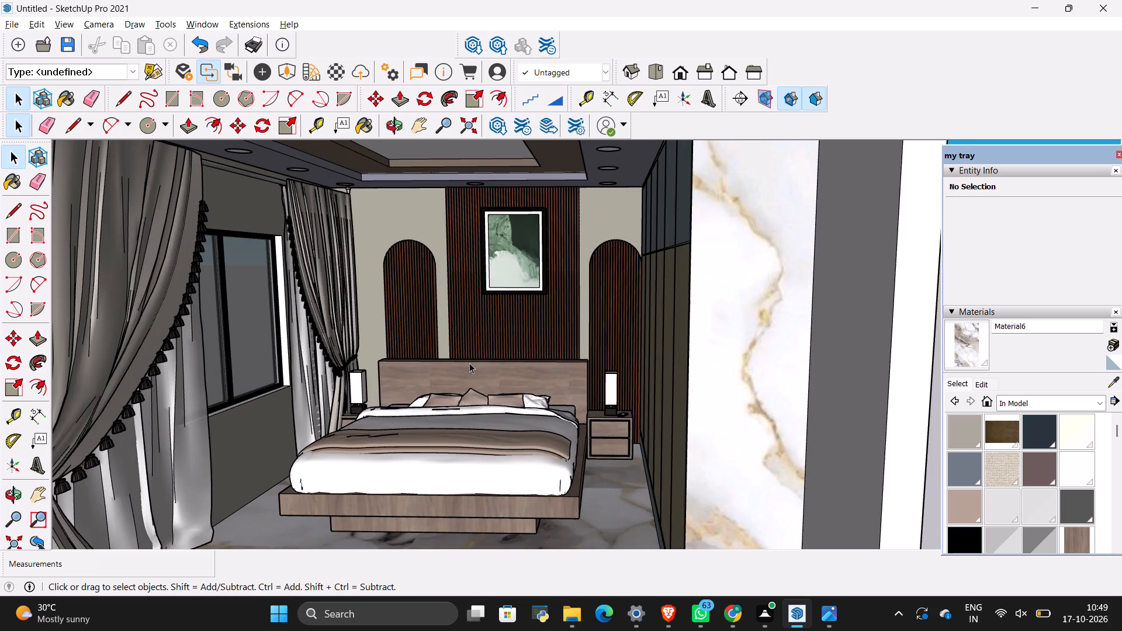
middle_drag(475, 367, 567, 383)
scroll(511, 348, down, 4)
middle_drag(579, 411, 580, 378)
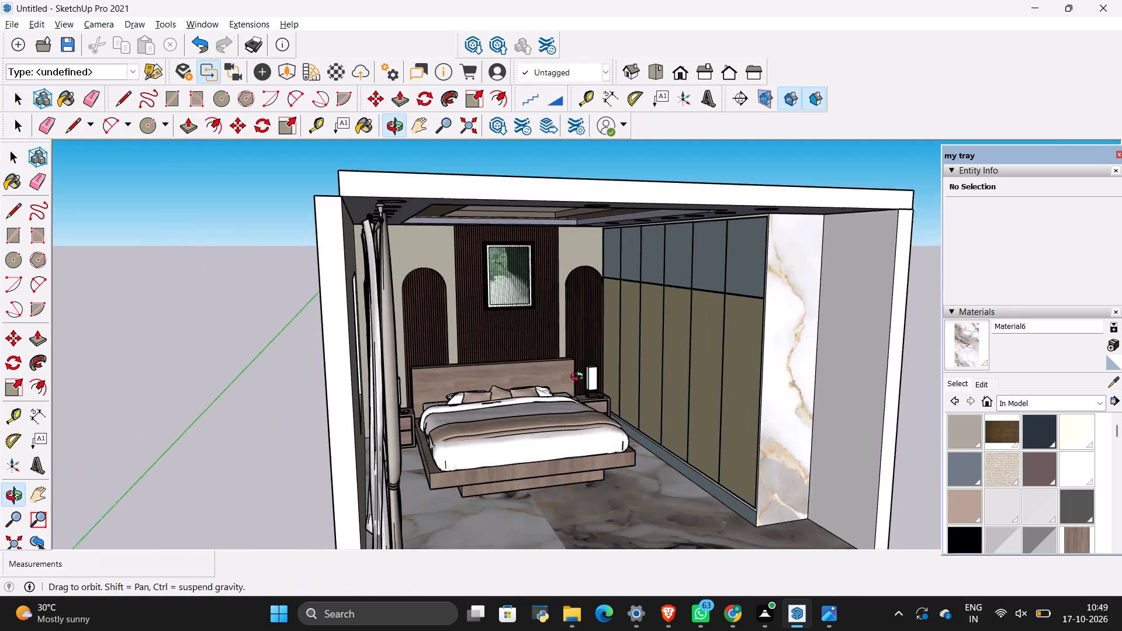
middle_drag(580, 378, 581, 345)
scroll(585, 352, down, 4)
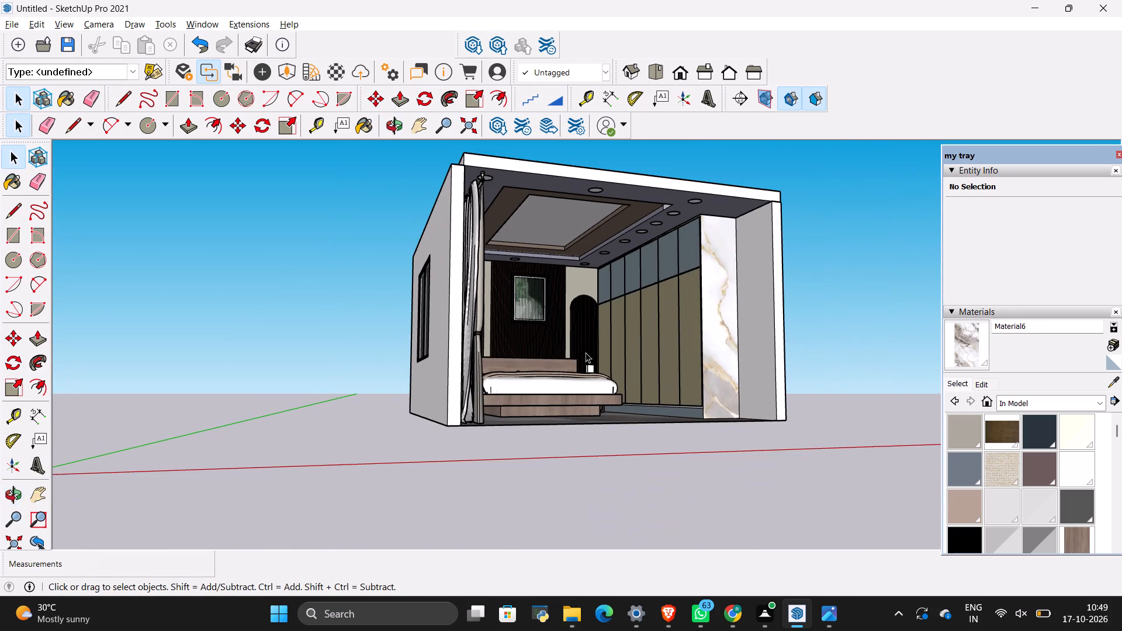
scroll(482, 418, down, 1)
scroll(622, 262, up, 2)
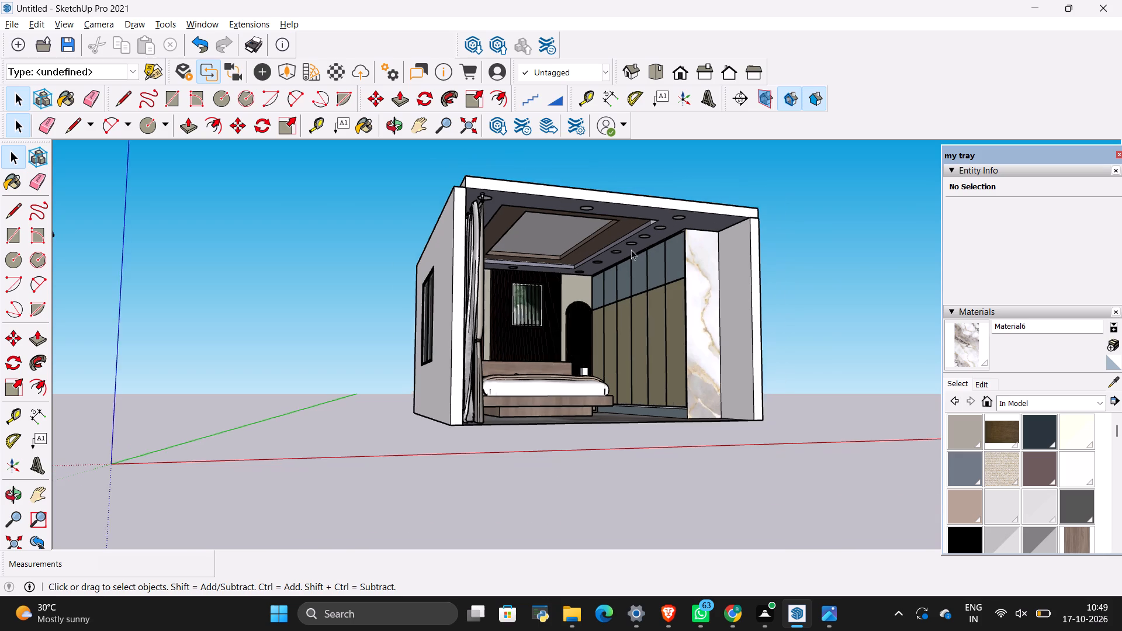
scroll(631, 249, up, 5)
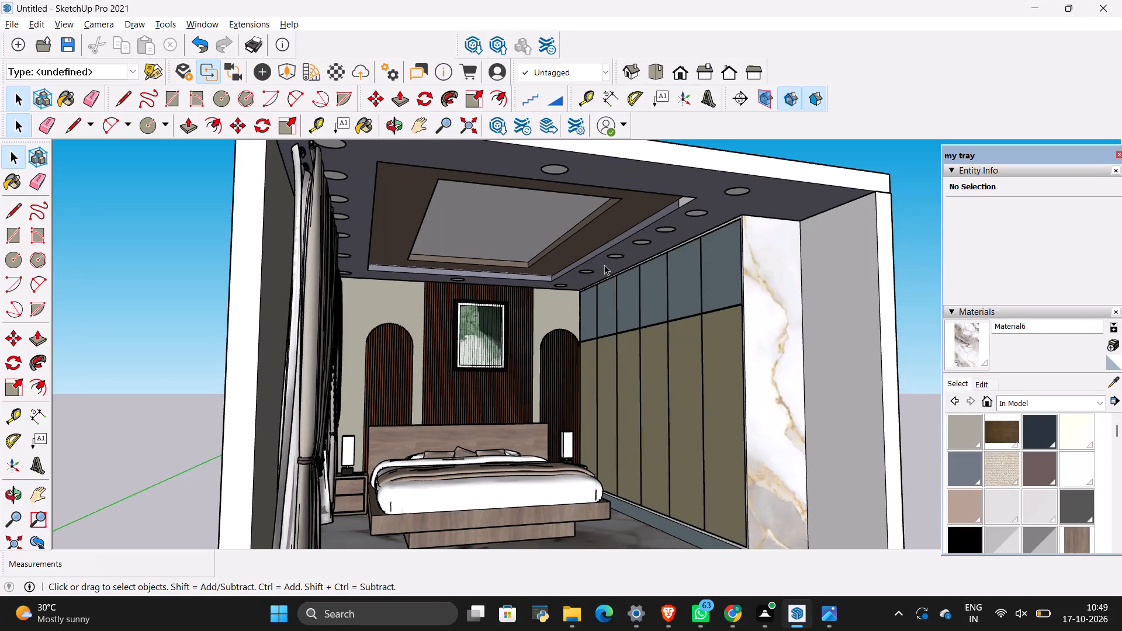
scroll(580, 306, down, 4)
middle_drag(584, 390, 587, 345)
scroll(412, 435, up, 2)
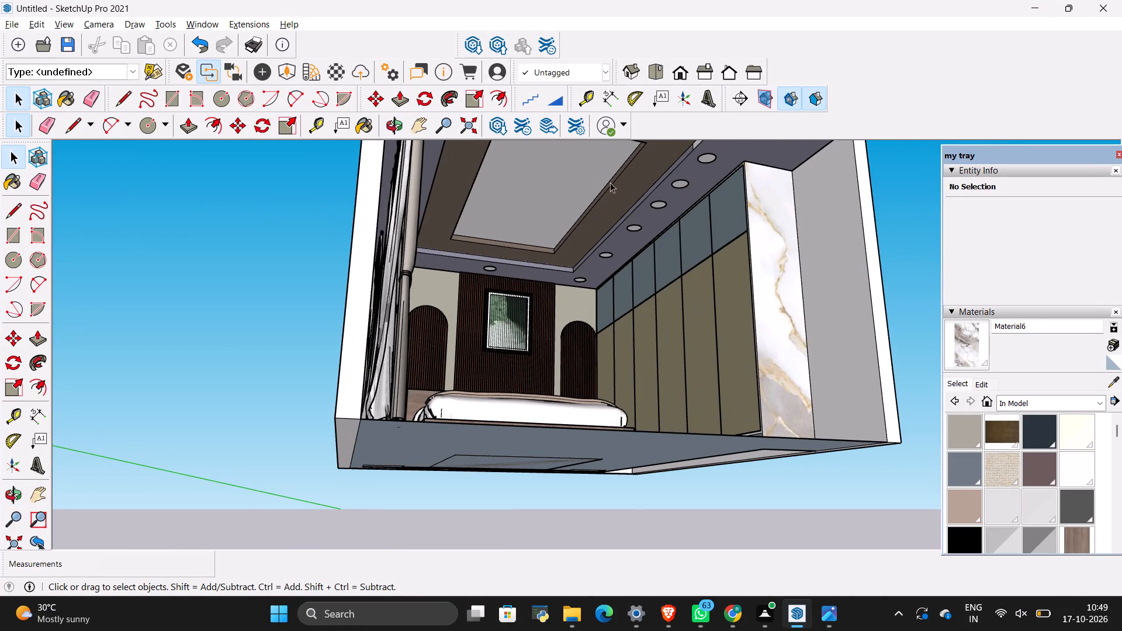
scroll(628, 171, up, 6)
scroll(613, 237, down, 3)
middle_drag(643, 275, 628, 304)
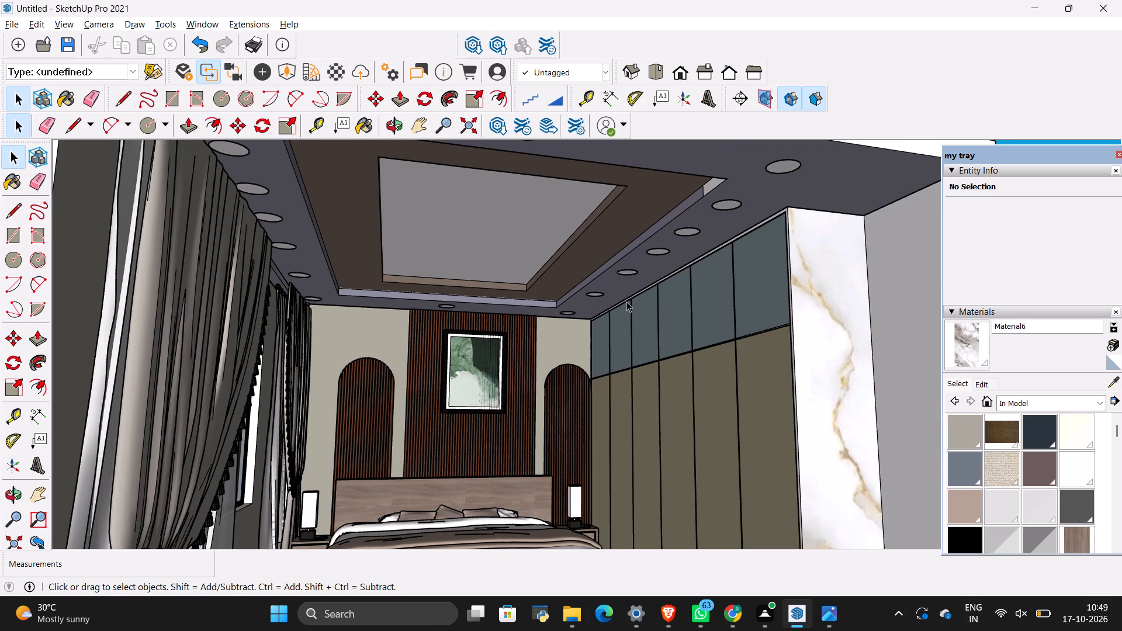
Open the ceiling group for editing and import the "fan" model from the Downloads folder.
double_click(531, 195)
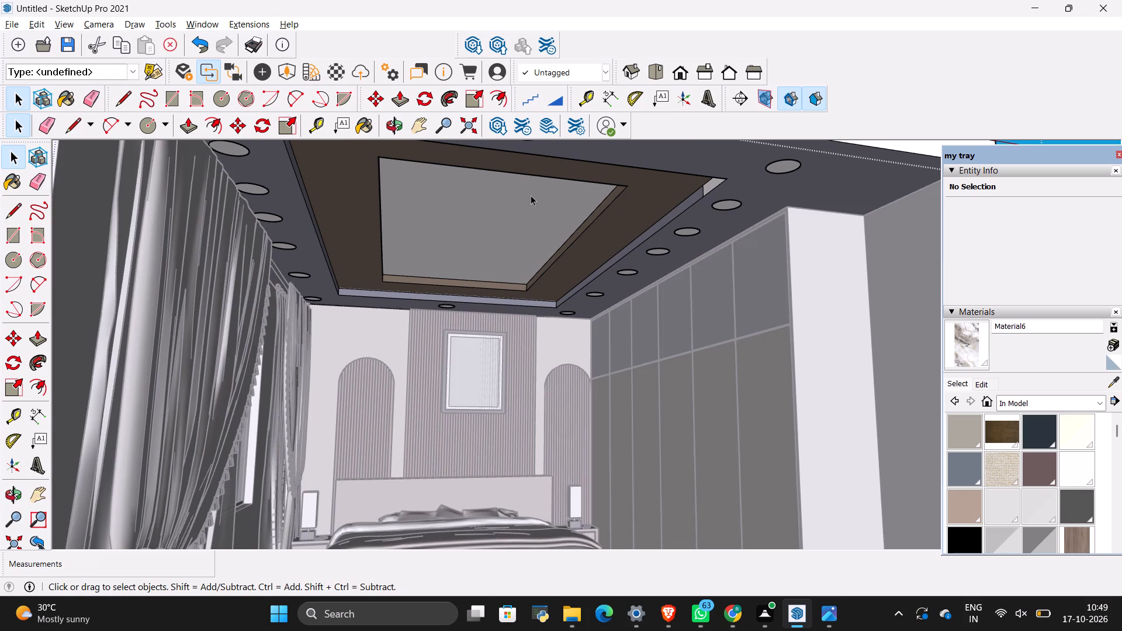
scroll(505, 300, down, 4)
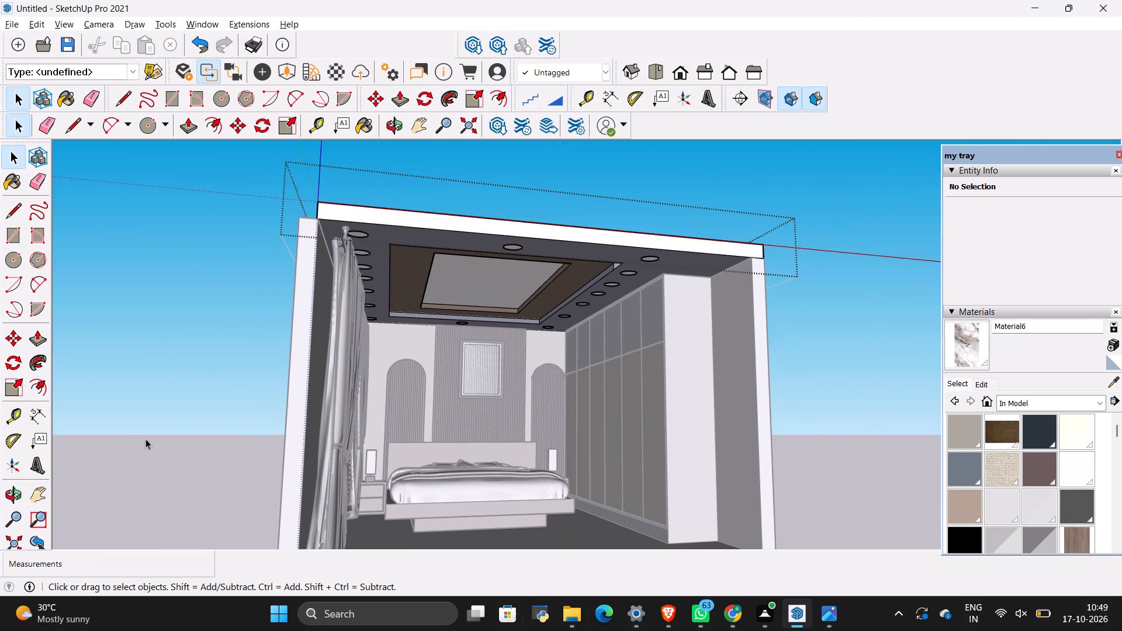
click(5, 29)
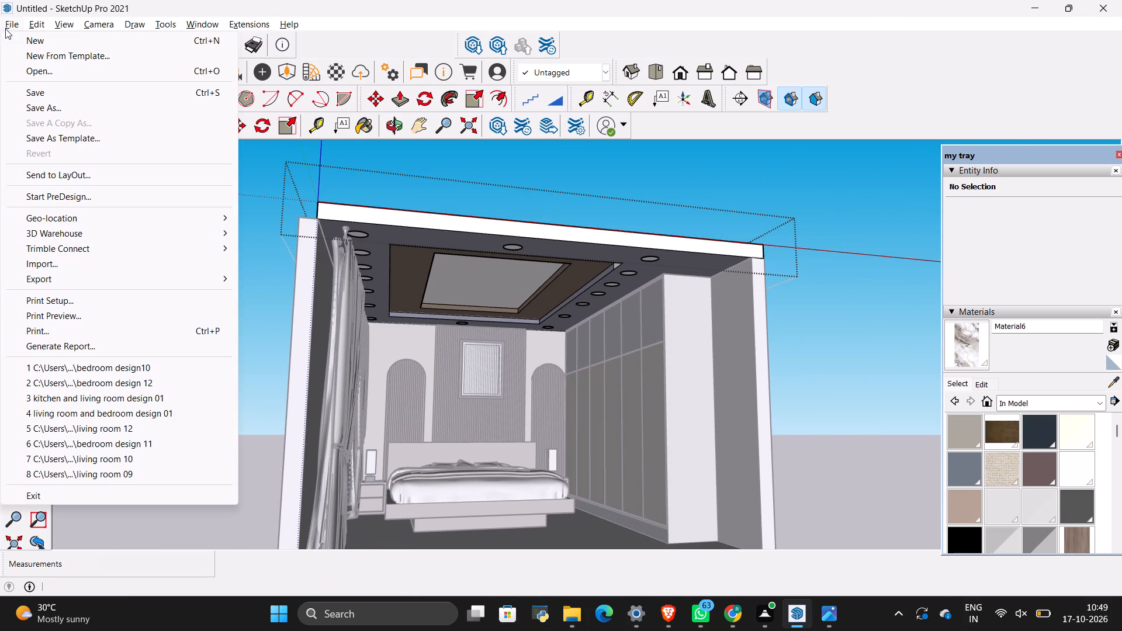
click(68, 265)
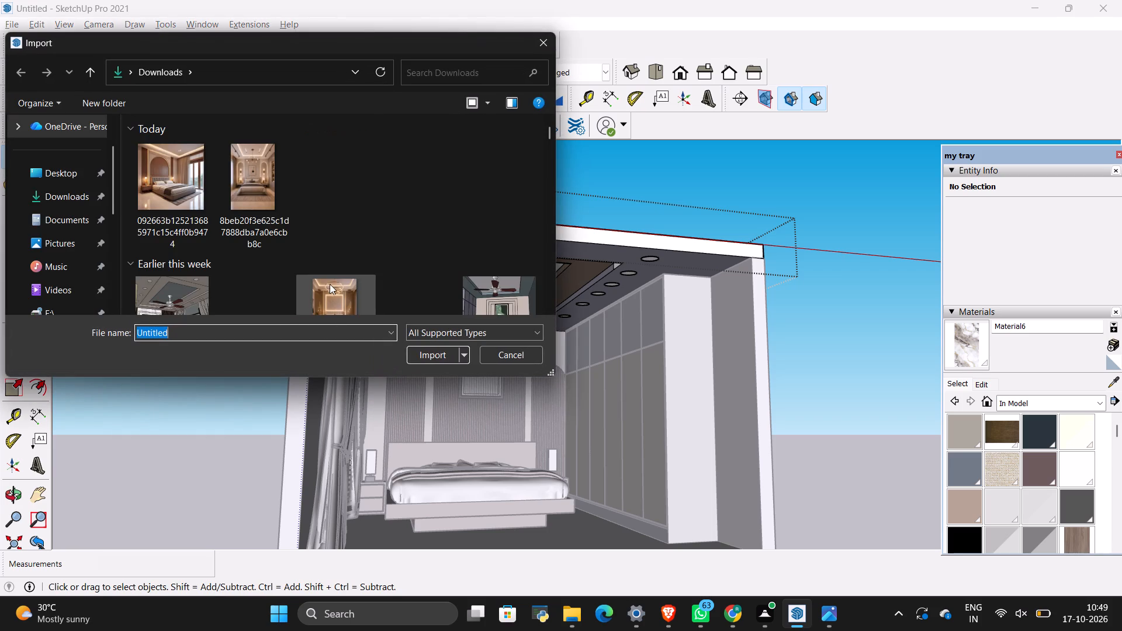
scroll(288, 257, down, 10)
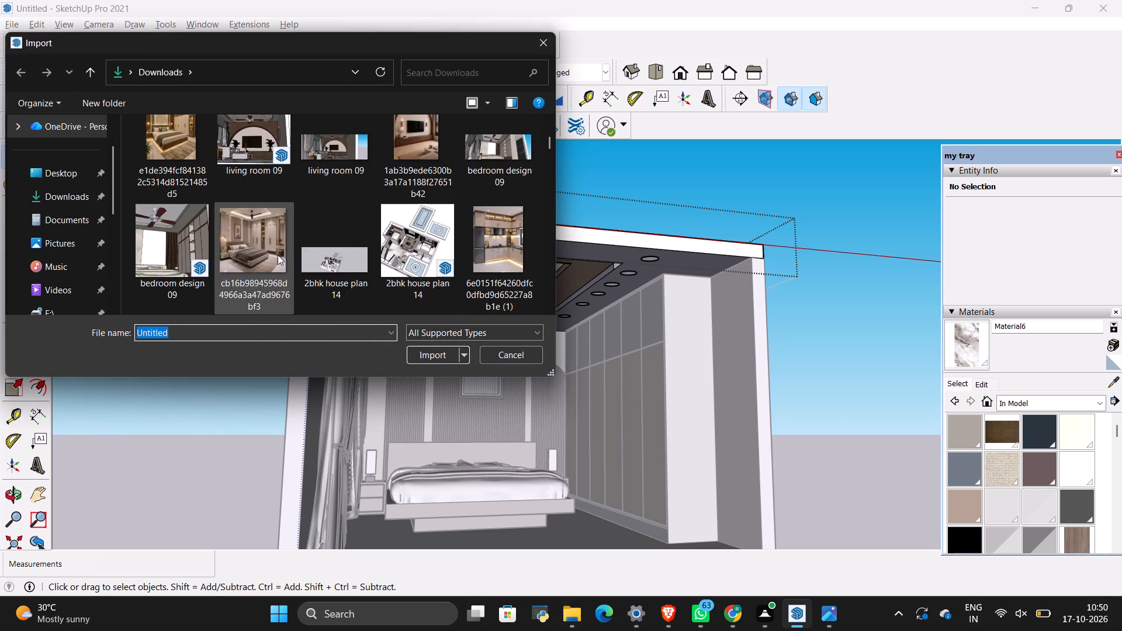
scroll(278, 255, down, 10)
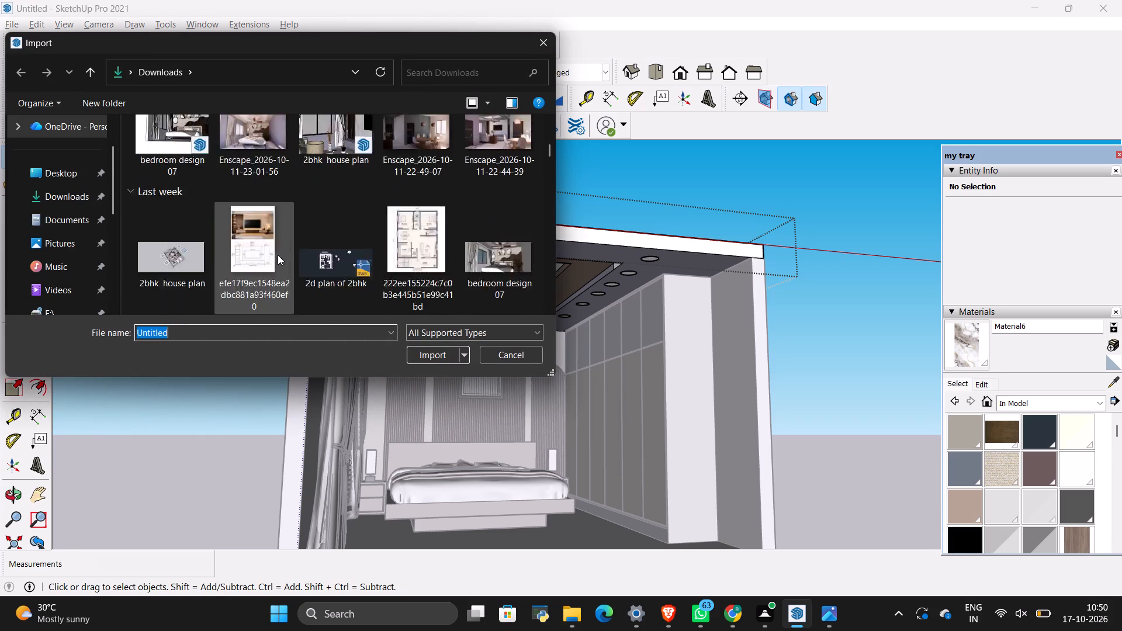
scroll(278, 255, down, 9)
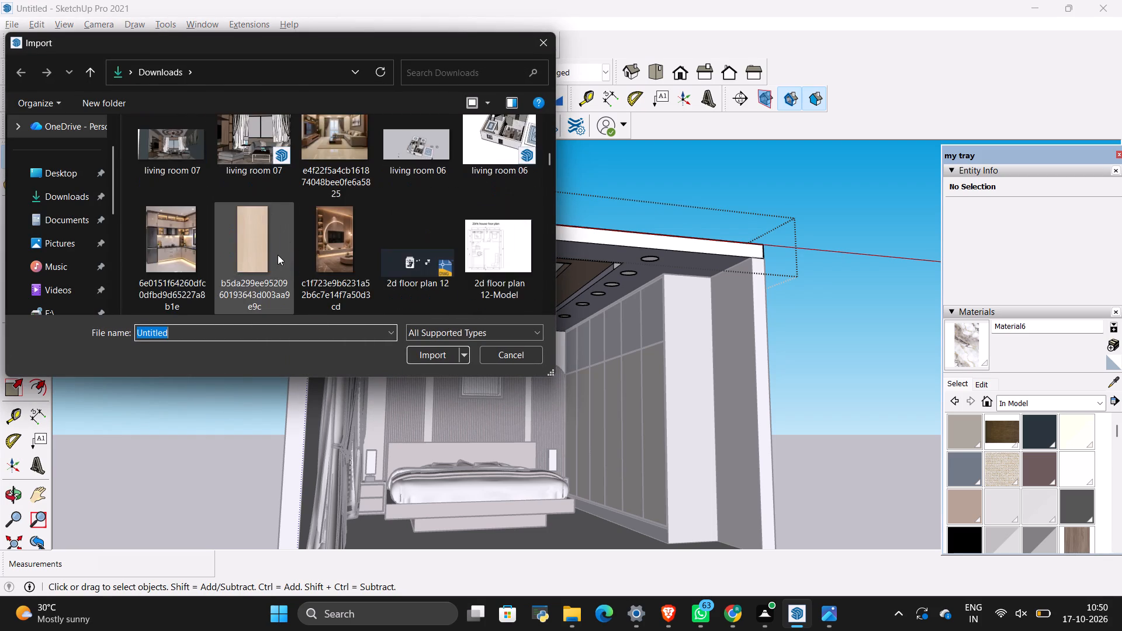
scroll(278, 255, down, 7)
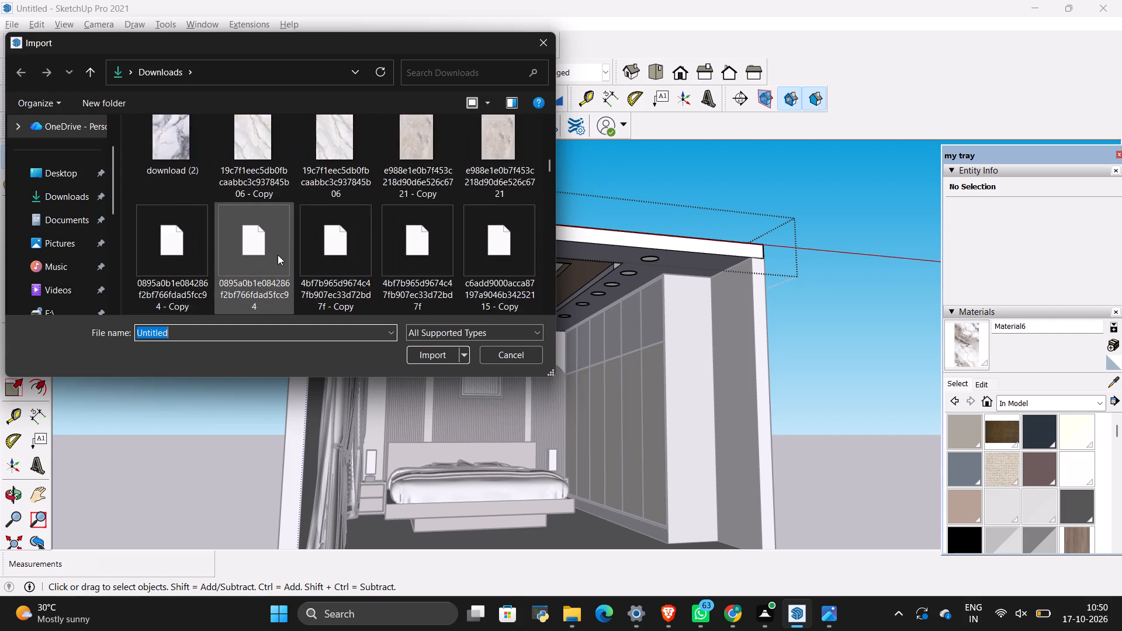
scroll(278, 255, down, 4)
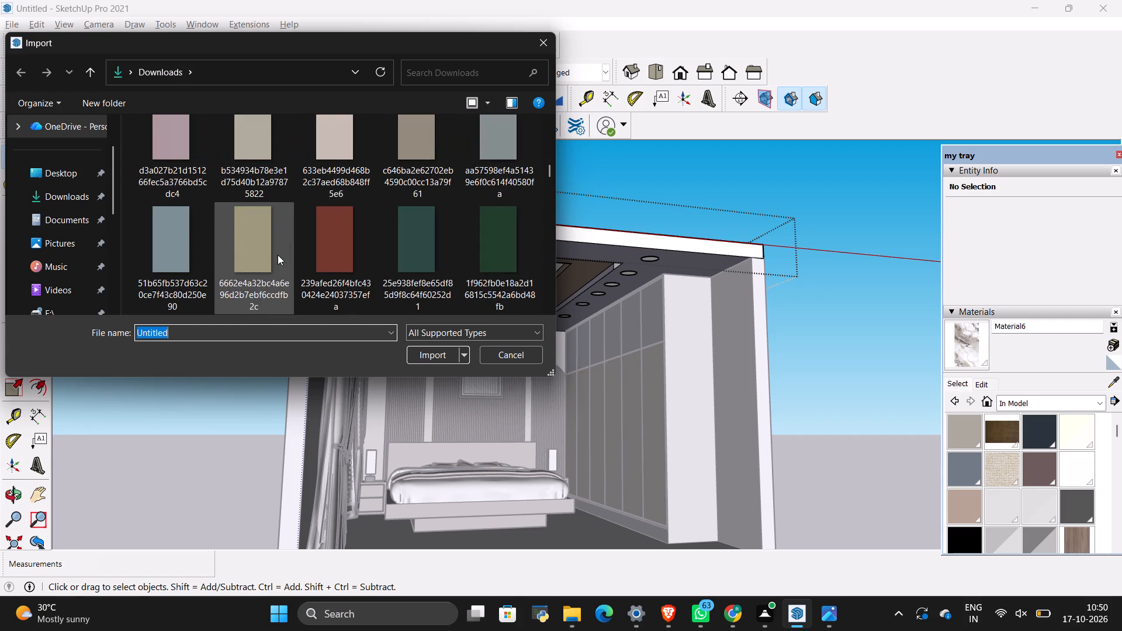
scroll(278, 255, down, 2)
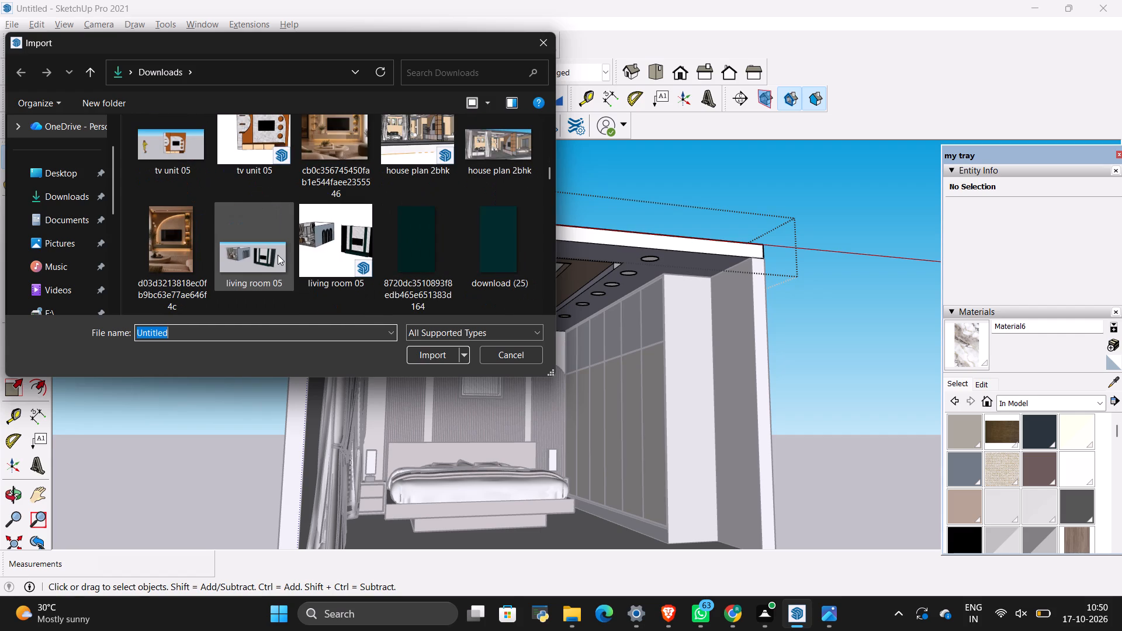
scroll(278, 255, up, 4)
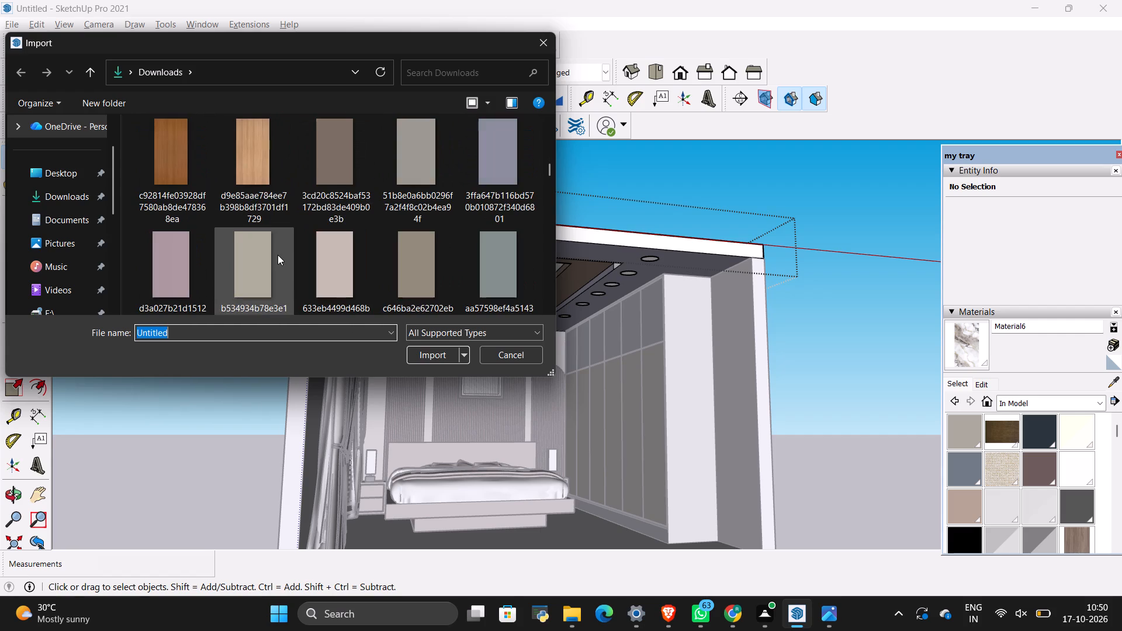
scroll(278, 255, down, 4)
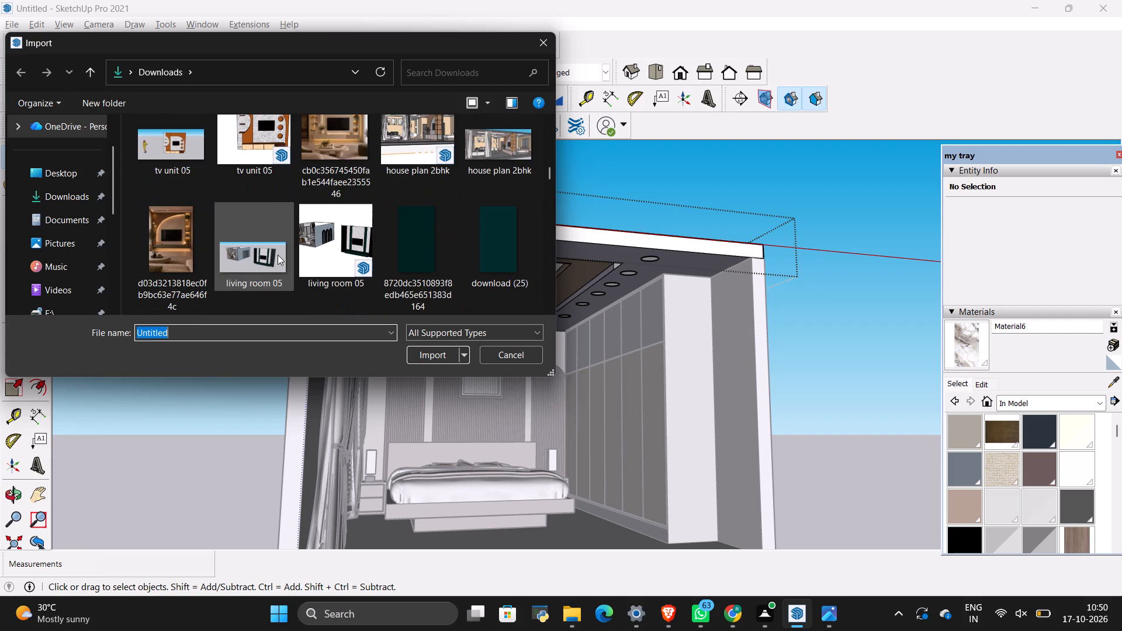
scroll(278, 255, down, 1)
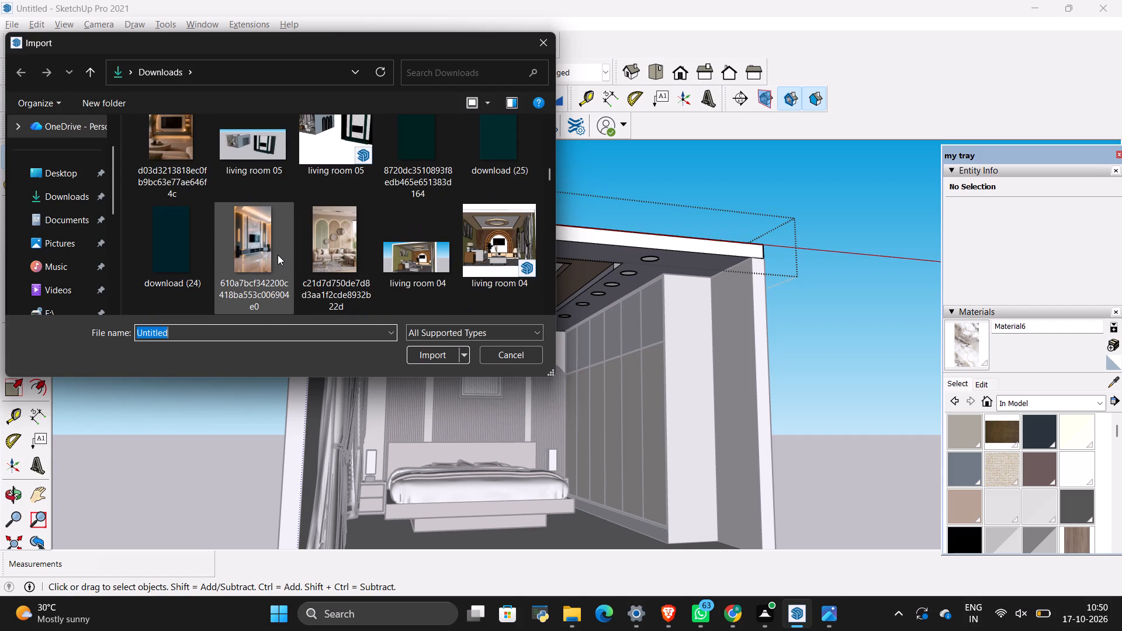
scroll(278, 255, down, 5)
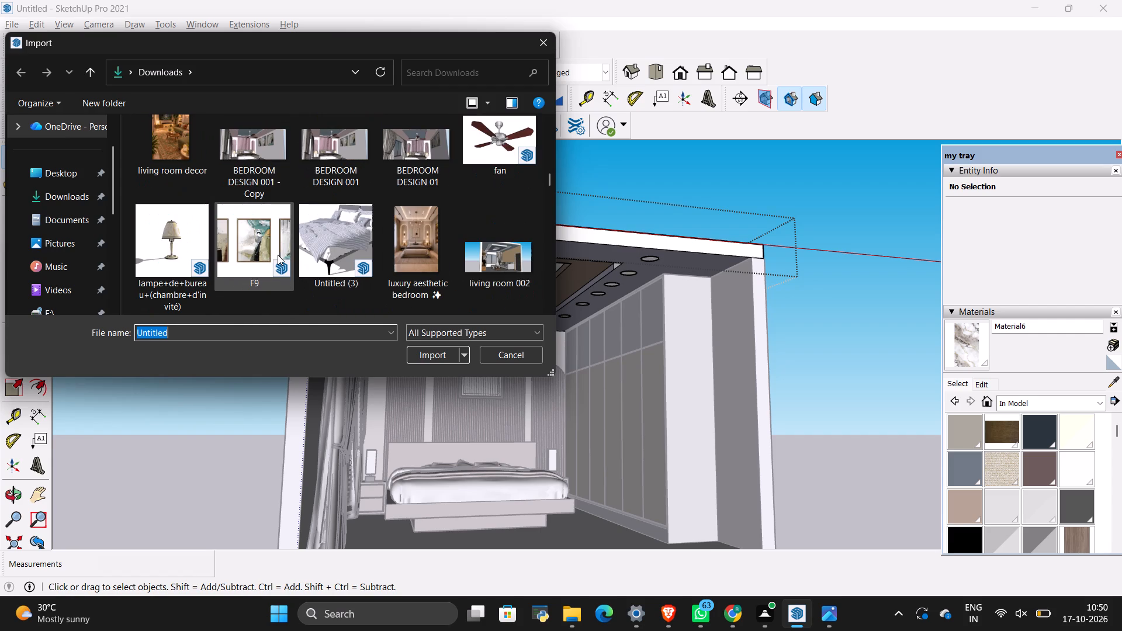
click(484, 148)
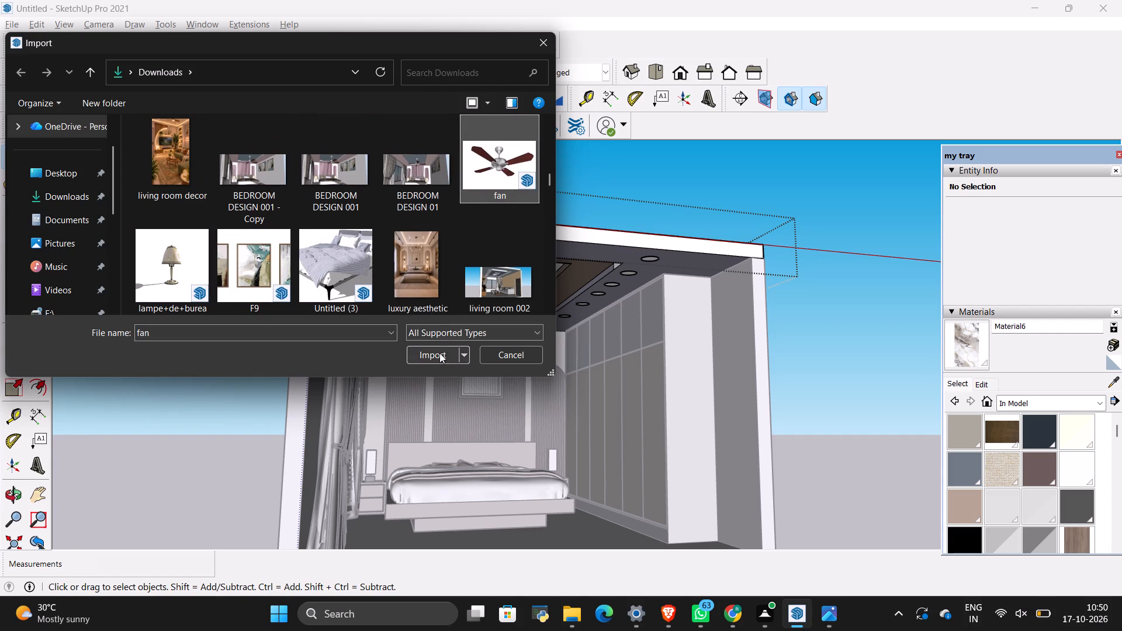
click(439, 353)
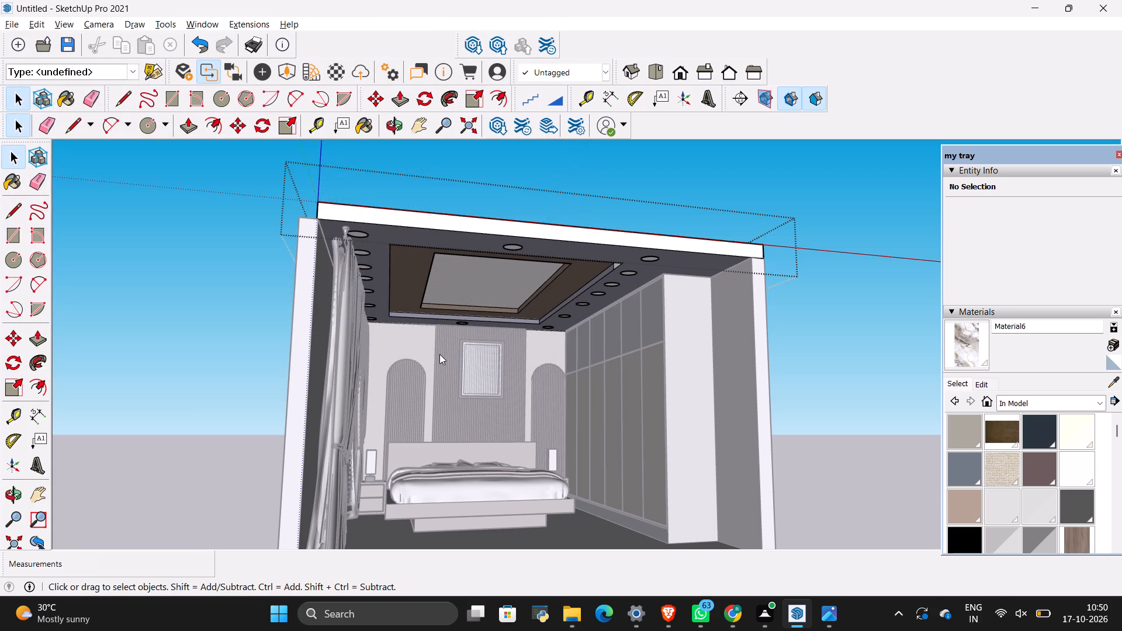
Place the imported fan component in the open space beside the bedroom and leave the ceiling group.
scroll(439, 354, down, 9)
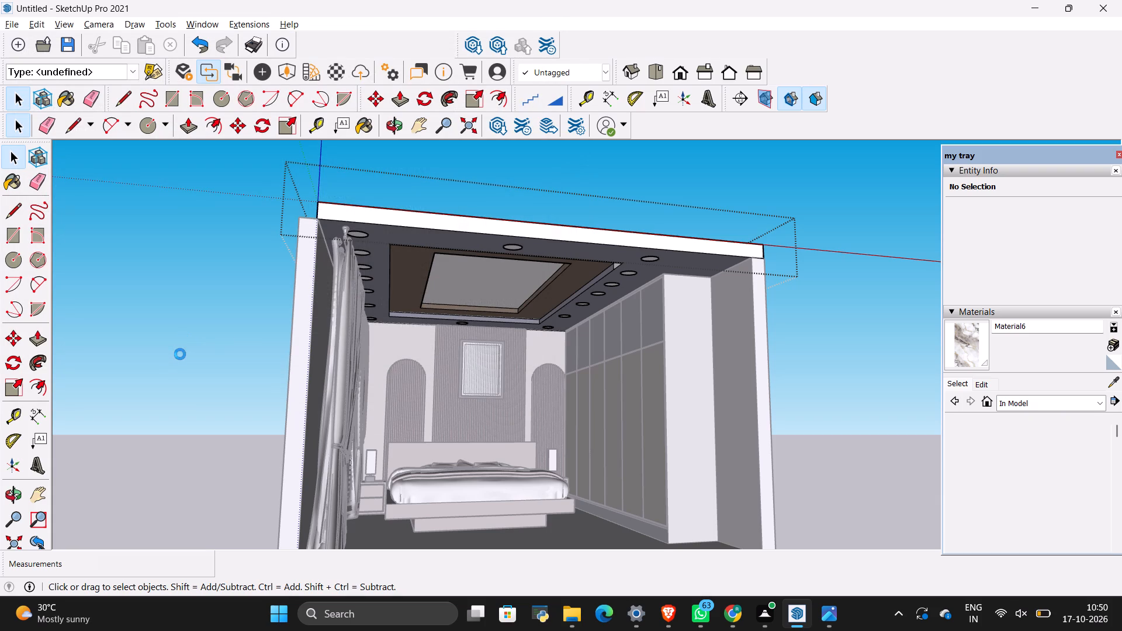
scroll(179, 354, down, 12)
click(562, 504)
scroll(561, 502, down, 2)
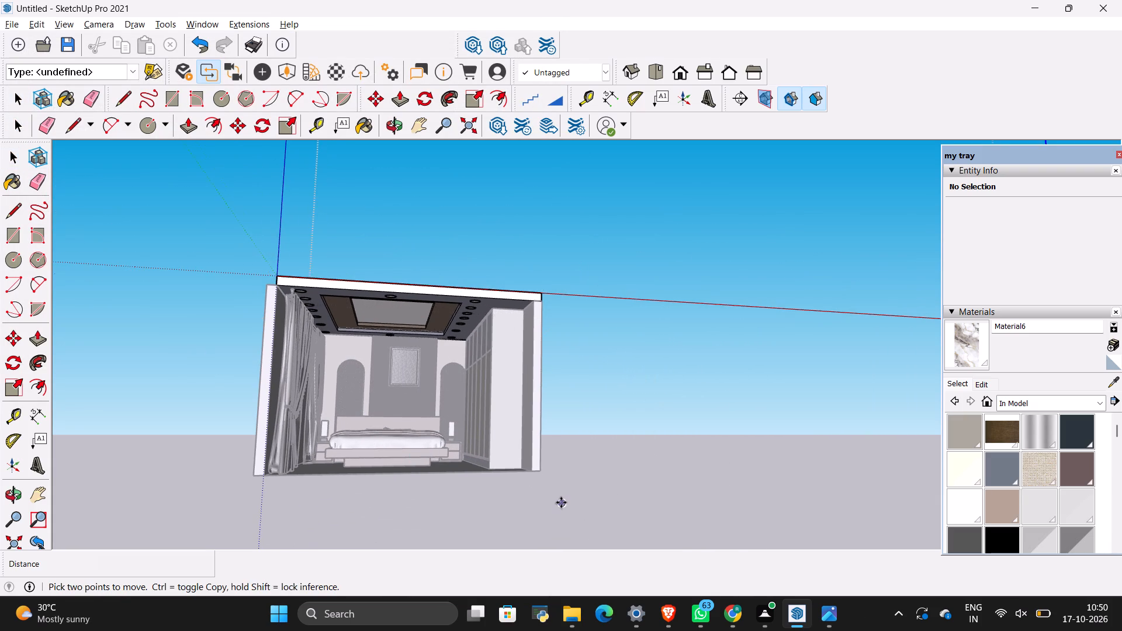
scroll(561, 502, down, 20)
scroll(561, 502, down, 1)
scroll(614, 488, down, 5)
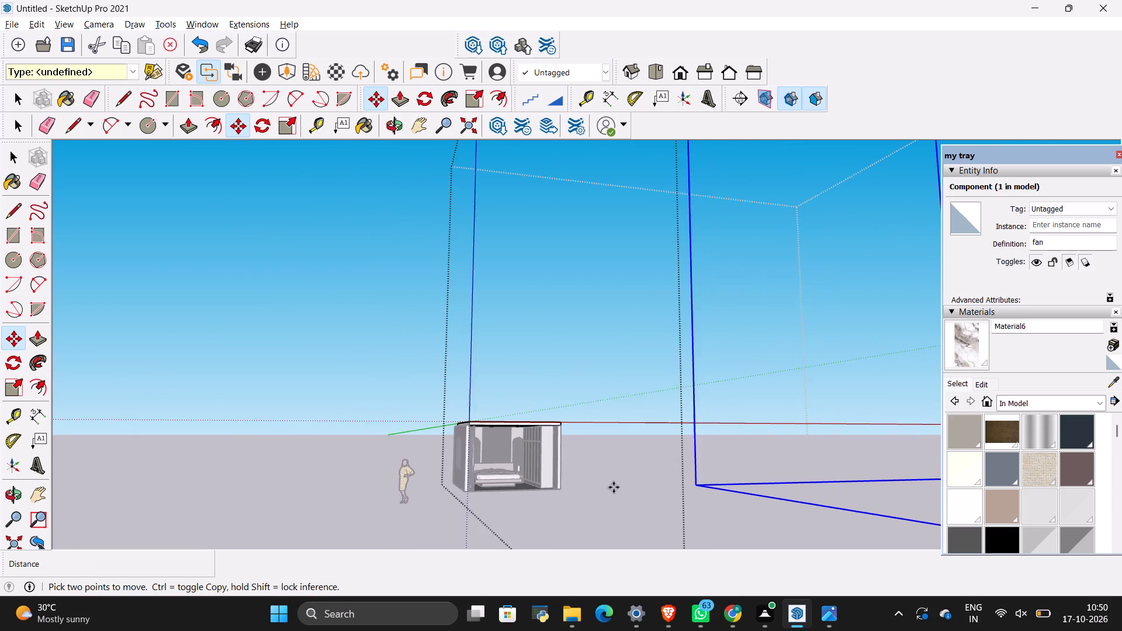
scroll(614, 487, down, 10)
key(space)
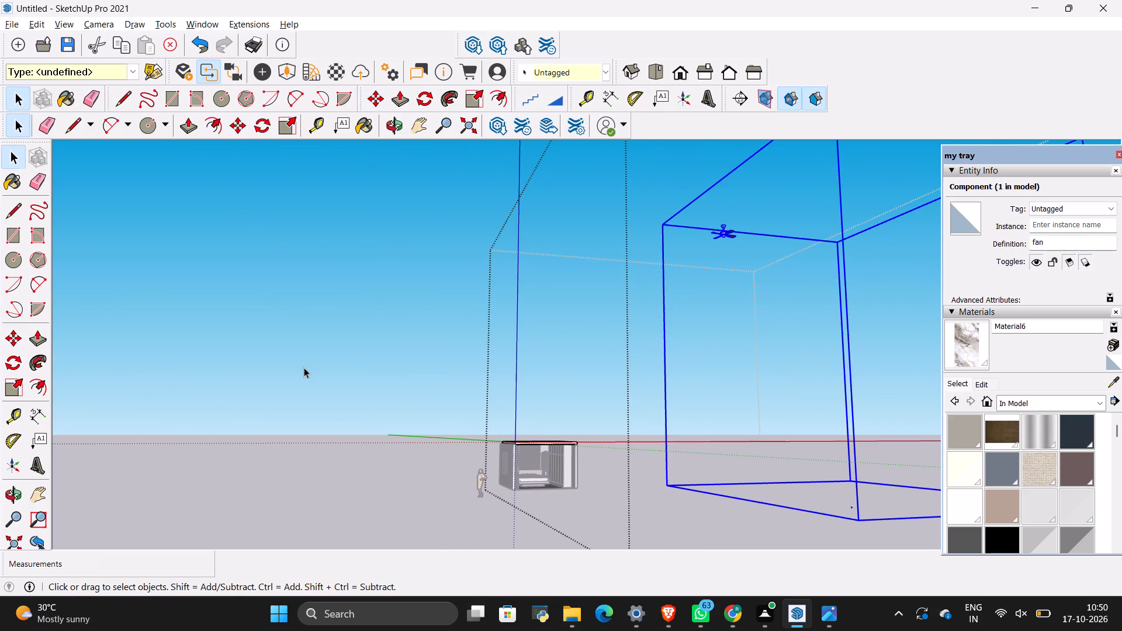
click(304, 367)
Explode the ceiling group that contains the imported fan, and deselect everything.
click(722, 234)
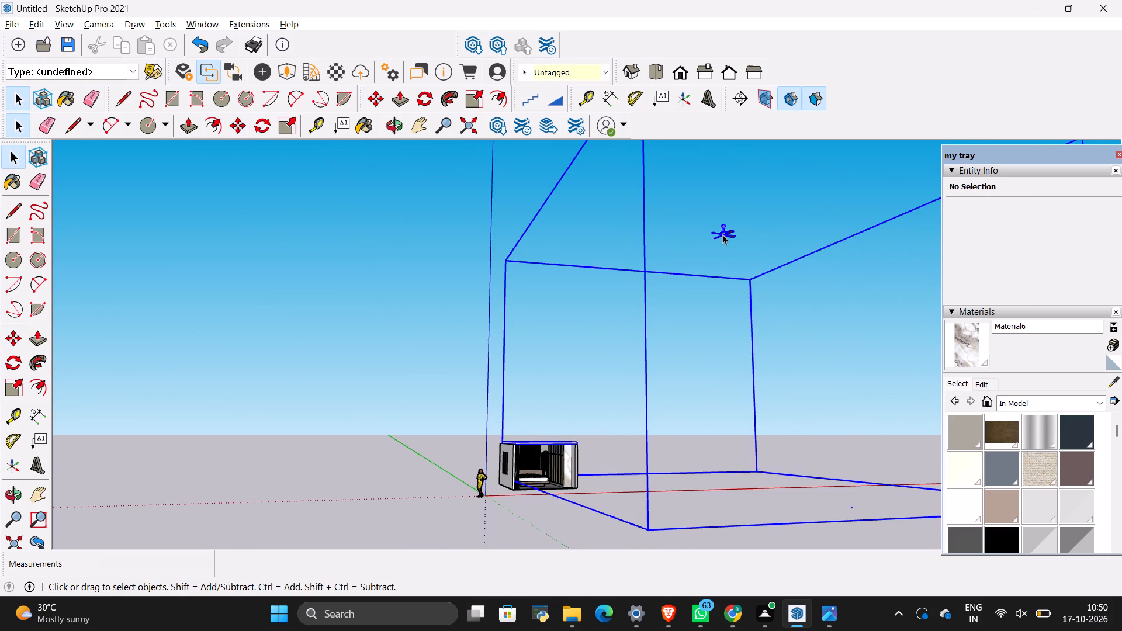
right_click(722, 234)
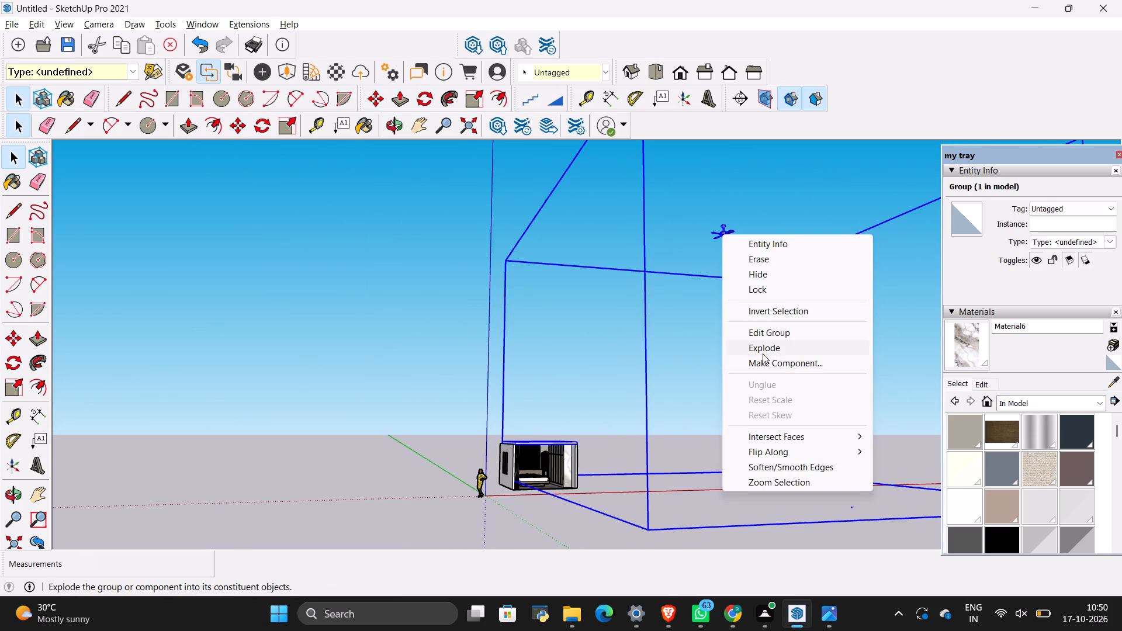
click(764, 347)
click(365, 334)
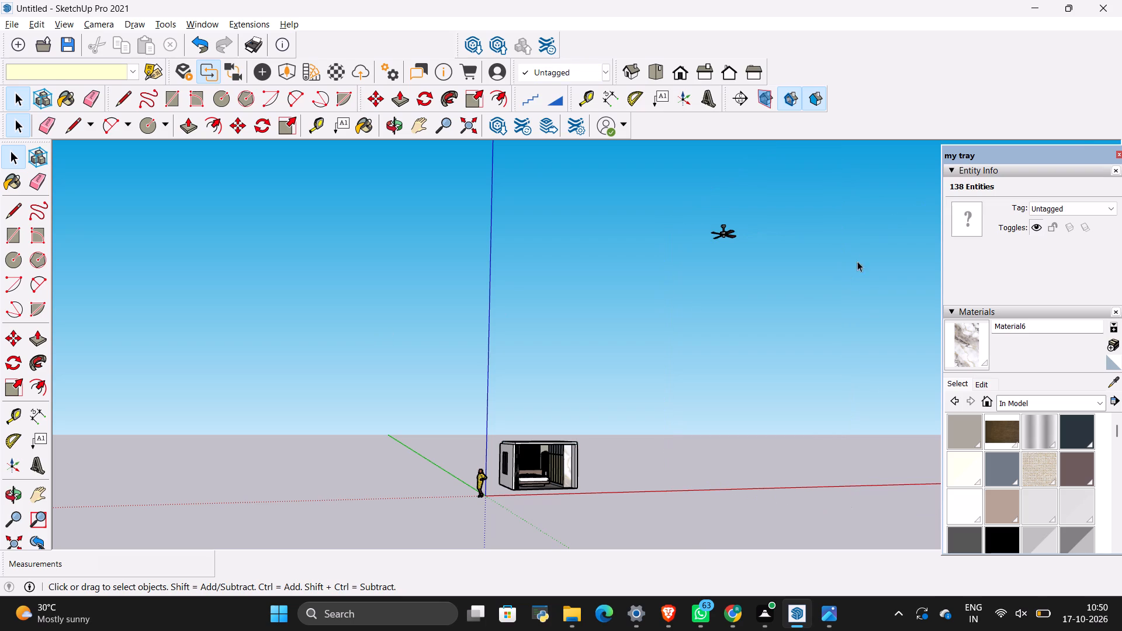
Explode the imported fan component to separate the ceiling fan from its stray geometry, and deselect the pieces.
click(731, 237)
right_click(723, 236)
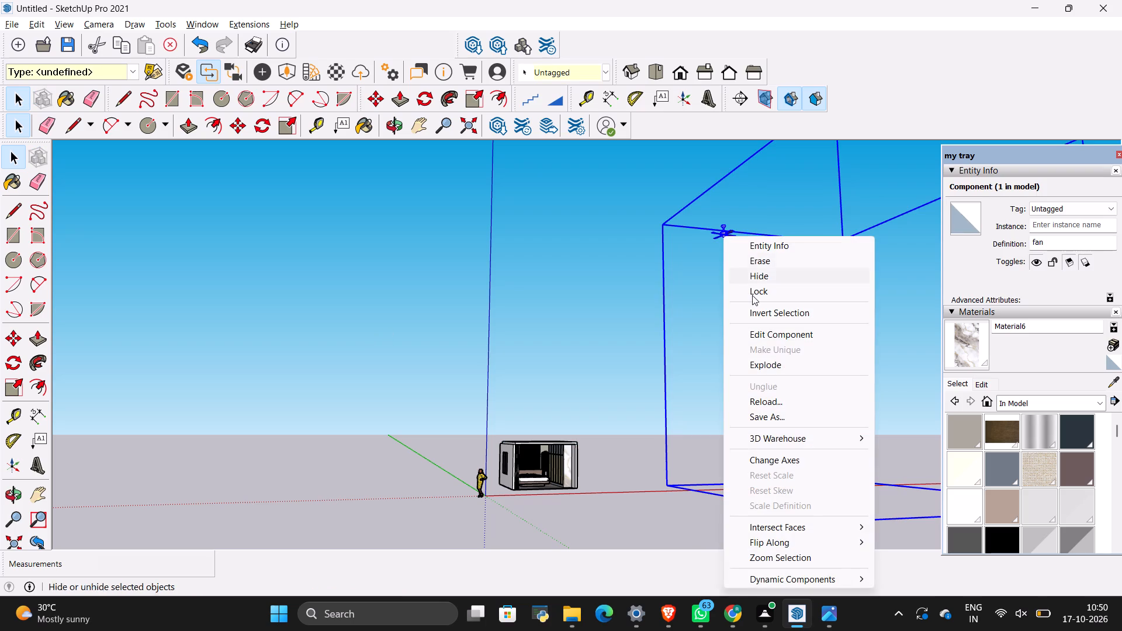
click(770, 366)
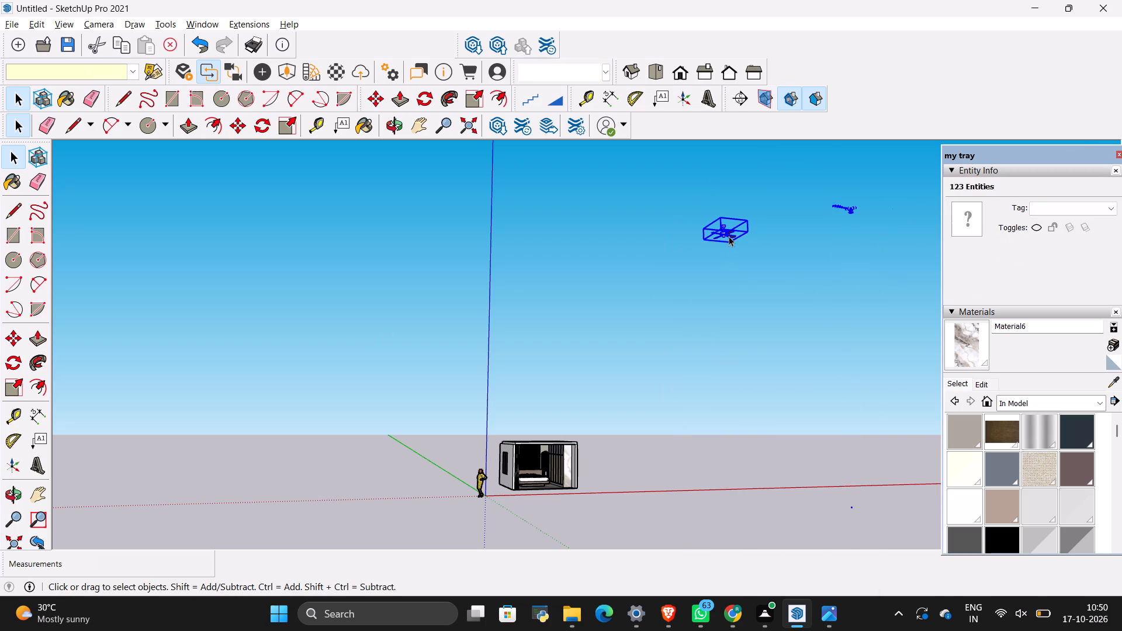
click(826, 206)
Move the ceiling fan about 56' 8" from its distant position to the bedroom's roof edge.
click(717, 232)
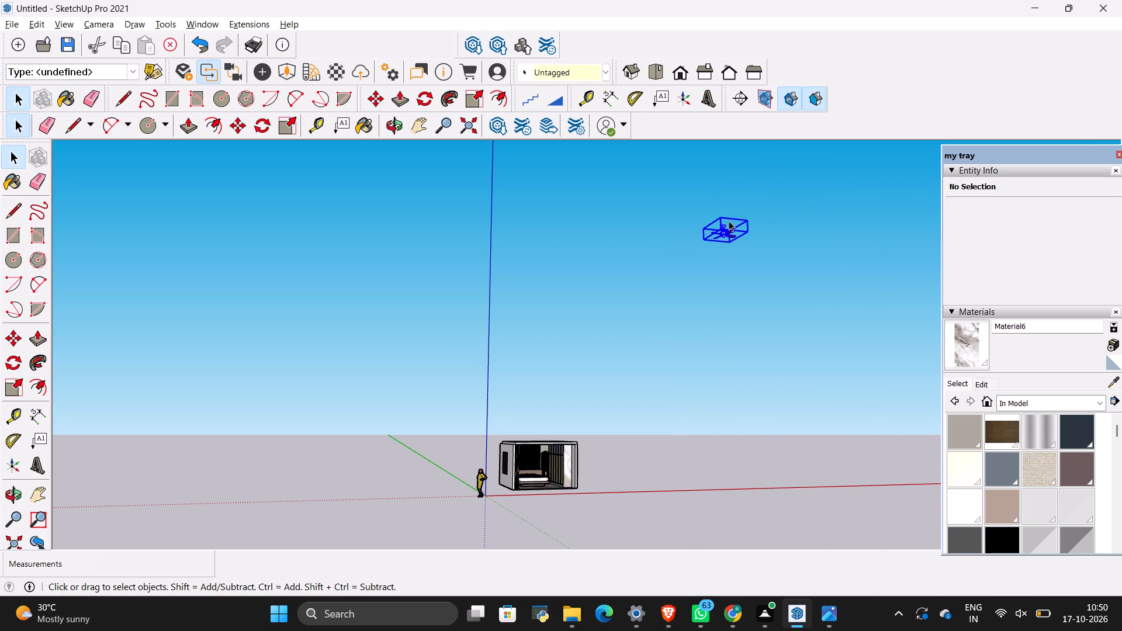
key(m)
click(728, 221)
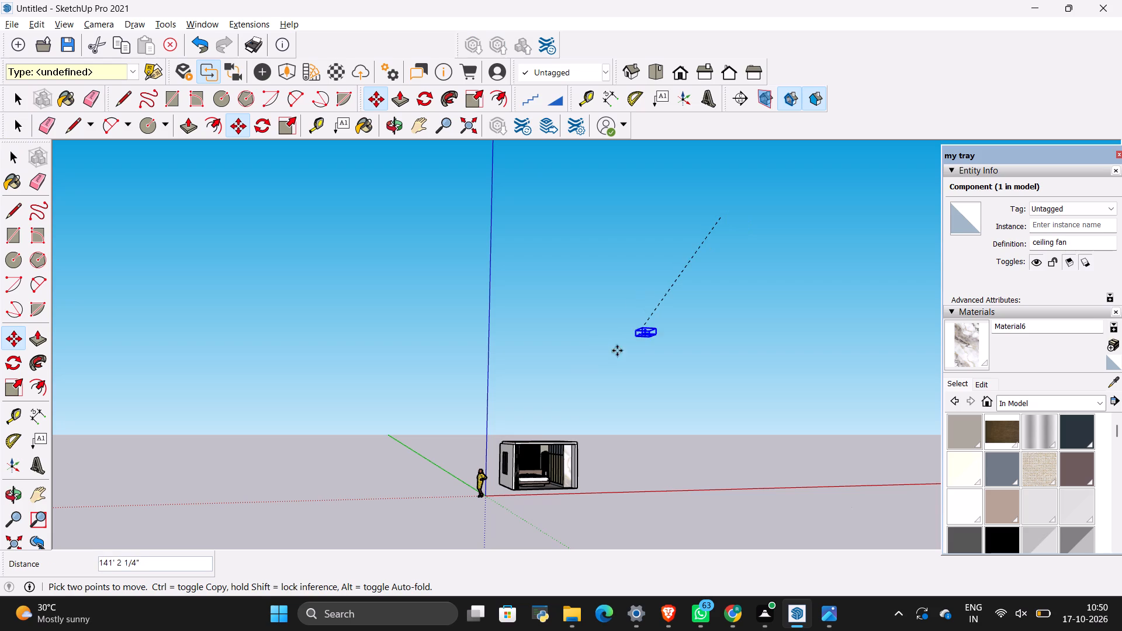
click(560, 435)
middle_drag(656, 428, 645, 443)
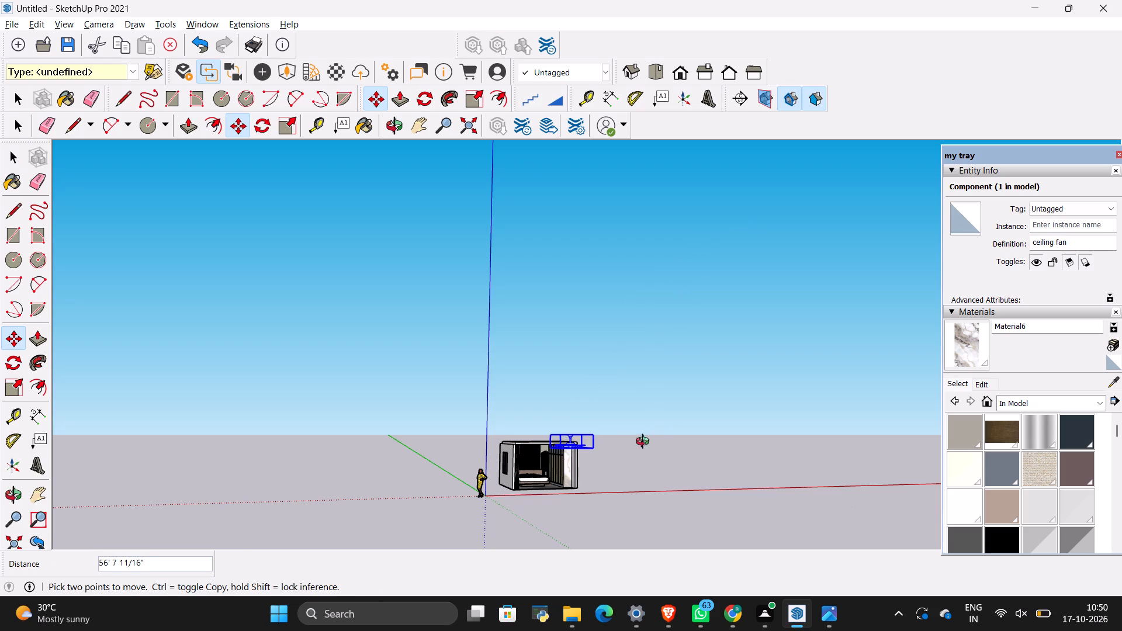
Move the ceiling fan about 34' 5" along the green axis so it sits over the recessed ceiling opening.
middle_drag(645, 443, 446, 549)
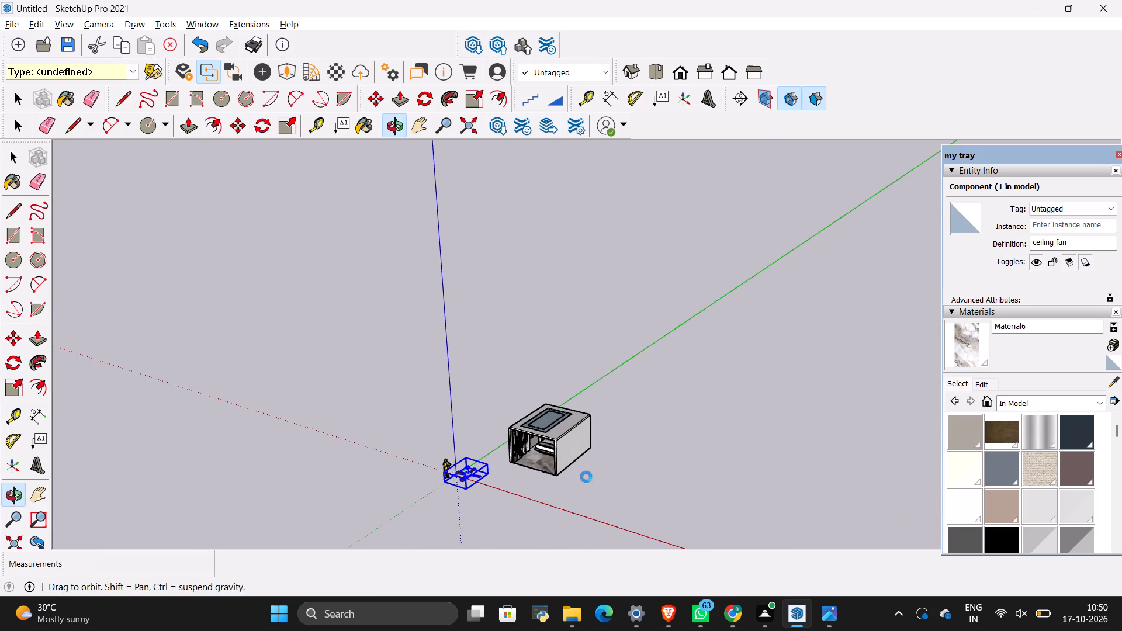
scroll(550, 454, up, 16)
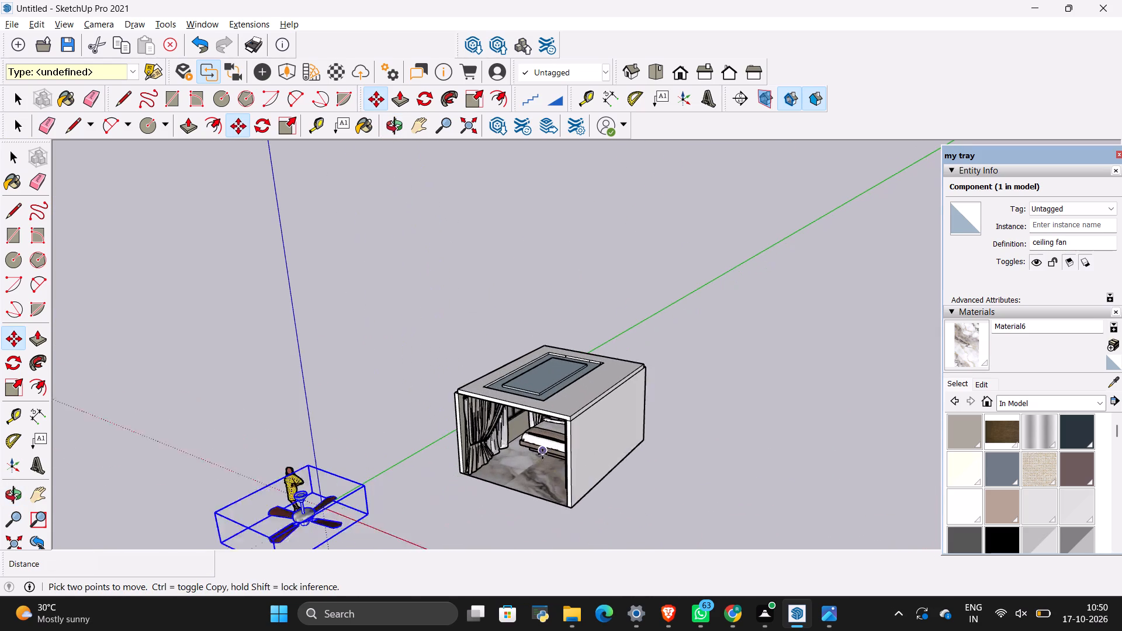
click(250, 511)
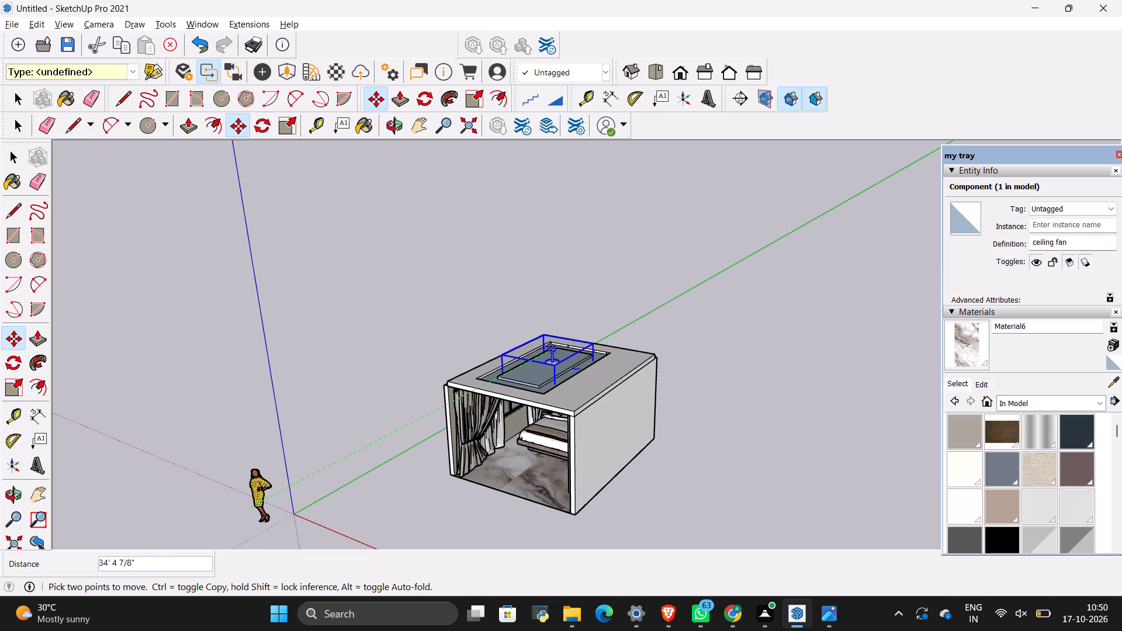
click(550, 346)
Lower the ceiling fan about 1' 8" straight down so its mount meets the recessed ceiling's inner panel.
scroll(552, 351, up, 7)
scroll(472, 377, up, 3)
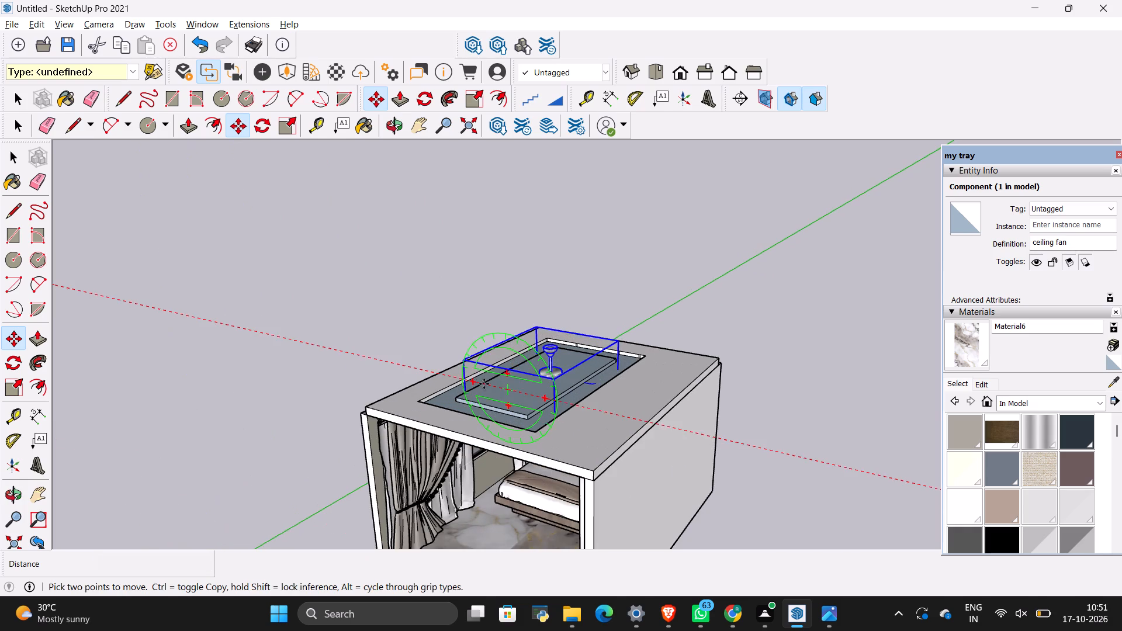
scroll(484, 384, up, 2)
middle_drag(477, 412, 539, 500)
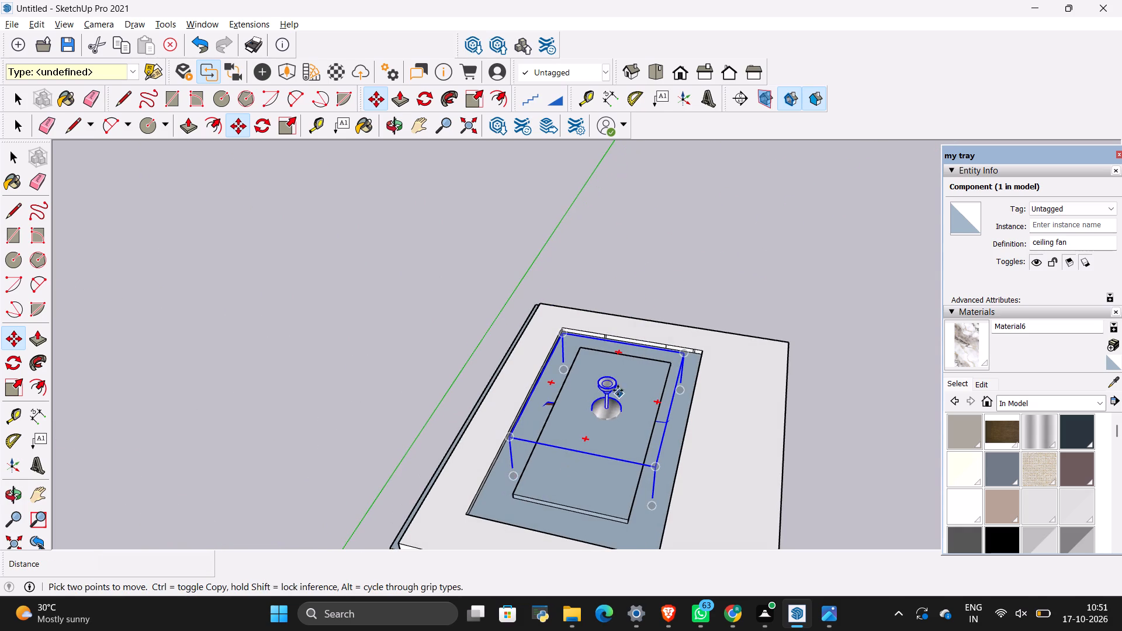
click(614, 389)
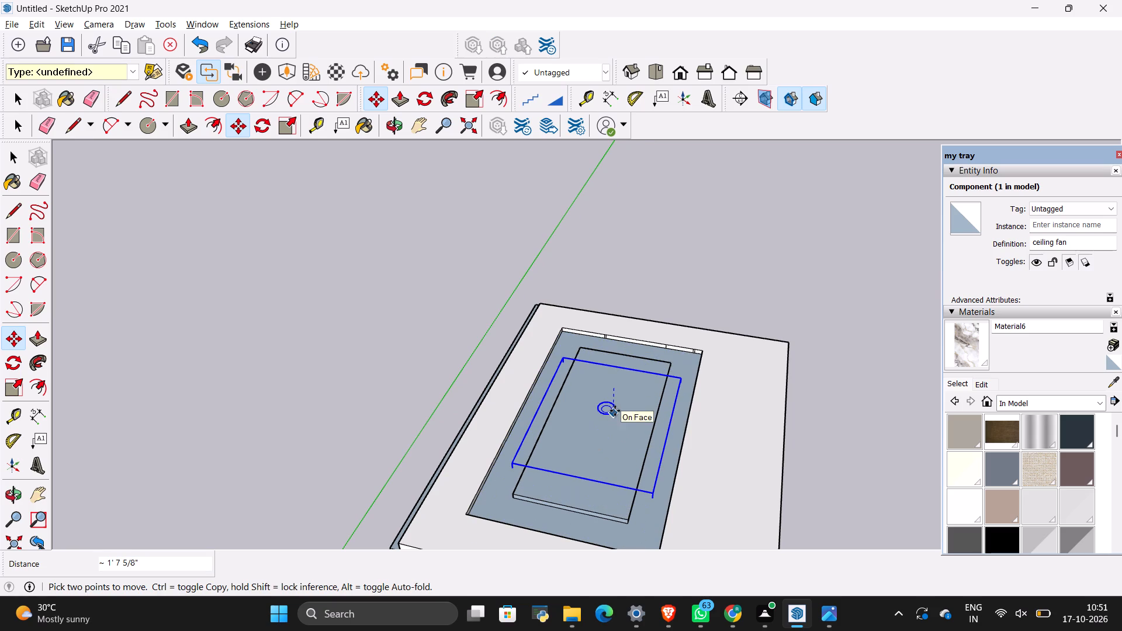
click(613, 413)
Shift the ceiling fan about 1' 1" along the inner ceiling panel toward its centre, and deselect it.
scroll(584, 436, up, 8)
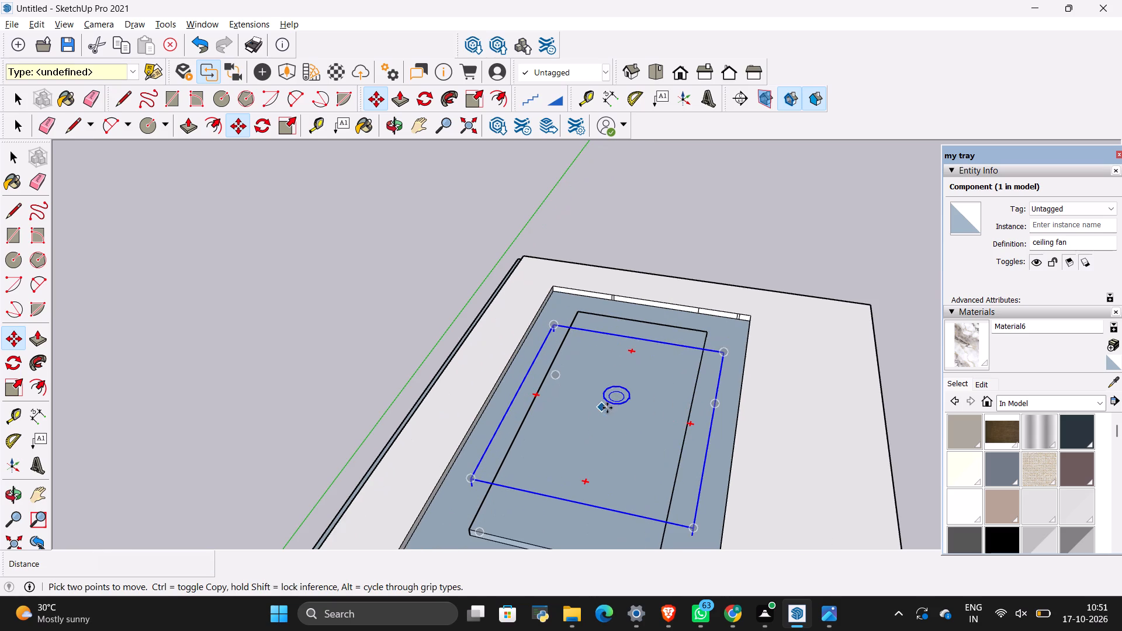
click(614, 403)
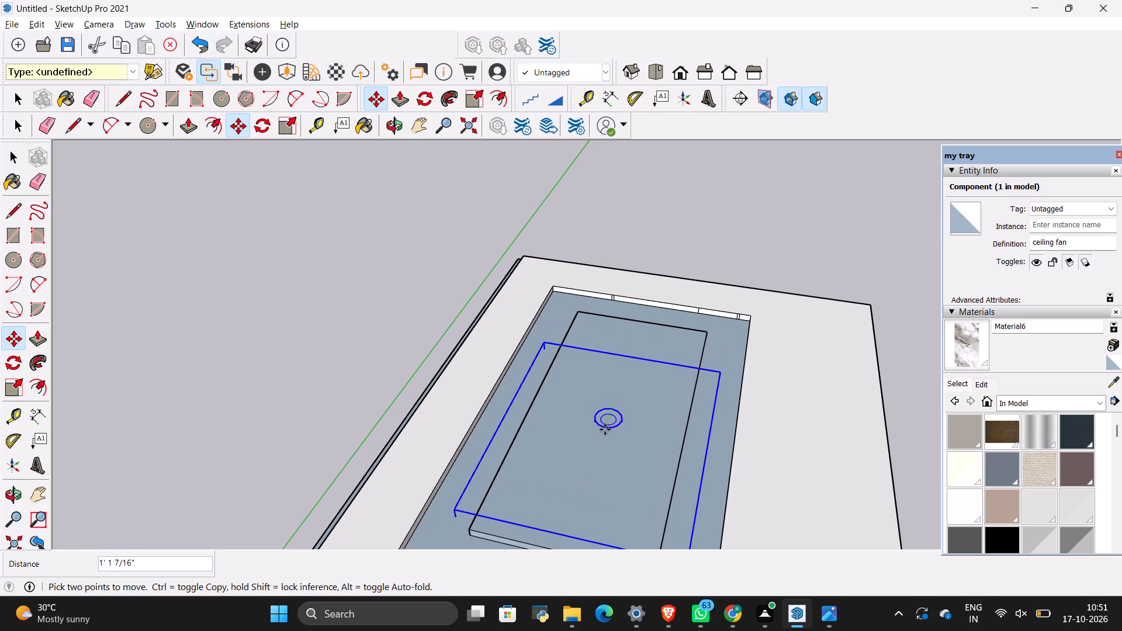
click(604, 432)
key(space)
click(323, 370)
Examine the ceiling fan's placement from above the roof and through the bedroom's open front.
scroll(570, 351, down, 2)
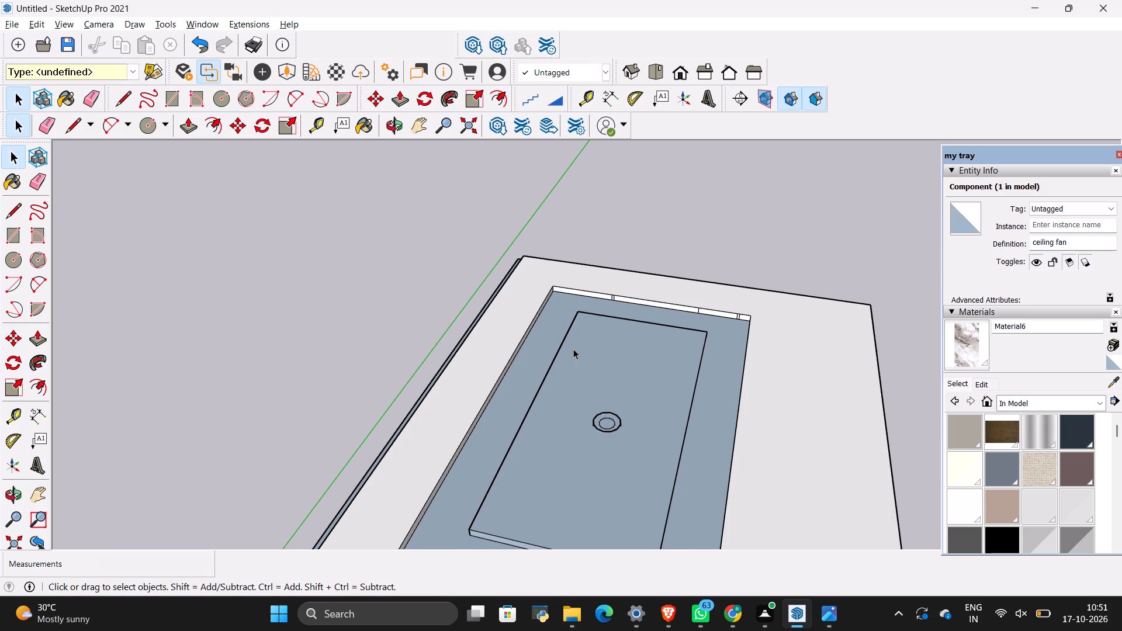
scroll(573, 349, down, 7)
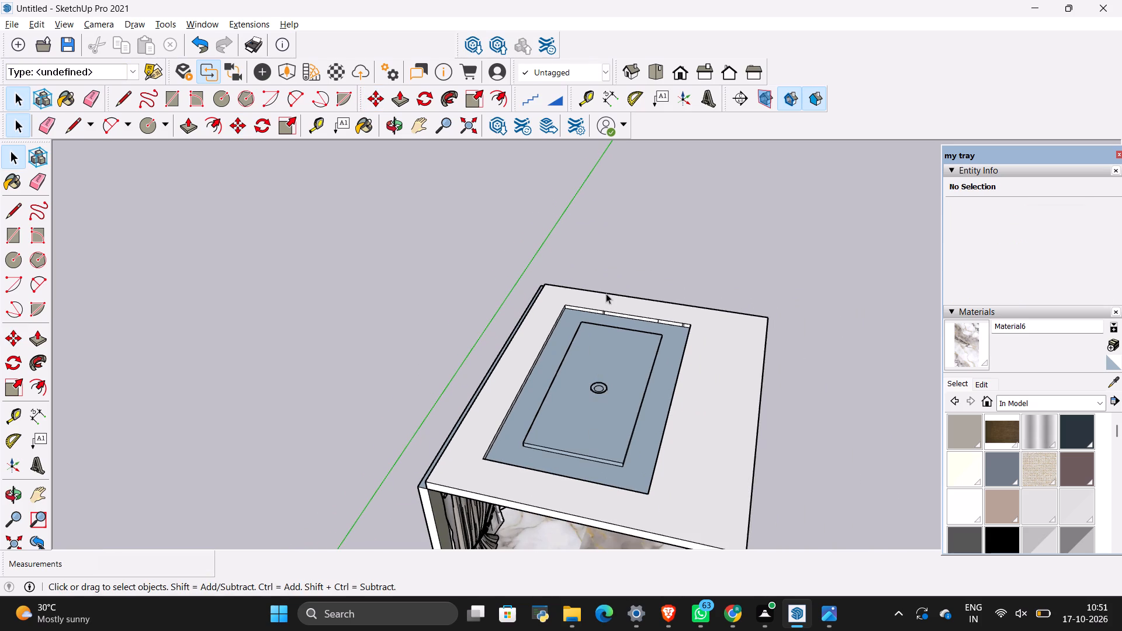
scroll(331, 457, down, 8)
scroll(471, 363, down, 5)
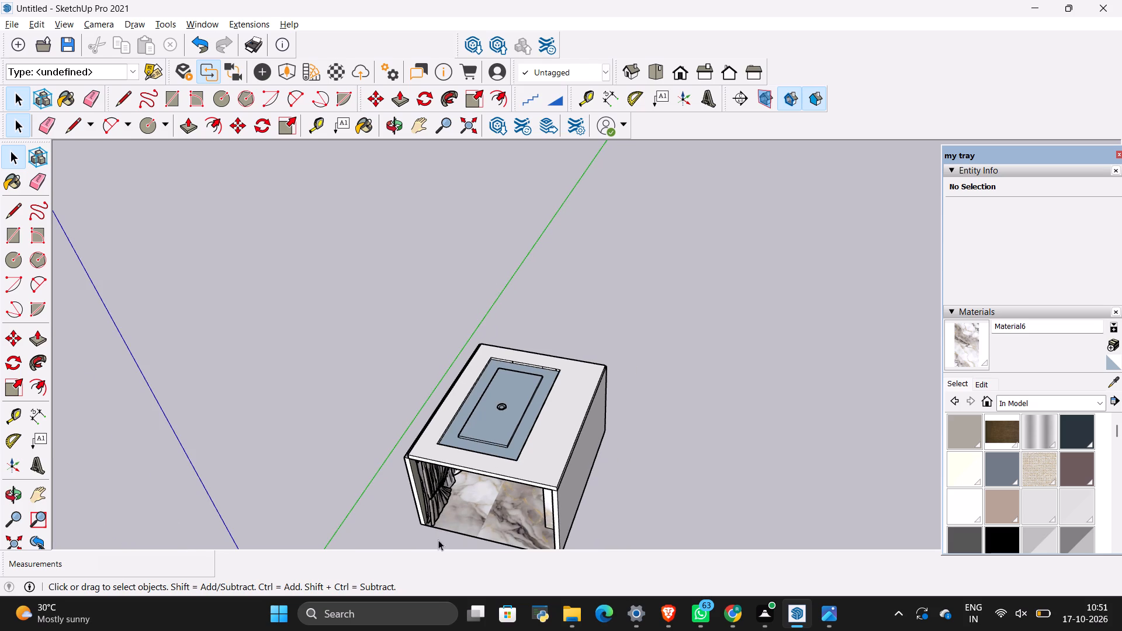
scroll(447, 554, down, 8)
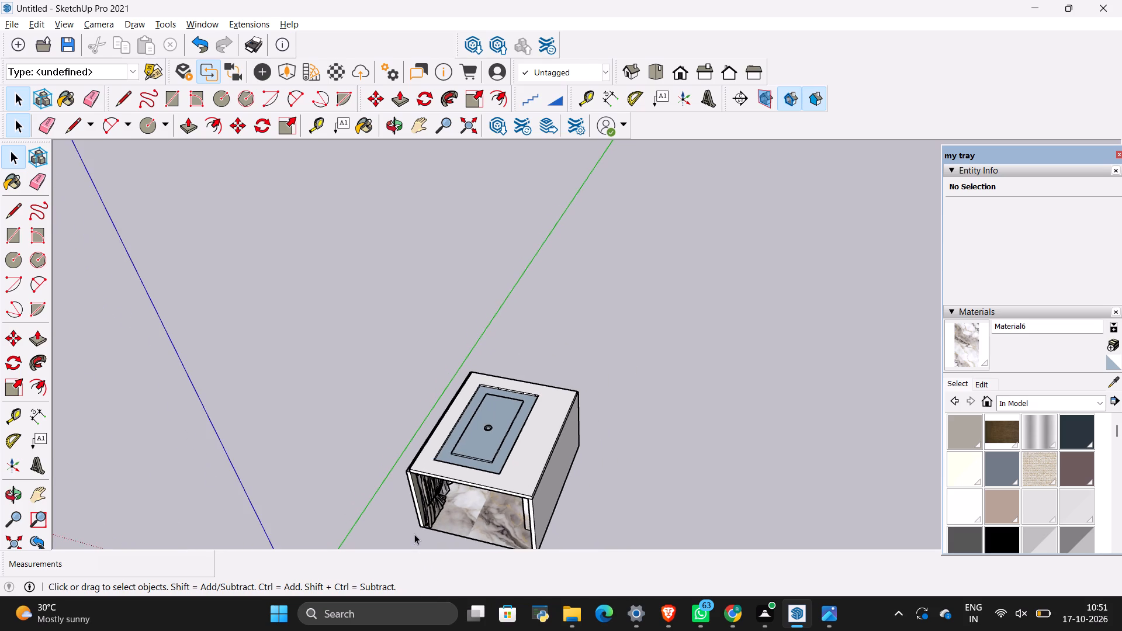
scroll(414, 536, up, 10)
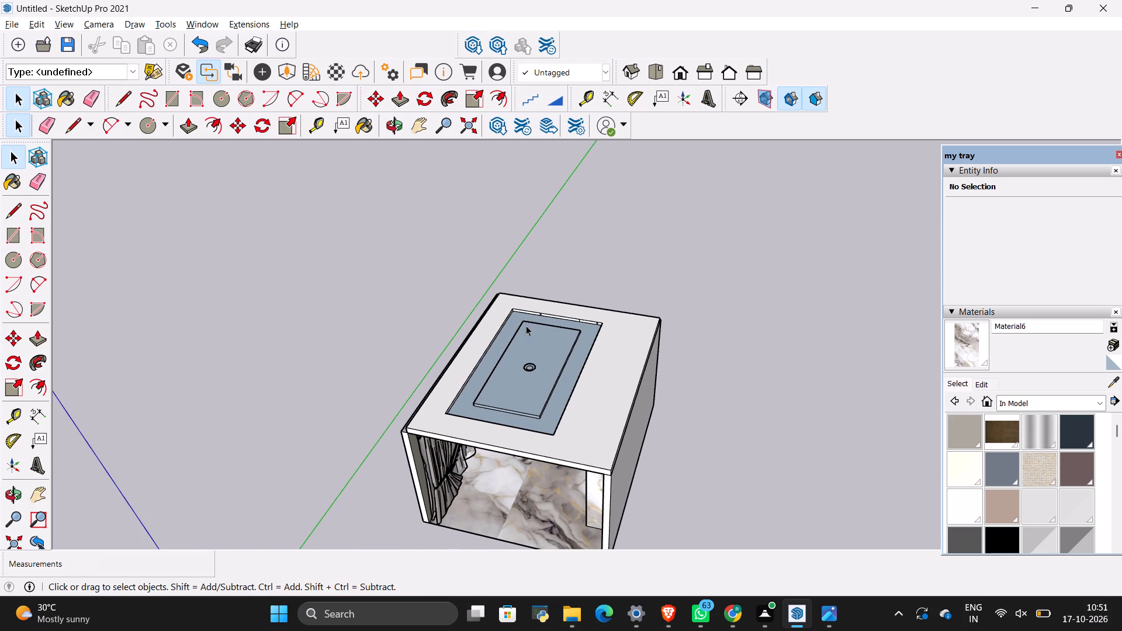
scroll(430, 515, down, 4)
scroll(452, 497, up, 16)
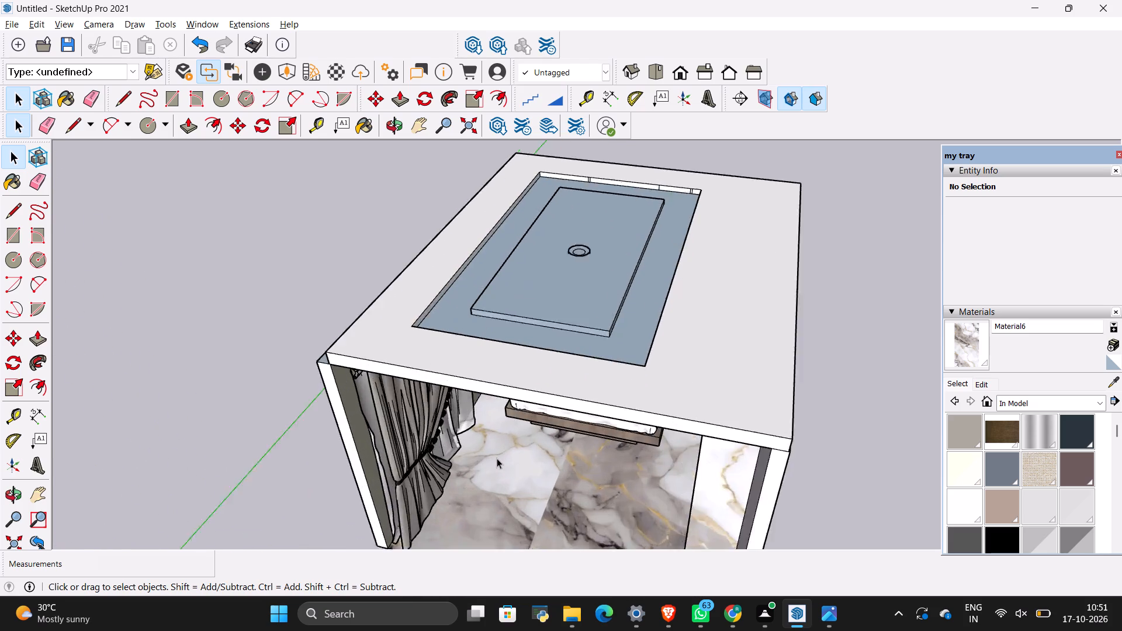
scroll(497, 458, up, 3)
scroll(496, 468, down, 5)
middle_drag(517, 446, 534, 299)
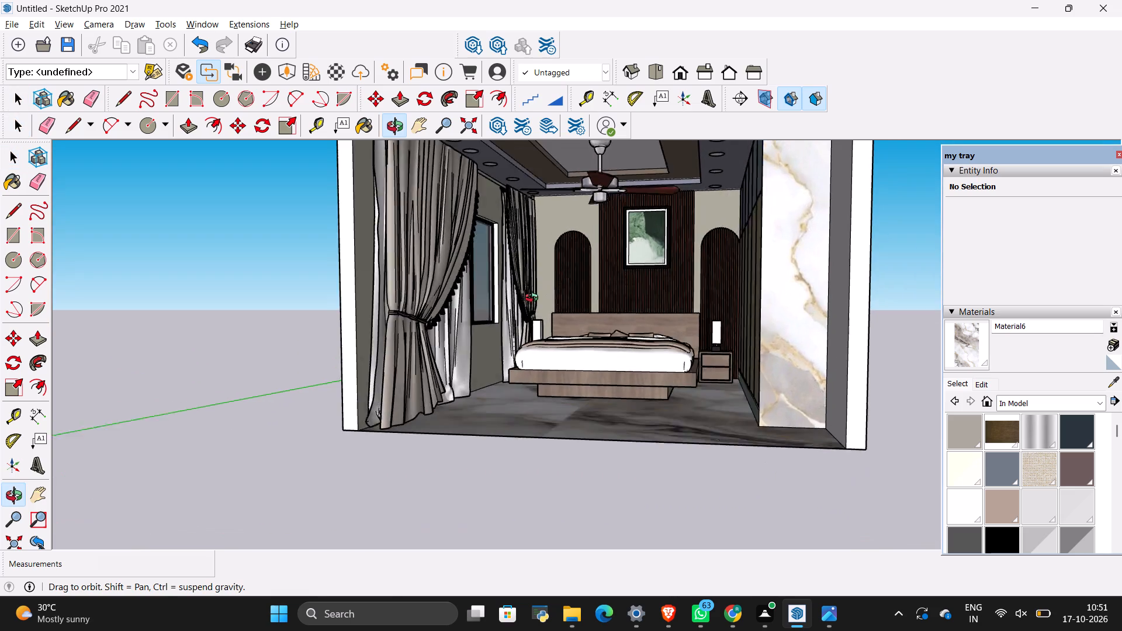
middle_drag(534, 299, 534, 300)
scroll(544, 339, down, 10)
scroll(670, 266, up, 8)
key(space)
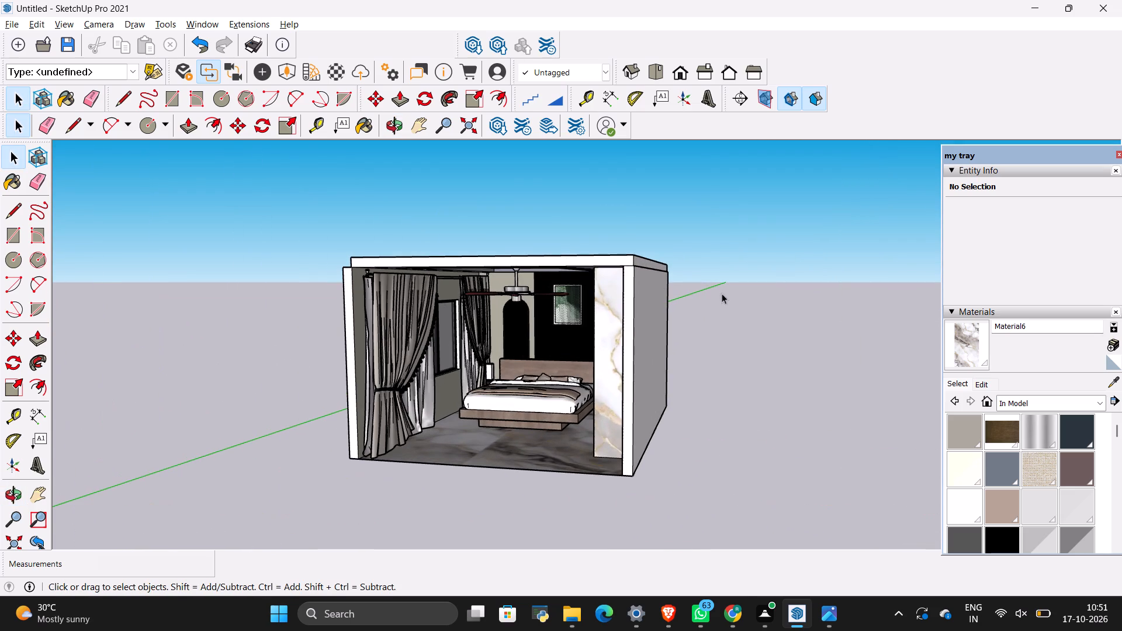
click(727, 294)
middle_drag(528, 413, 548, 404)
middle_drag(564, 396, 663, 320)
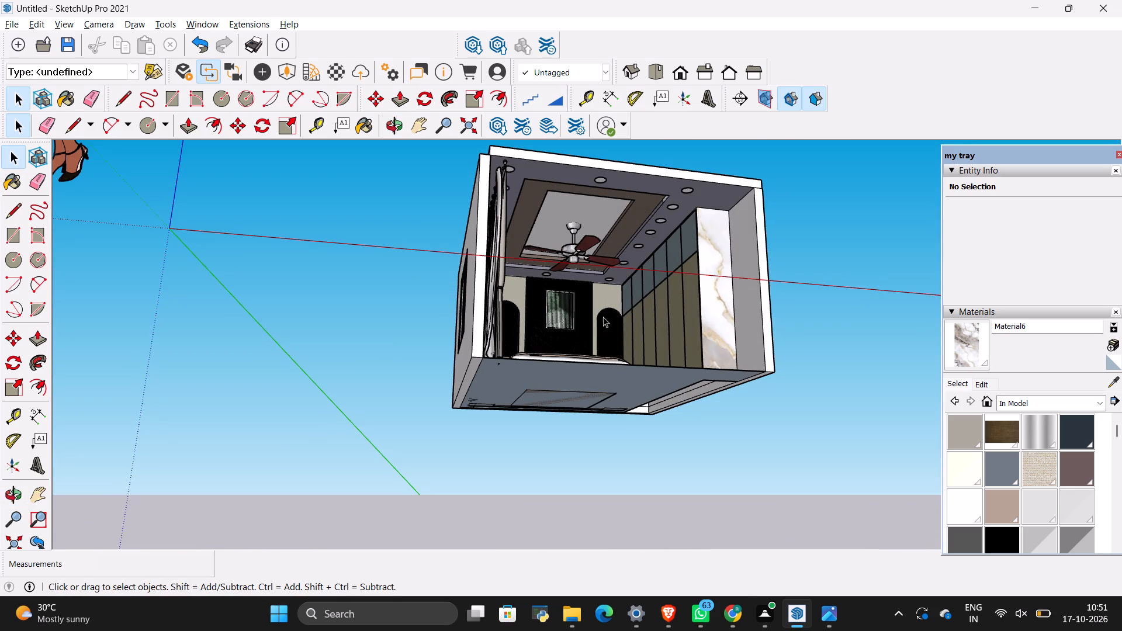
middle_drag(585, 318, 518, 323)
middle_drag(518, 323, 511, 323)
middle_click(511, 323)
Review the furnished bedroom interior from the open front, checking the fan against the ceiling, bed and curtains.
scroll(571, 205, up, 5)
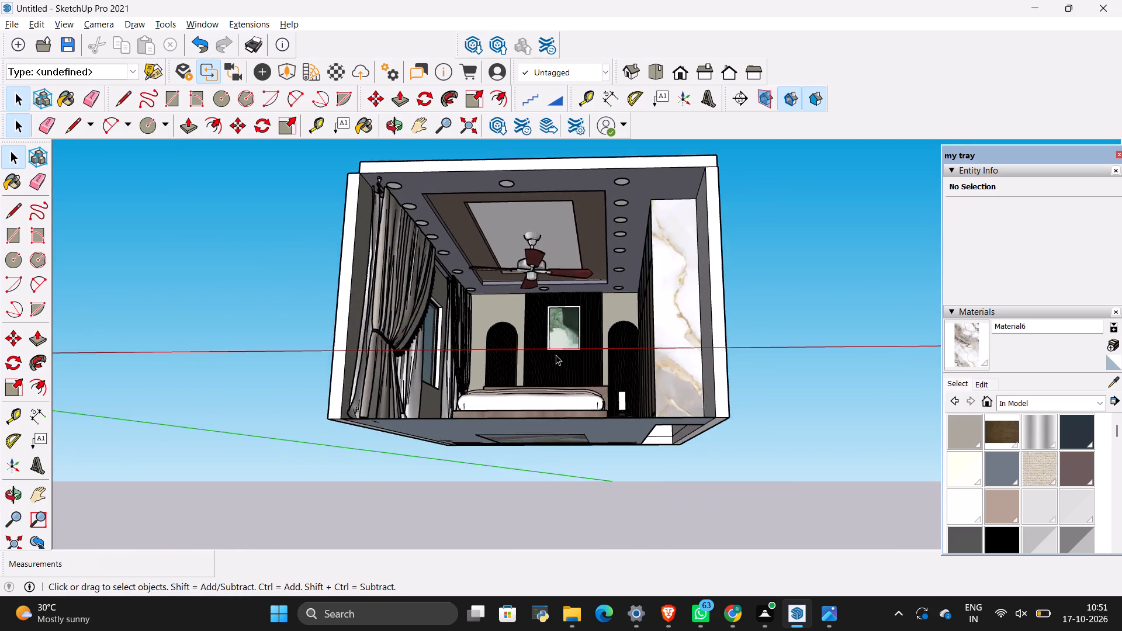
scroll(556, 355, up, 2)
scroll(516, 433, down, 8)
scroll(523, 334, up, 7)
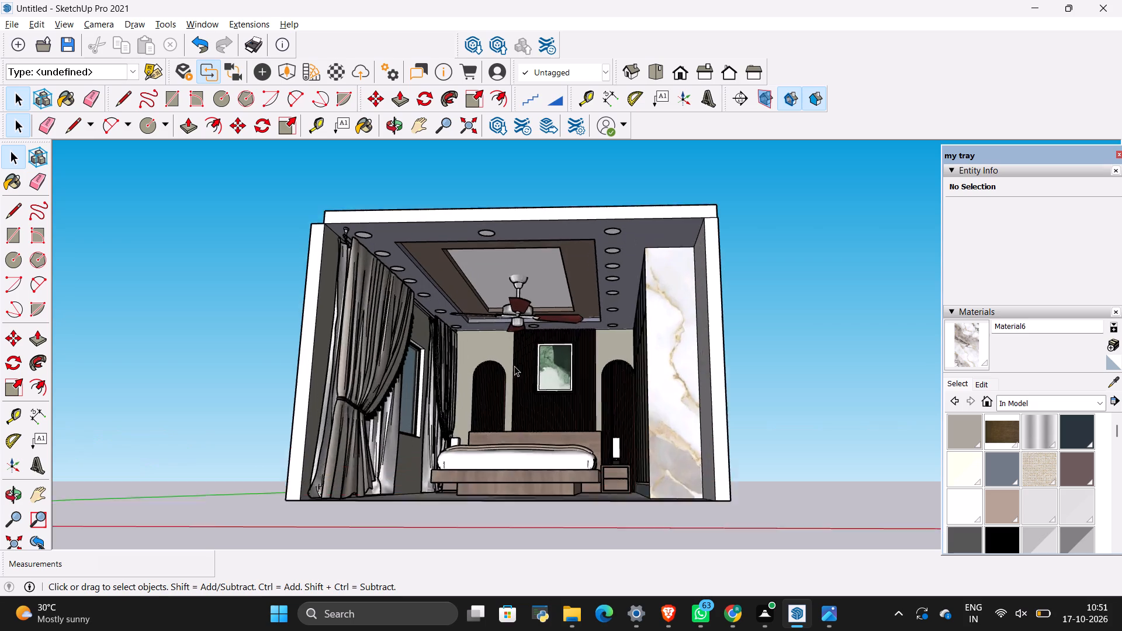
scroll(565, 423, up, 2)
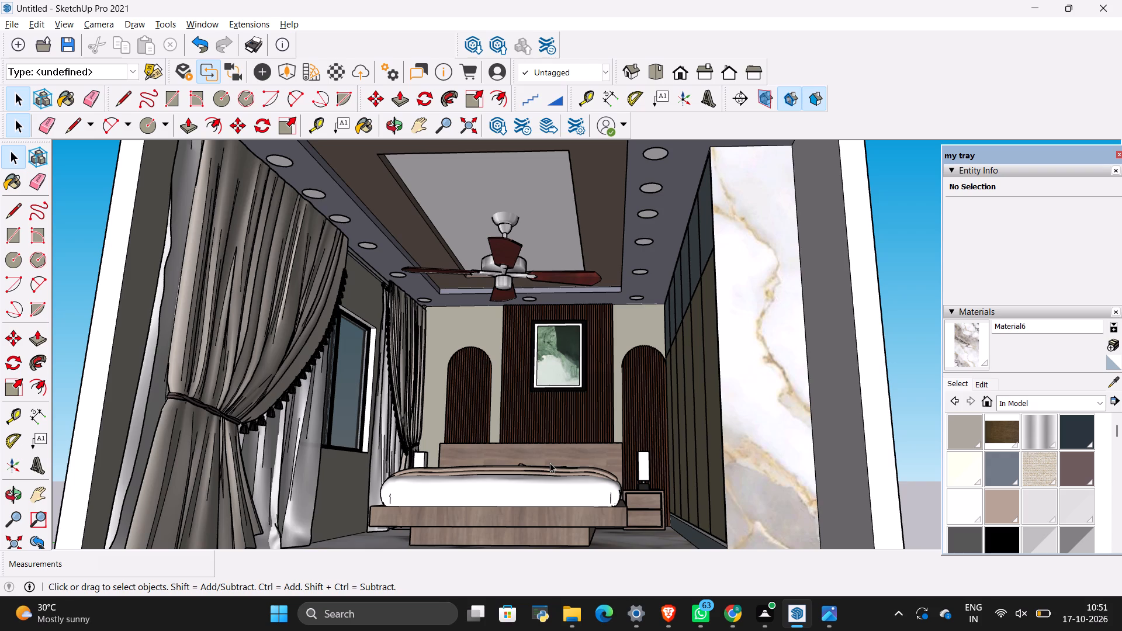
scroll(618, 415, up, 2)
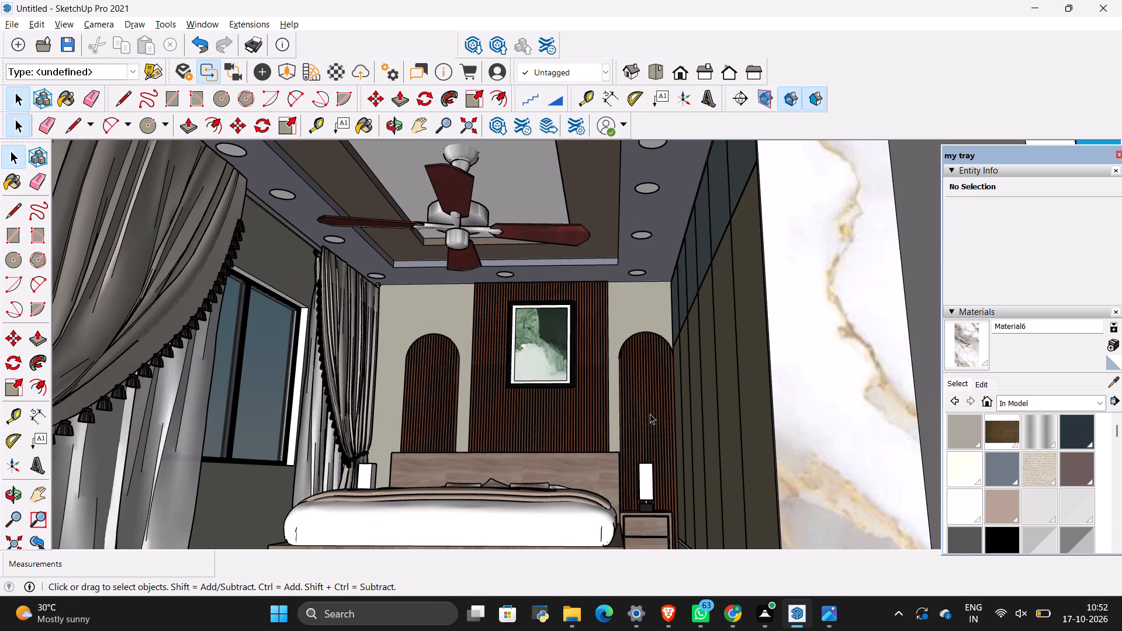
scroll(319, 218, down, 4)
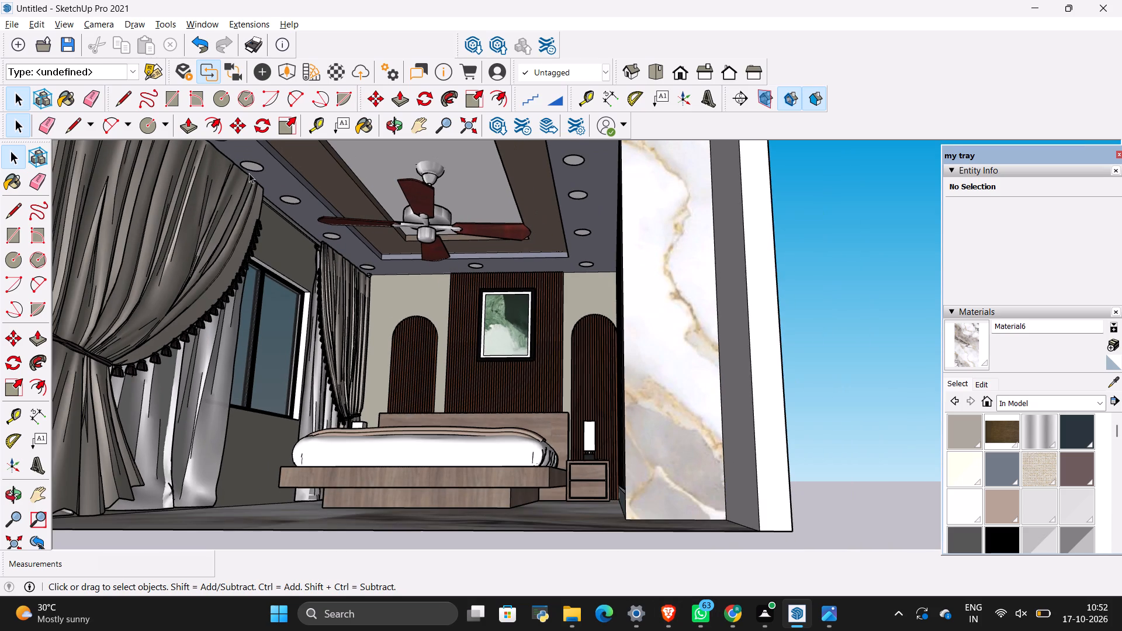
scroll(333, 252, down, 3)
middle_drag(318, 231, 323, 244)
middle_drag(354, 282, 369, 294)
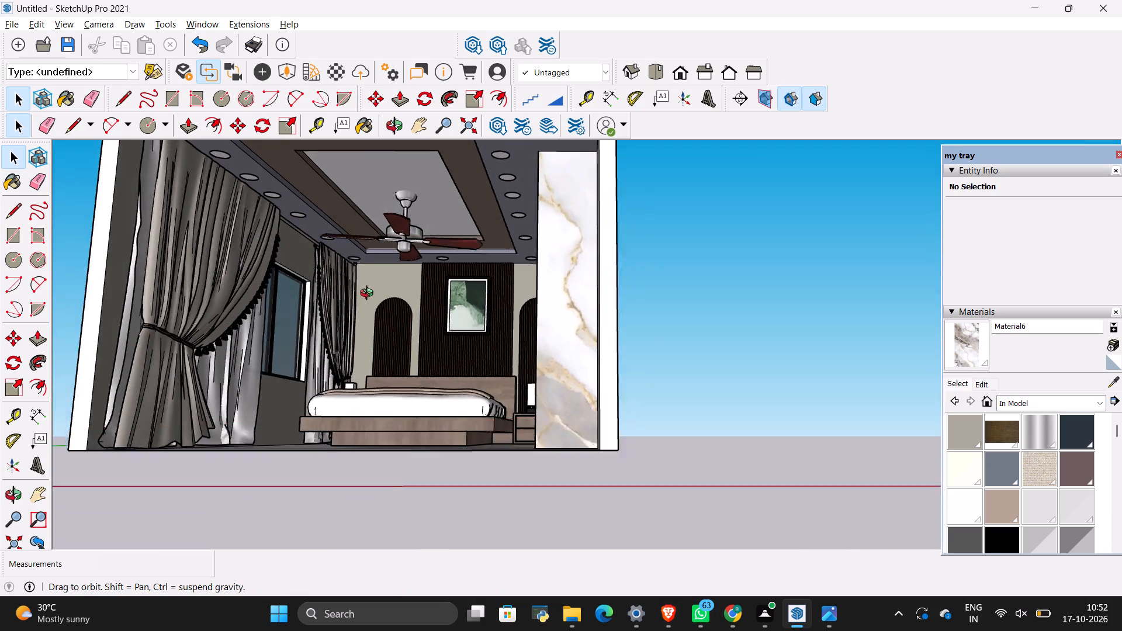
middle_drag(369, 294, 385, 286)
scroll(330, 167, up, 5)
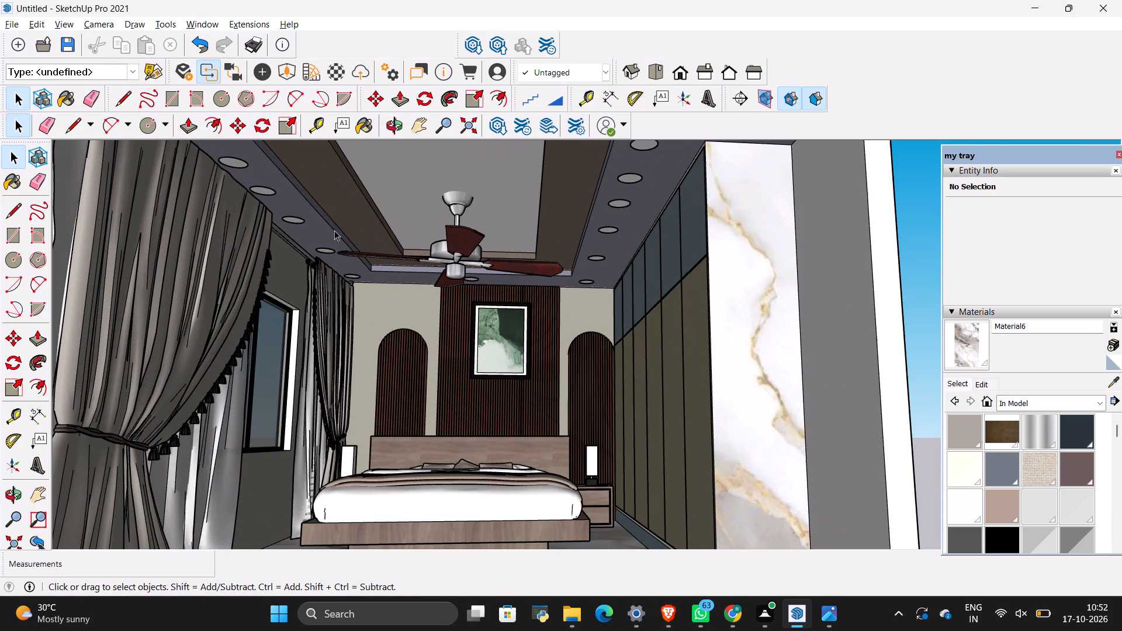
scroll(319, 230, up, 1)
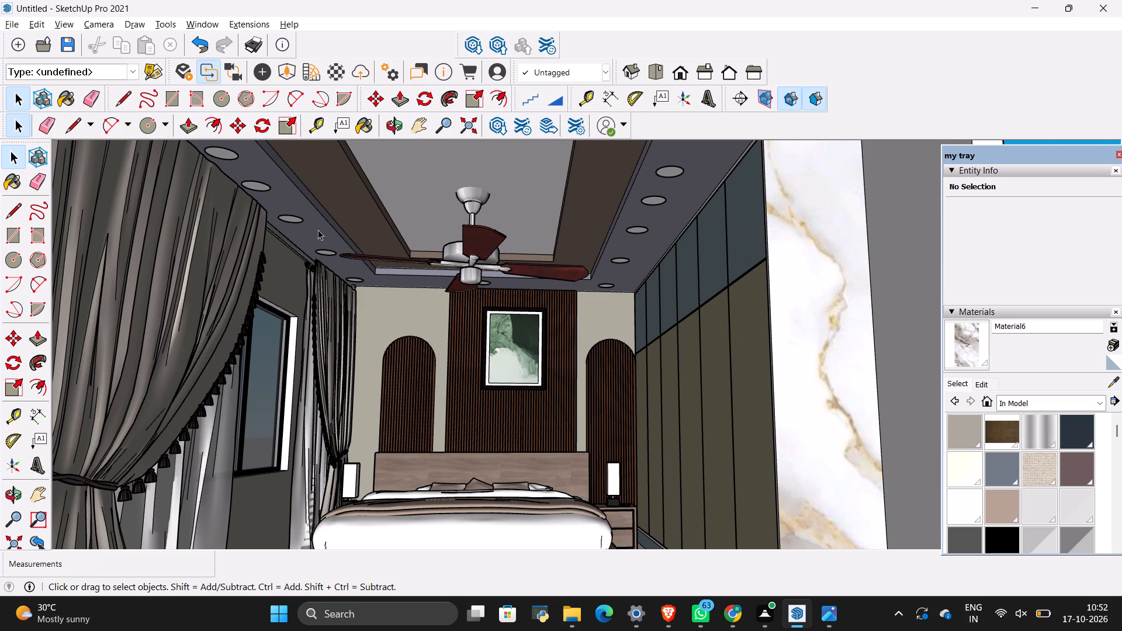
scroll(318, 230, down, 10)
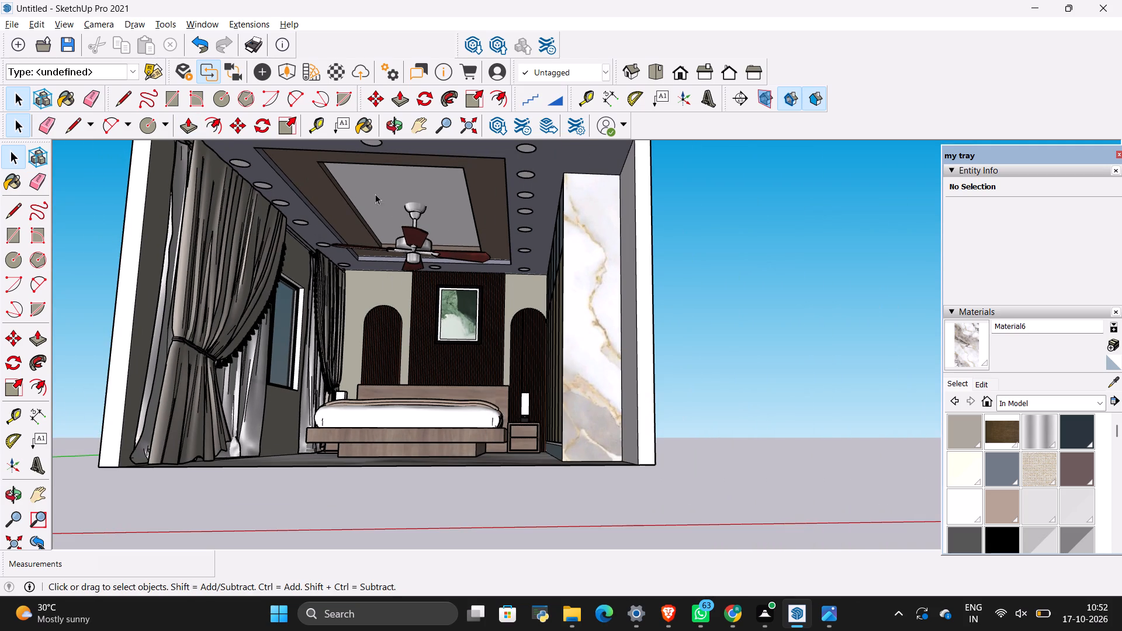
scroll(498, 214, down, 1)
scroll(579, 220, up, 2)
scroll(1066, 158, down, 5)
scroll(1121, 241, down, 3)
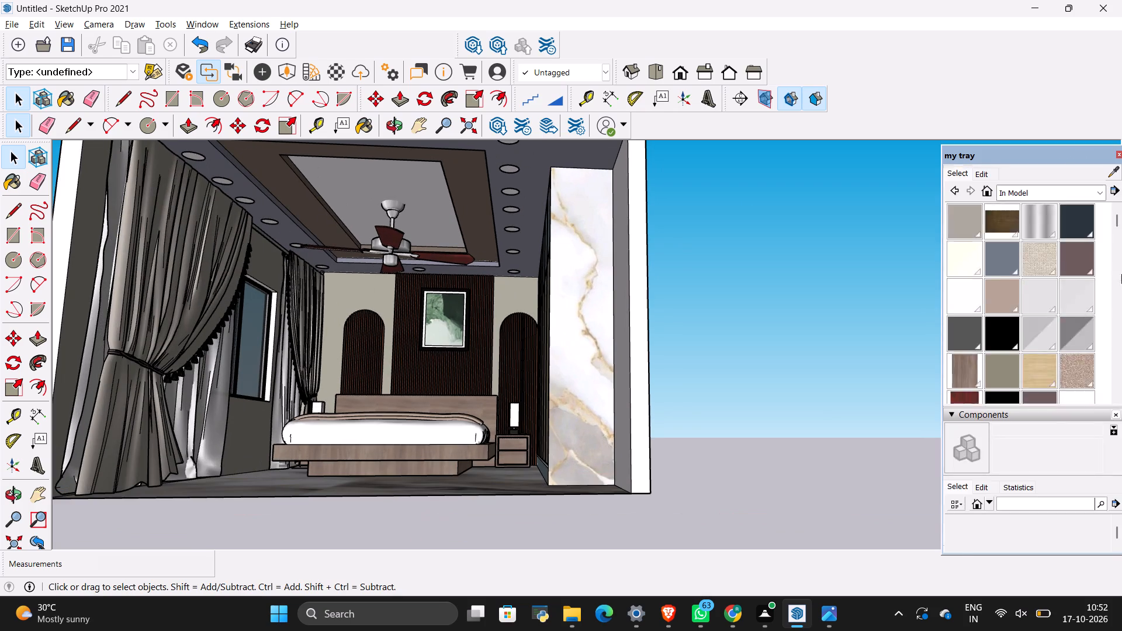
scroll(1121, 274, down, 1)
scroll(1014, 272, up, 3)
scroll(967, 288, up, 5)
scroll(882, 332, down, 5)
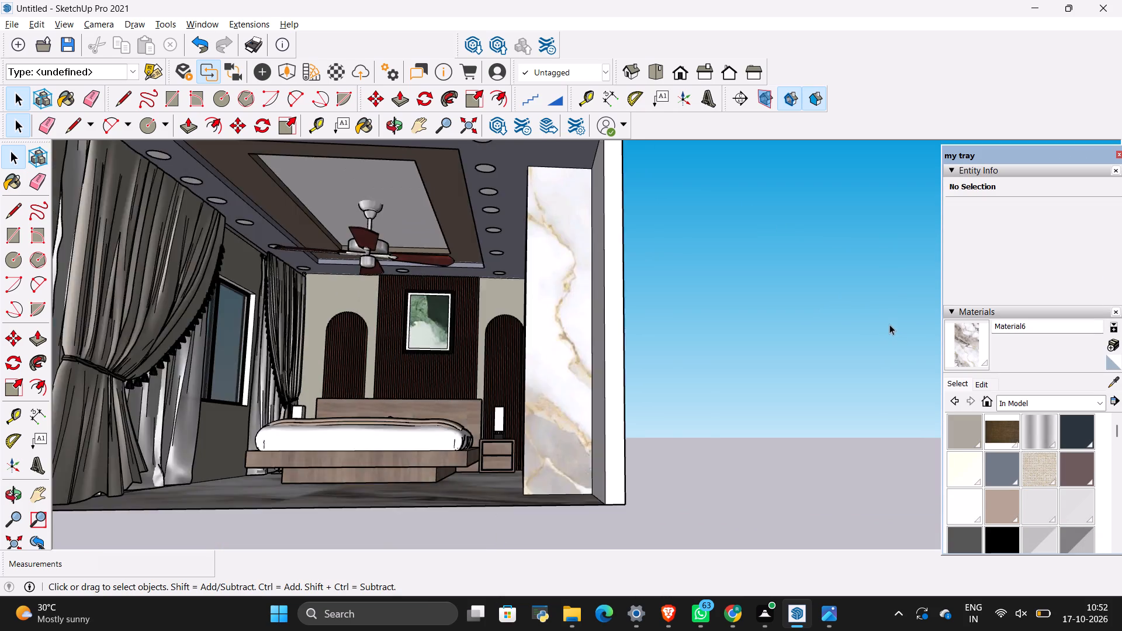
scroll(889, 324, down, 3)
scroll(628, 292, down, 1)
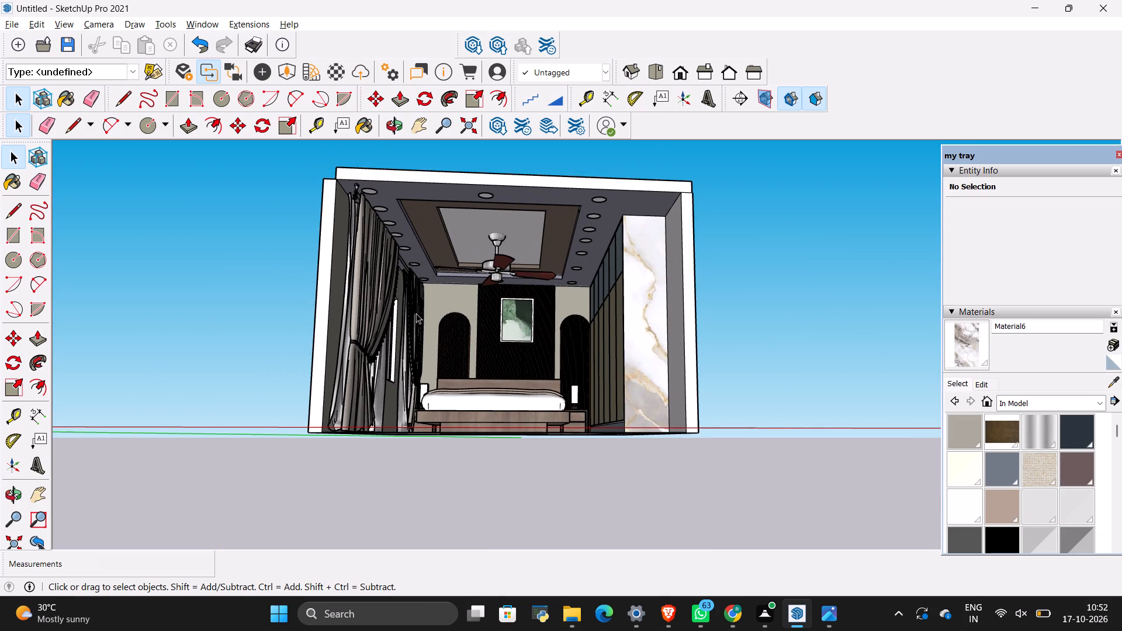
Scale the ceiling fan vertically to about 0.78 of its height from its underside, and clear the selection.
scroll(416, 313, up, 7)
middle_drag(563, 332, 470, 388)
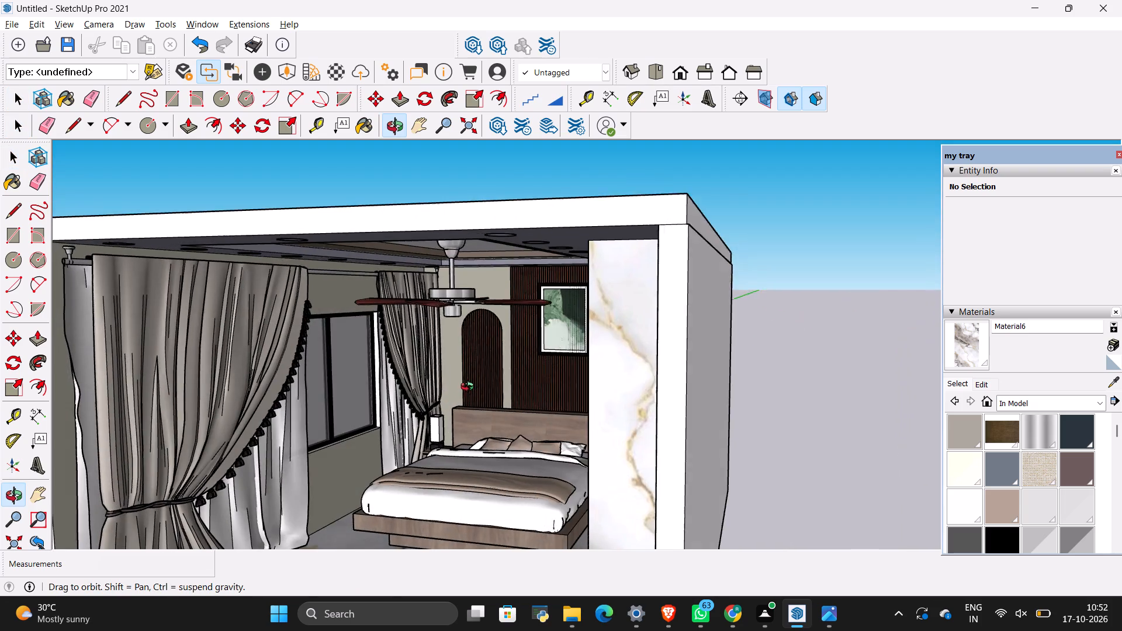
middle_drag(470, 388, 470, 380)
scroll(444, 268, up, 3)
click(462, 238)
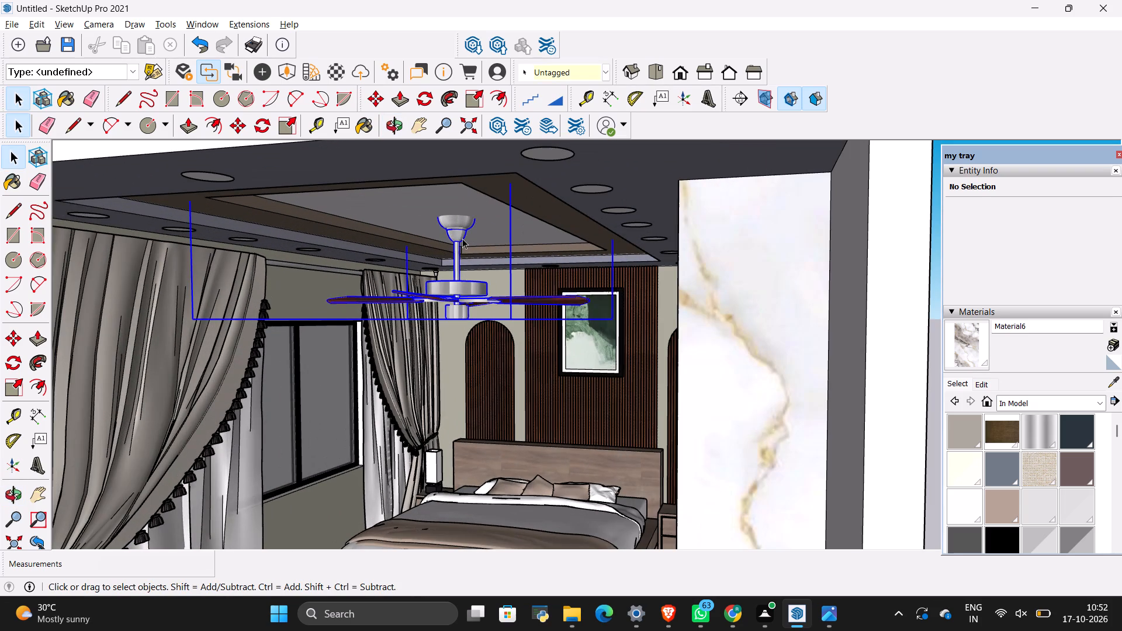
key(s)
middle_drag(439, 347, 458, 255)
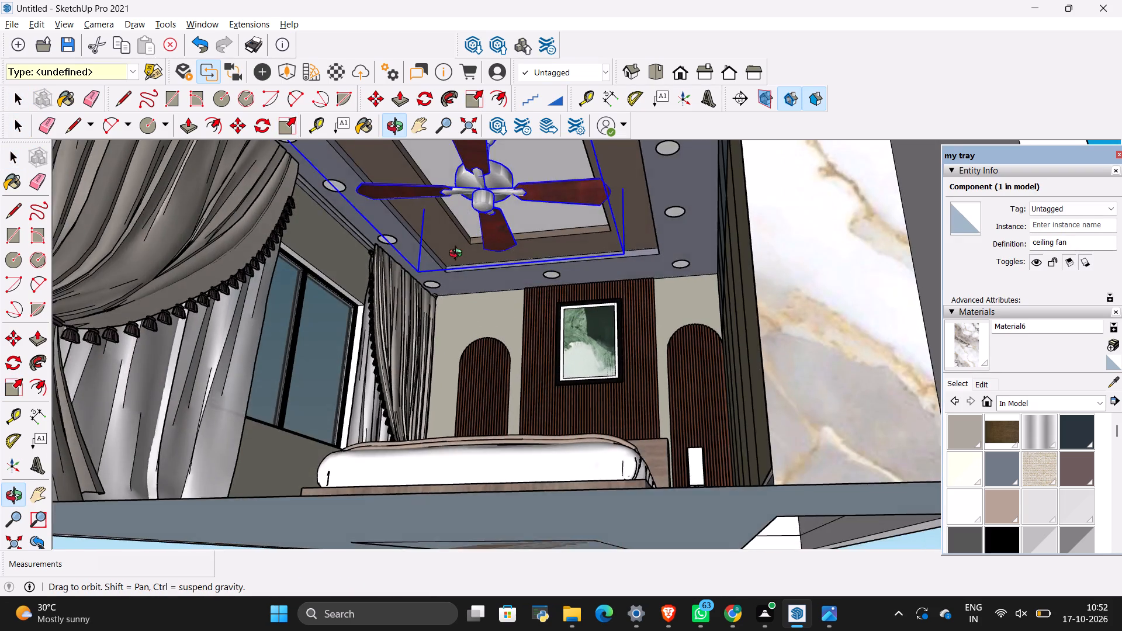
middle_drag(458, 255, 508, 358)
scroll(508, 355, down, 2)
ctrl+click(507, 258)
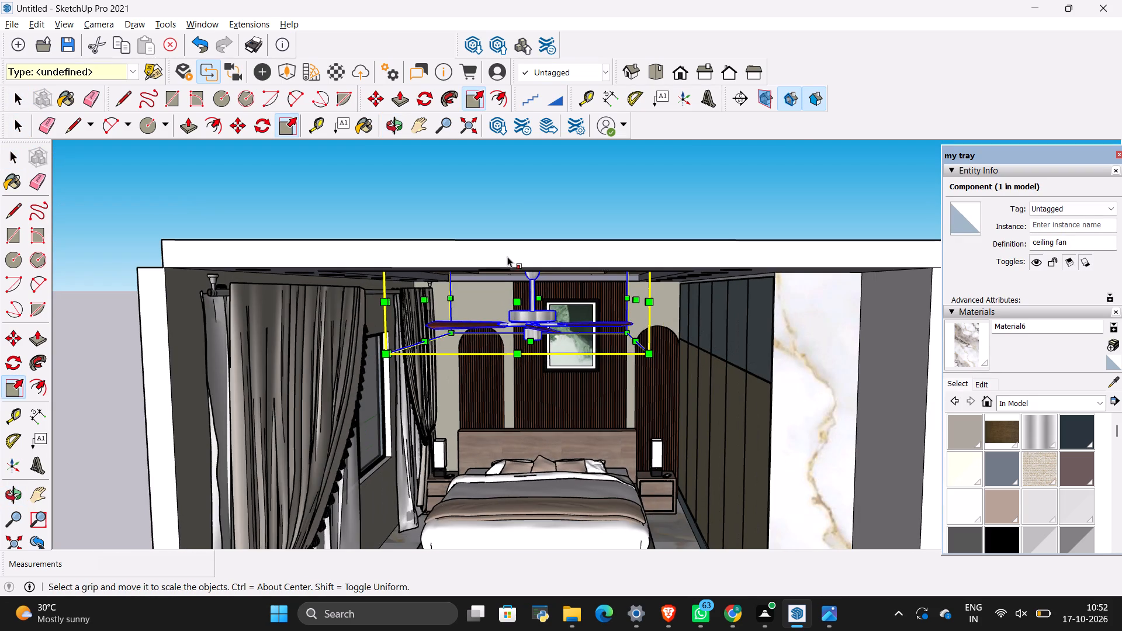
click(486, 205)
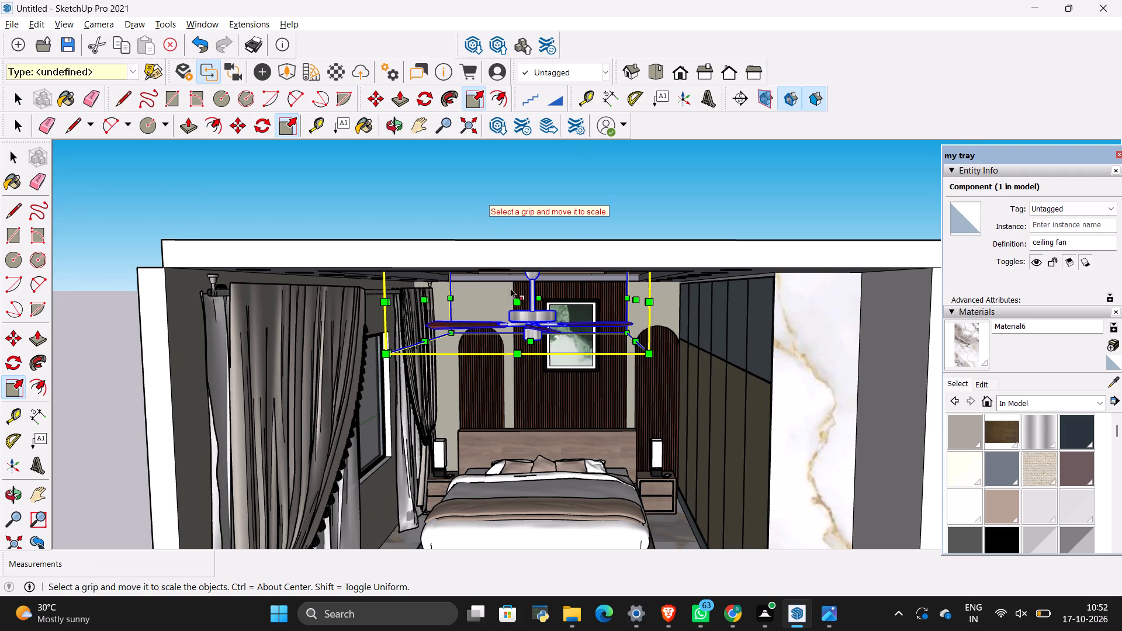
scroll(452, 241, down, 5)
middle_drag(495, 382, 473, 292)
scroll(514, 234, up, 4)
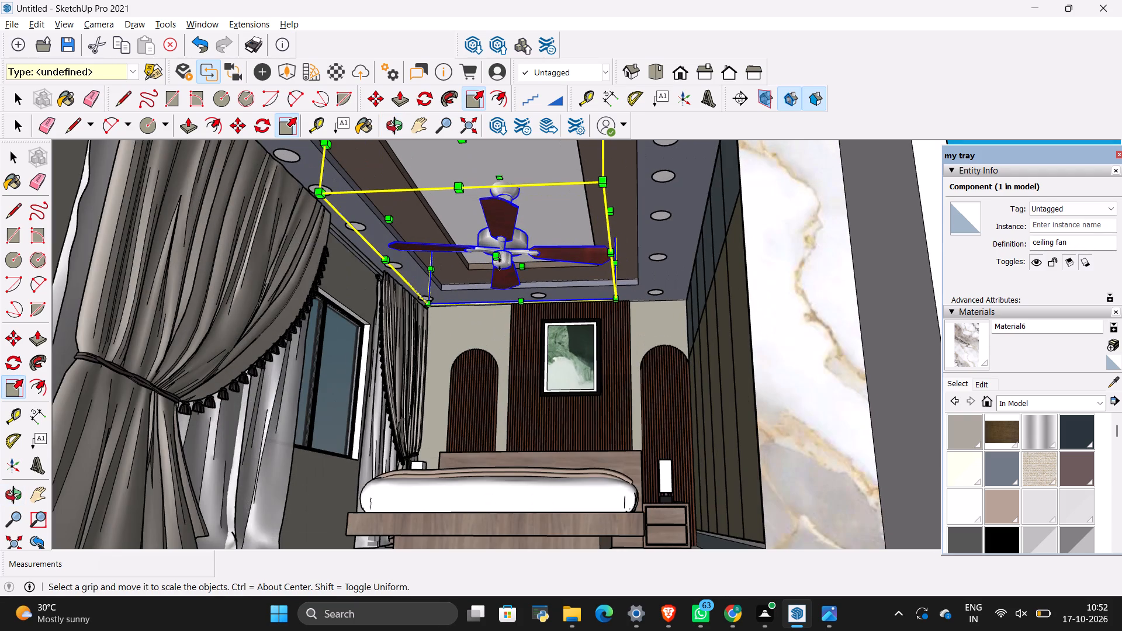
click(496, 254)
click(497, 238)
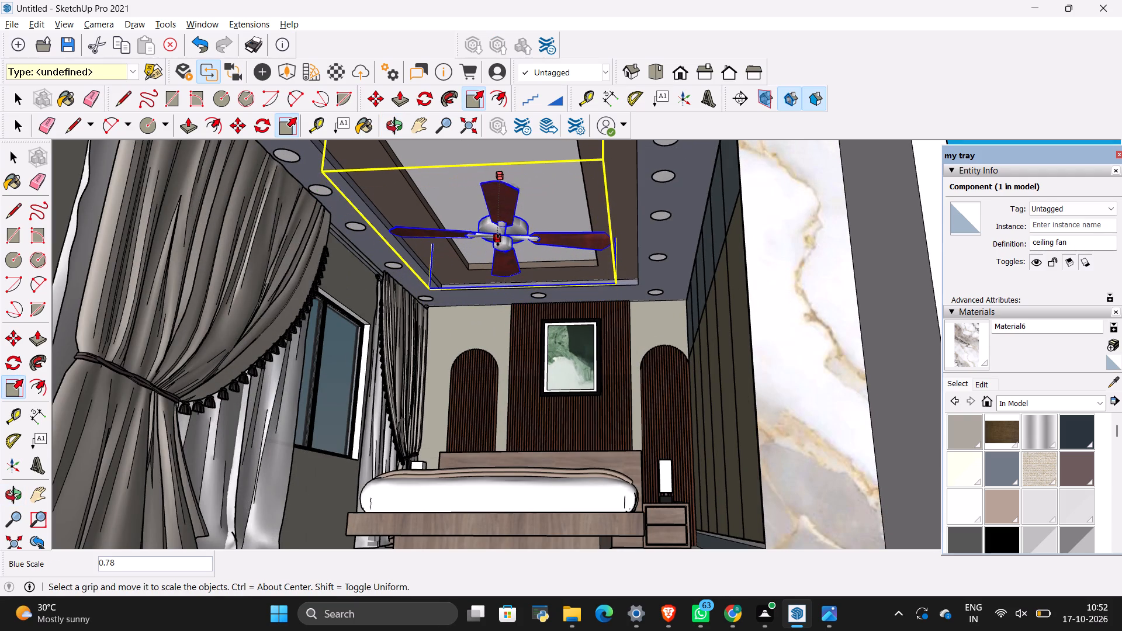
key(space)
click(566, 303)
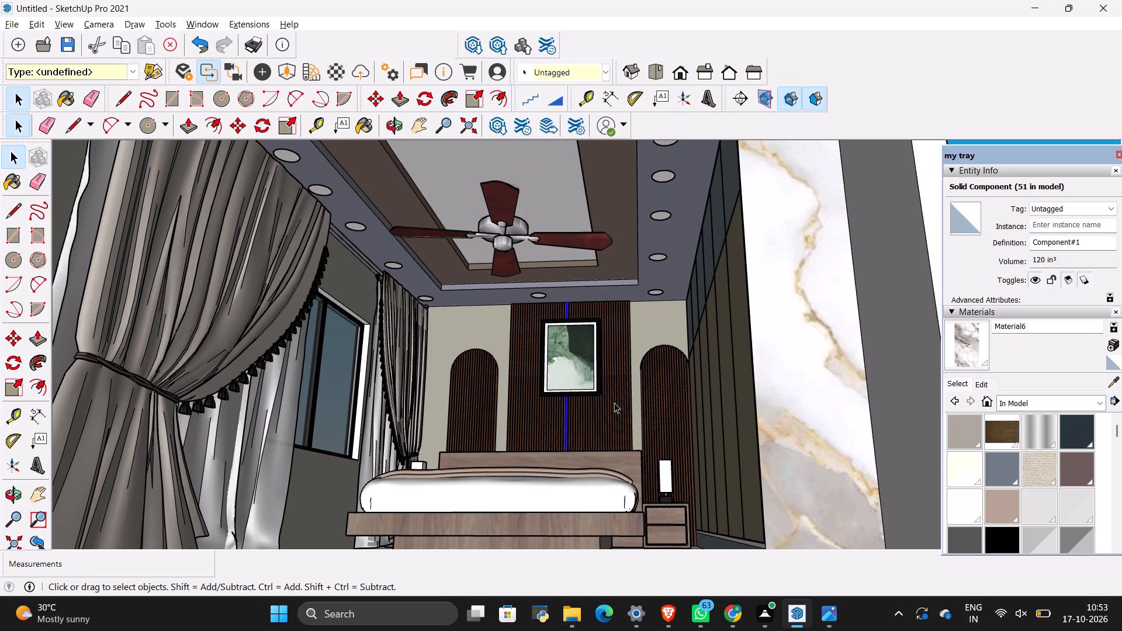
scroll(646, 394, down, 10)
middle_click(828, 303)
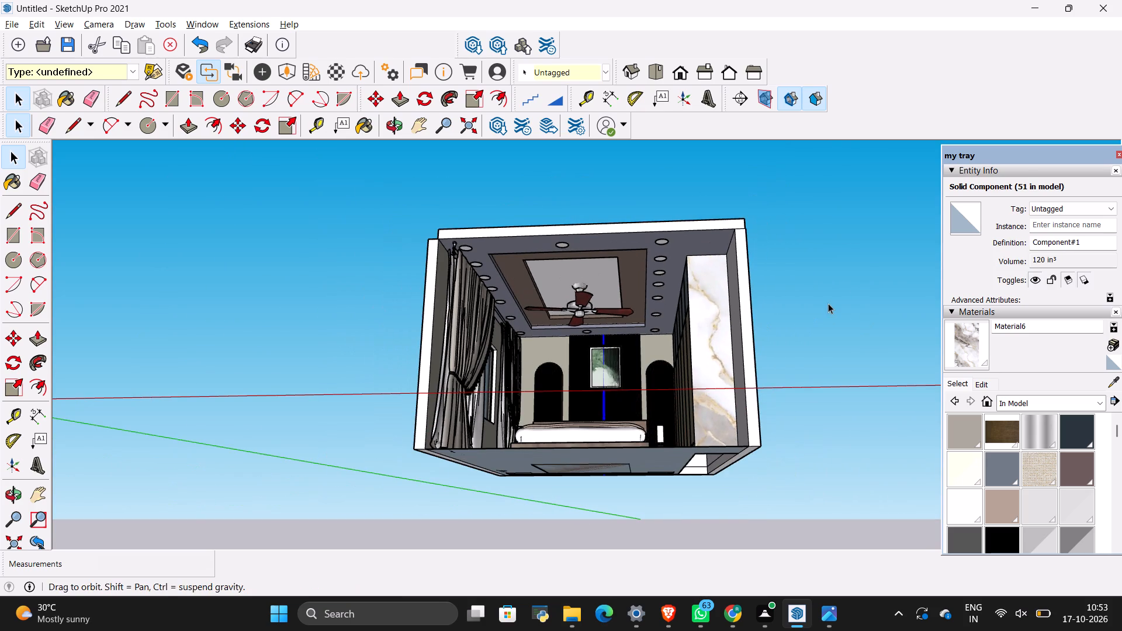
key(space)
click(821, 300)
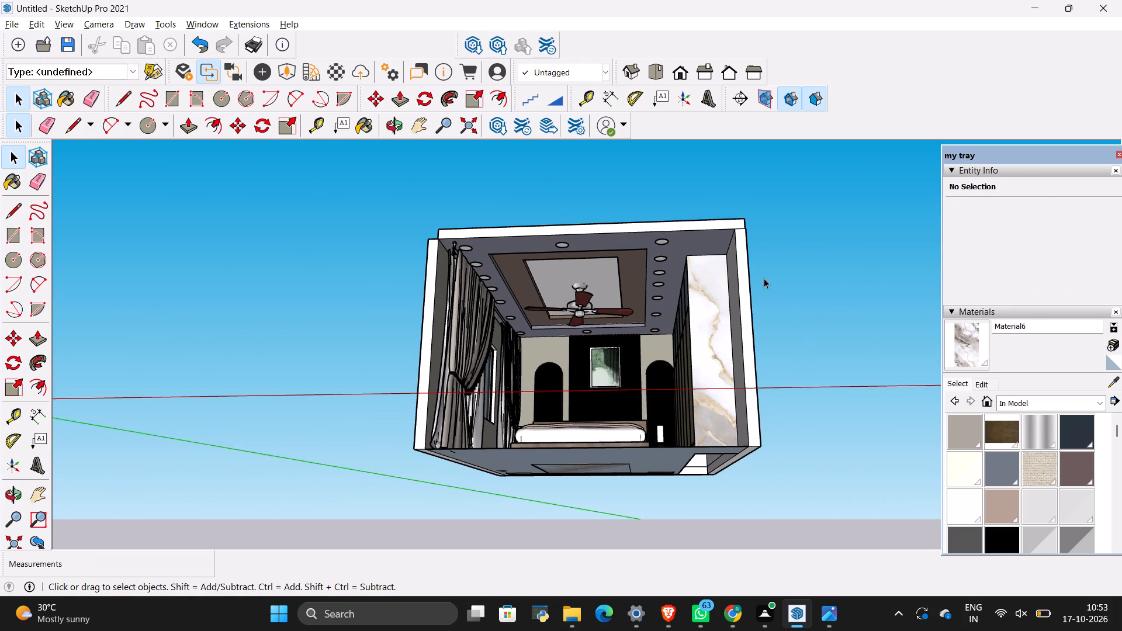
Inspect the recessed ceiling and roof slab by selecting their faces and the connected room shell, and clear the selection.
scroll(644, 303, up, 4)
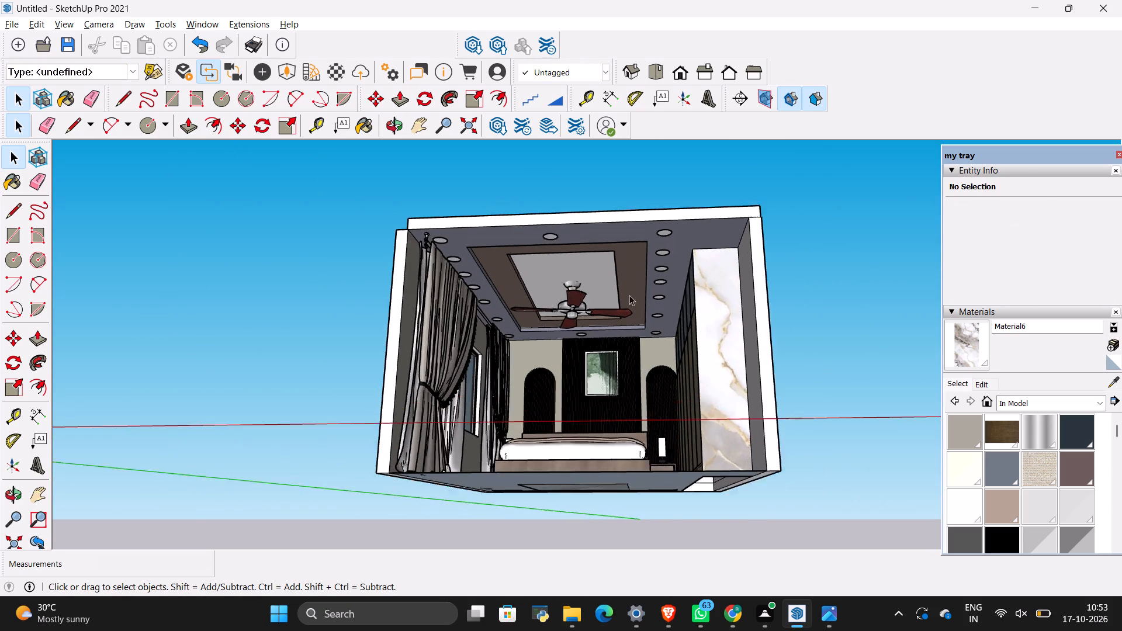
scroll(574, 262, up, 1)
middle_drag(622, 342, 643, 363)
scroll(608, 308, up, 5)
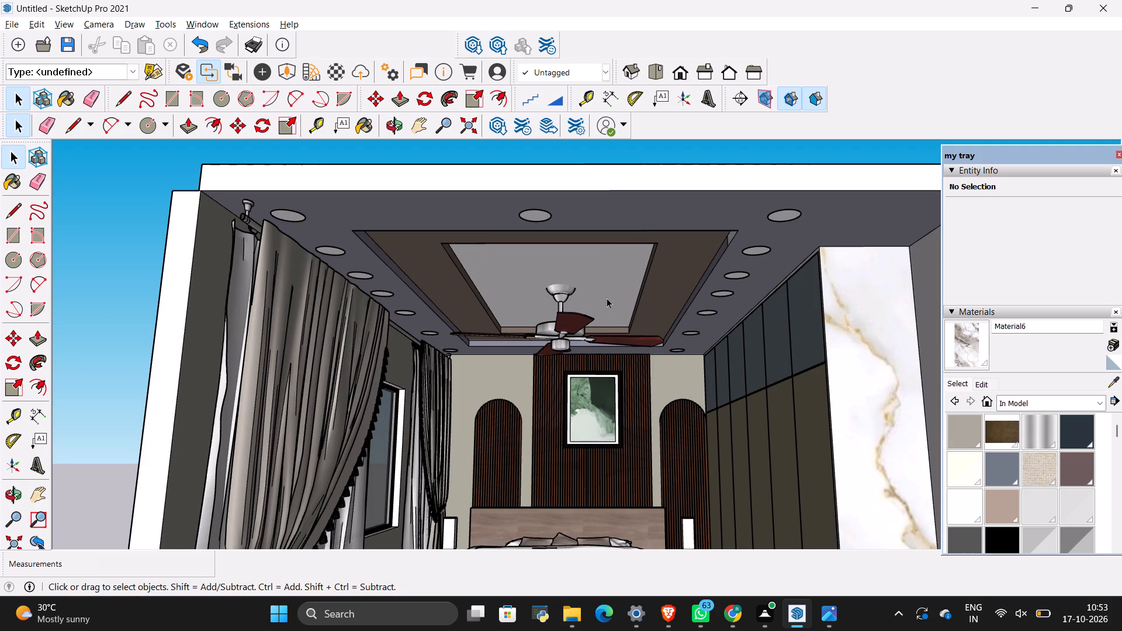
click(607, 289)
click(626, 208)
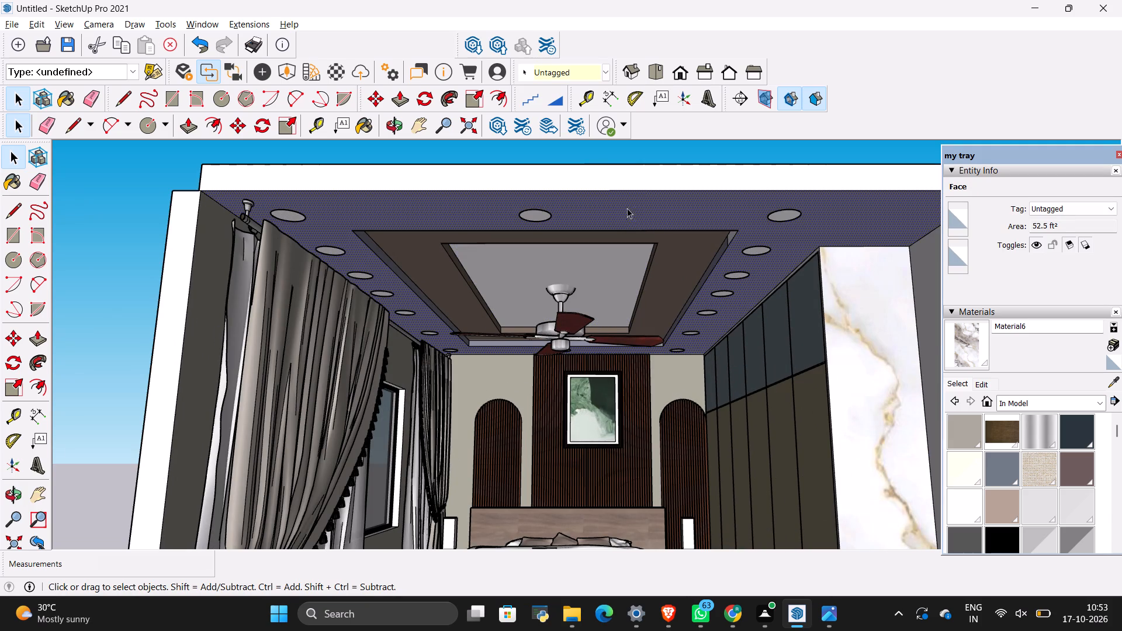
click(644, 188)
click(647, 185)
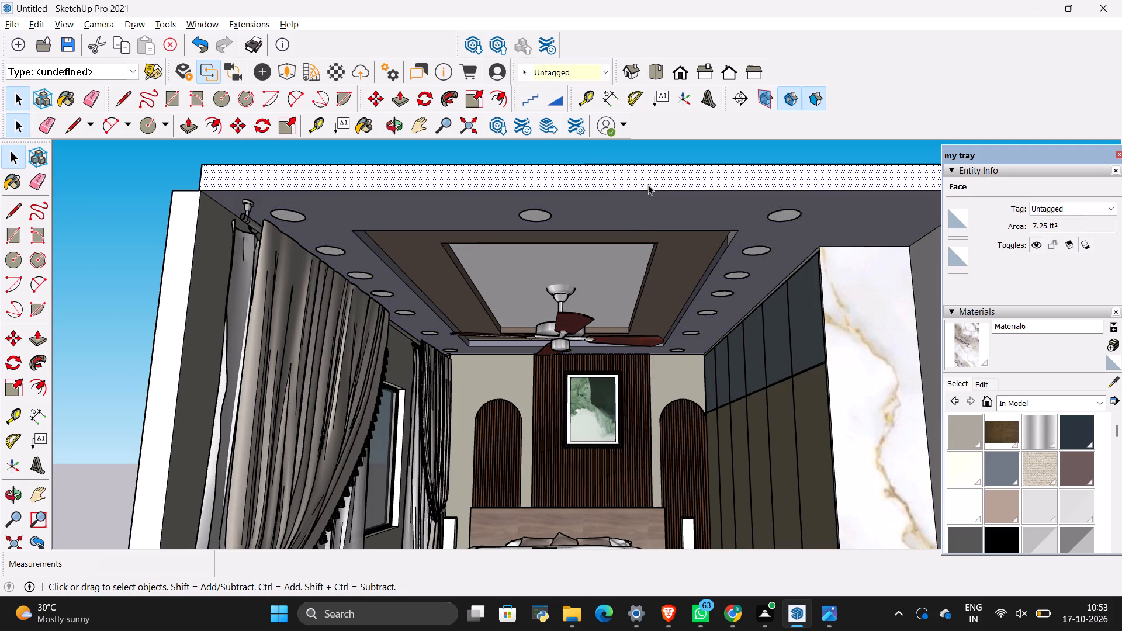
triple_click(648, 185)
click(648, 185)
scroll(648, 190, down, 5)
scroll(541, 203, down, 2)
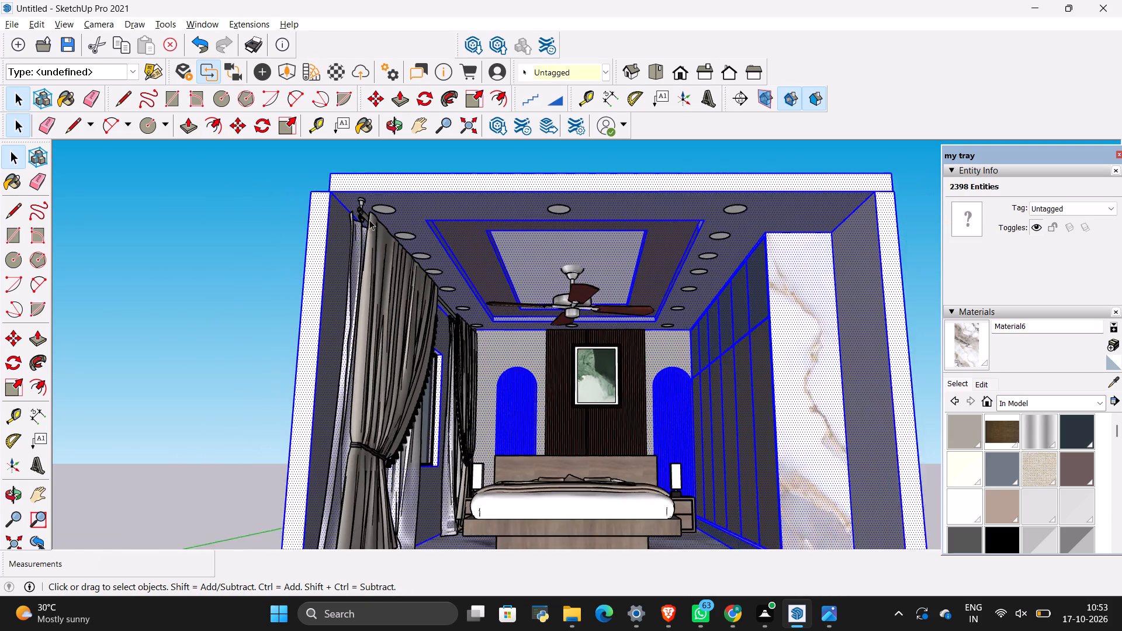
scroll(369, 220, down, 2)
key(space)
click(297, 225)
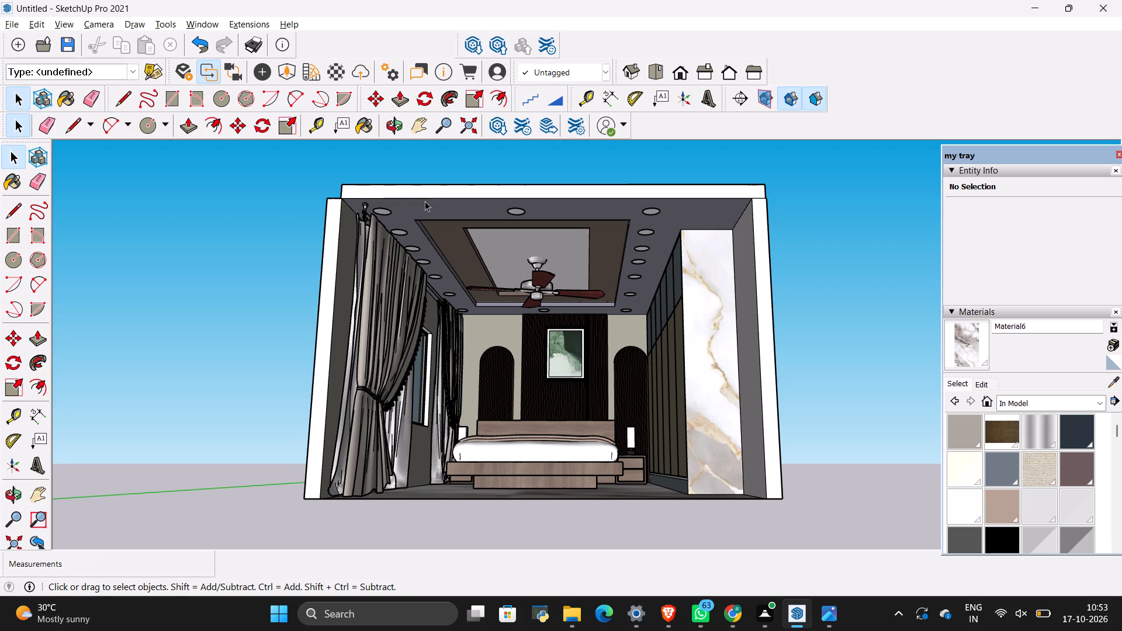
Examine the ceiling edge, roof slab's top face, fan and downlight from above and inside, and clear the selection.
click(425, 201)
click(476, 197)
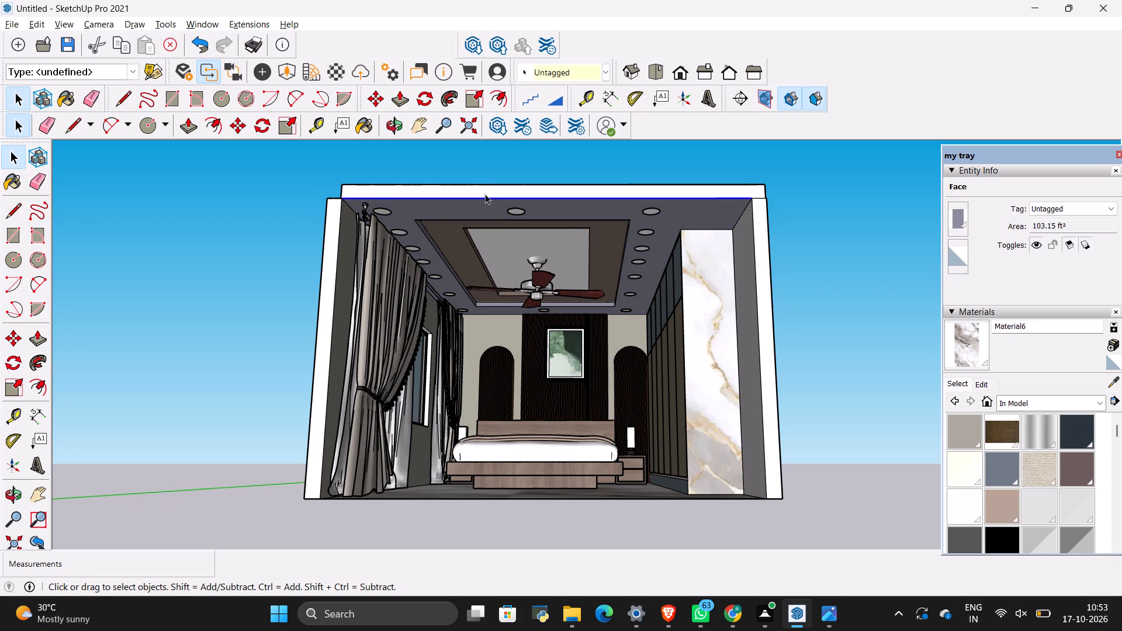
scroll(501, 189, up, 5)
middle_drag(605, 174, 622, 377)
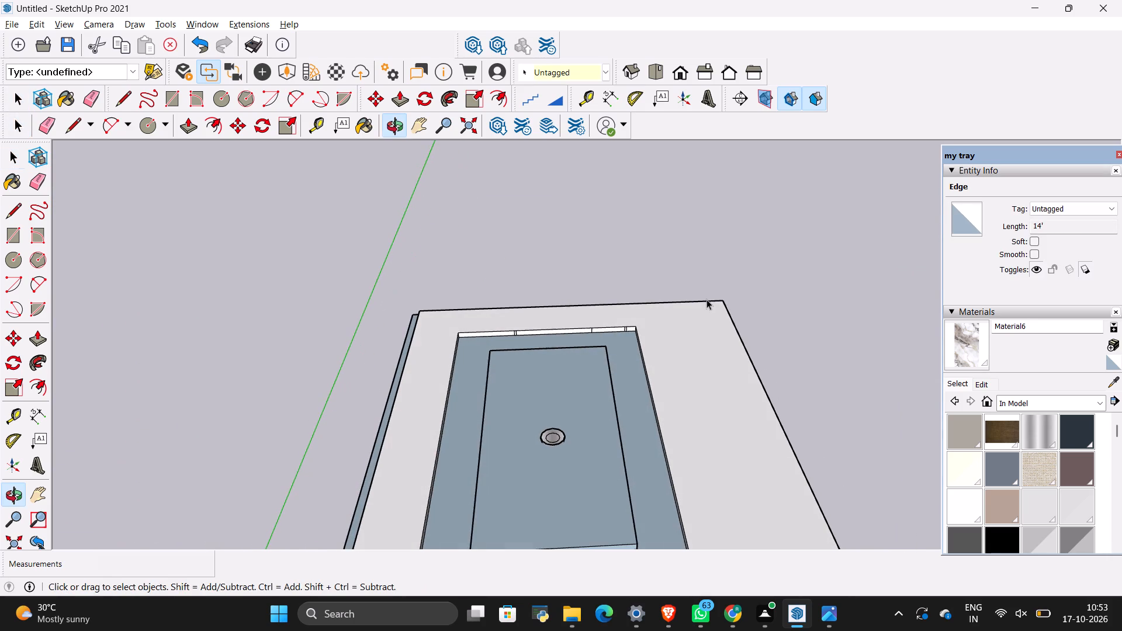
click(707, 299)
click(702, 311)
scroll(651, 289, down, 12)
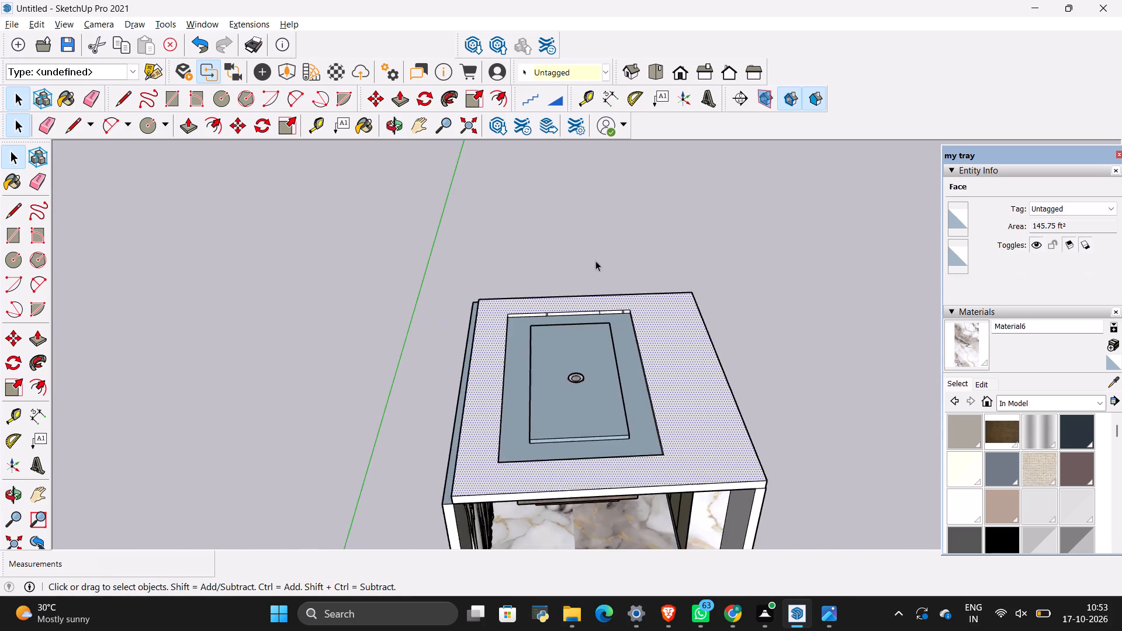
middle_click(596, 449)
middle_drag(594, 446, 574, 235)
scroll(746, 210, up, 10)
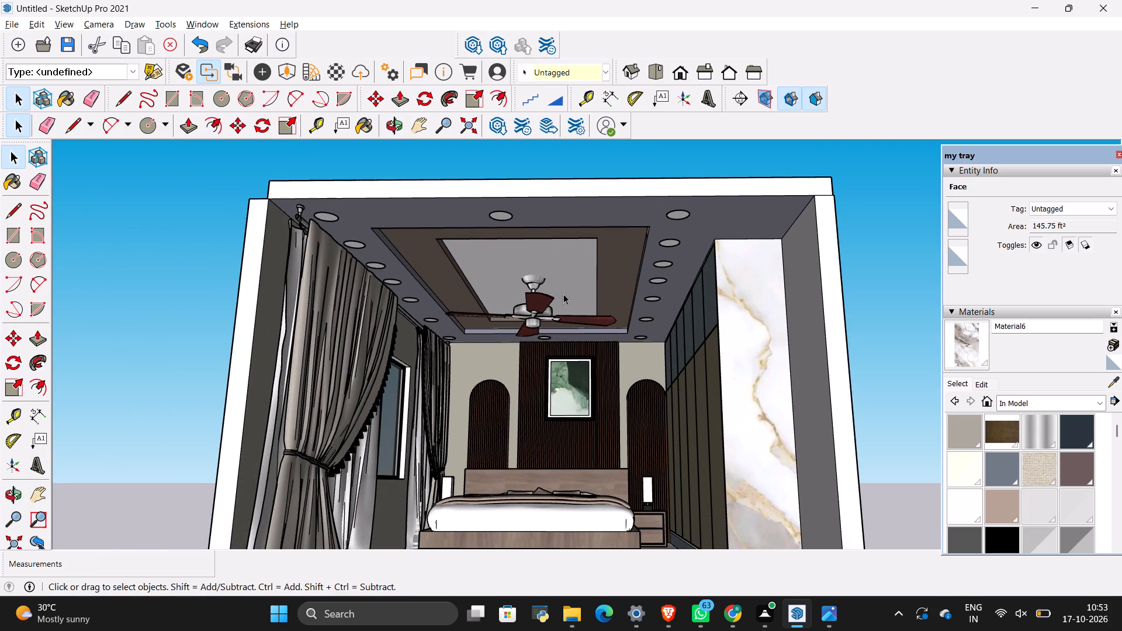
click(539, 303)
ctrl+click(671, 220)
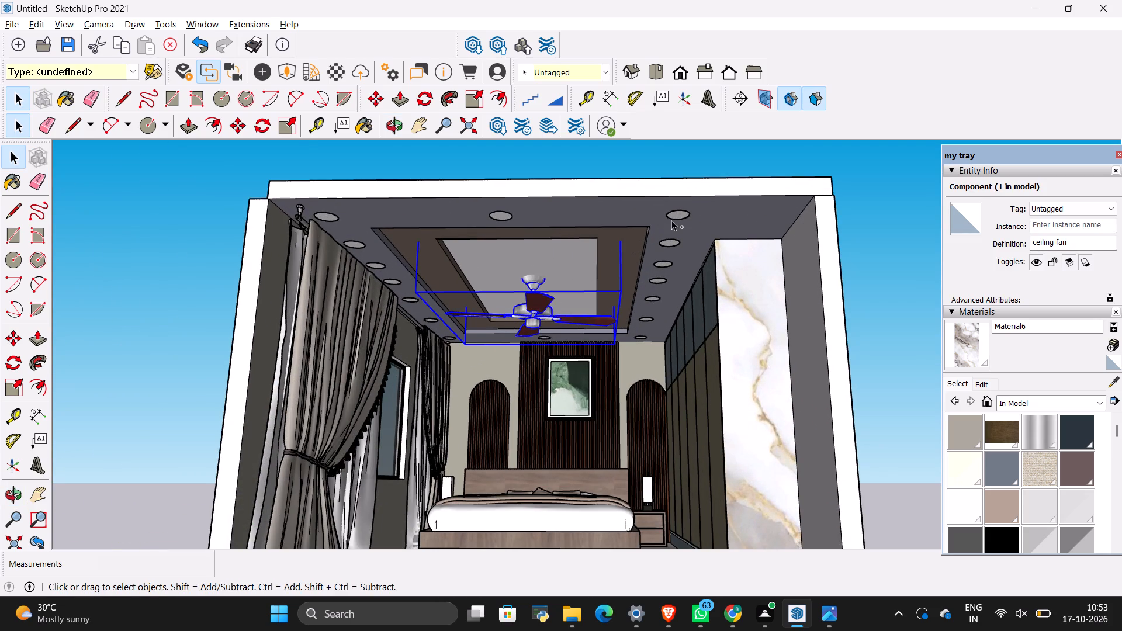
ctrl+triple_click(656, 220)
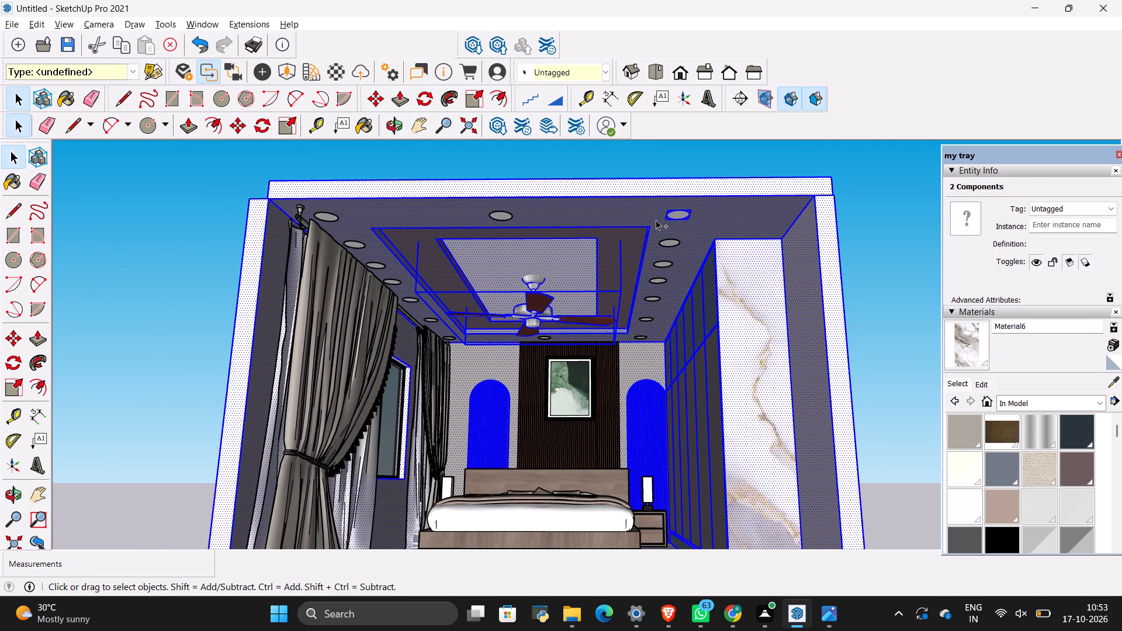
ctrl+click(856, 206)
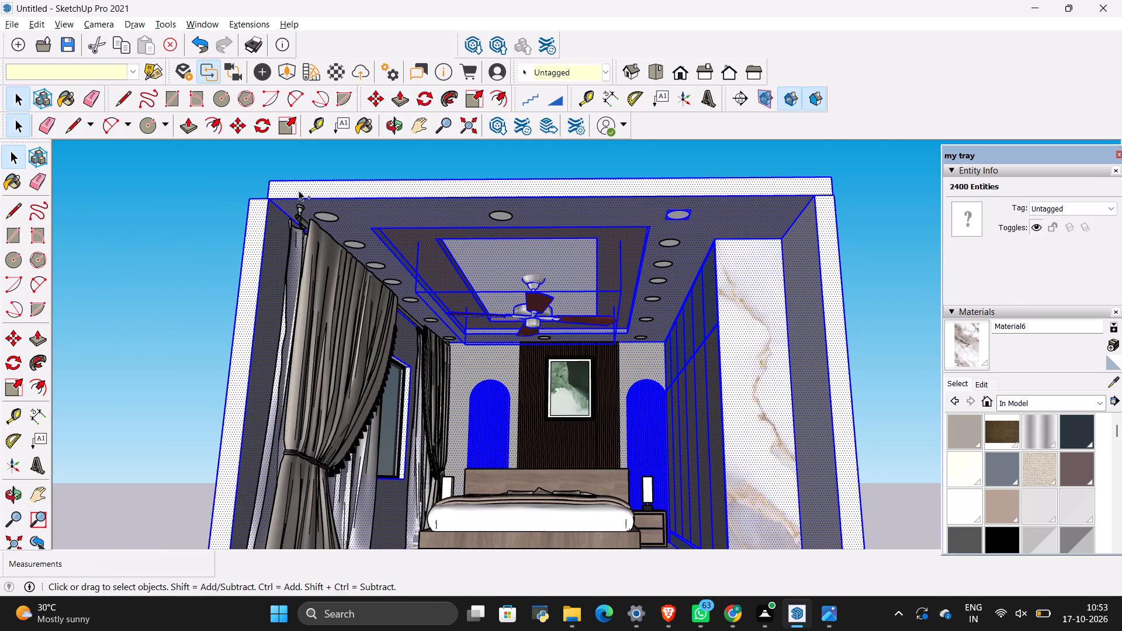
ctrl+click(241, 196)
Review the furnished bedroom through its open front, examining the resized fan, recessed ceiling, curtains, bed and wall panelling.
scroll(538, 288, down, 2)
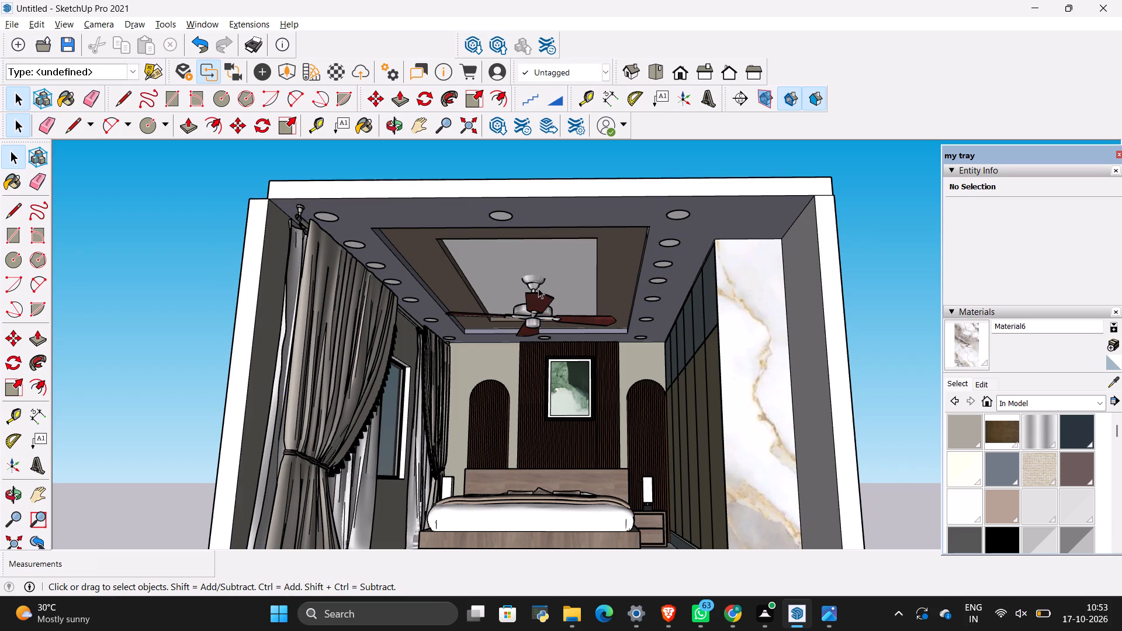
scroll(538, 288, down, 2)
scroll(540, 290, up, 9)
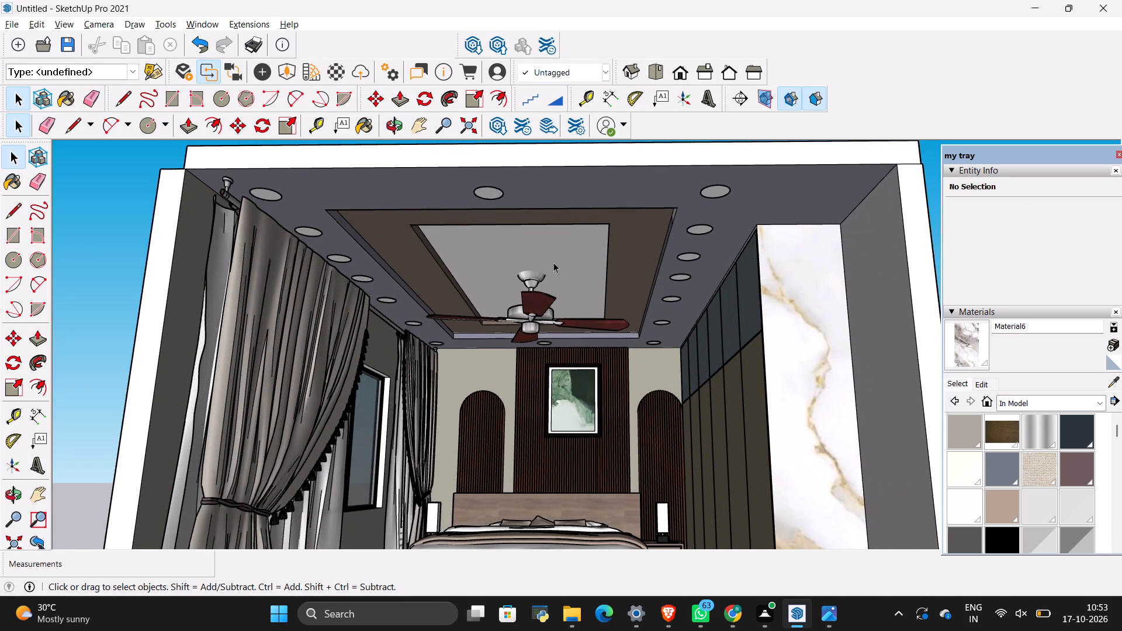
scroll(554, 262, up, 1)
middle_drag(554, 262, 502, 241)
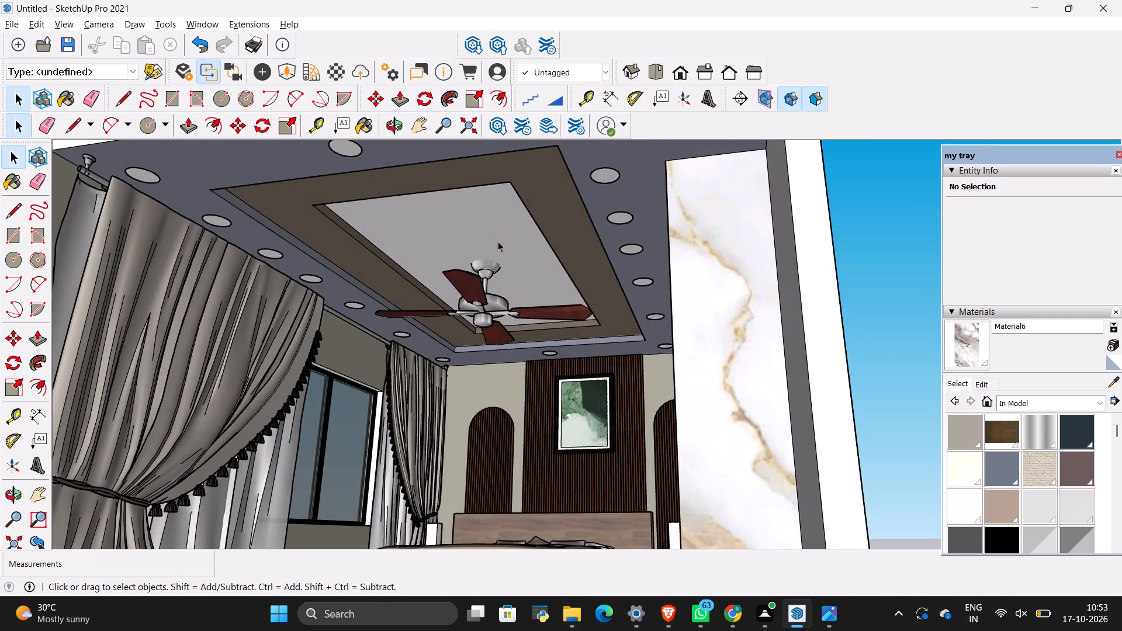
scroll(497, 238, down, 5)
scroll(432, 395, up, 4)
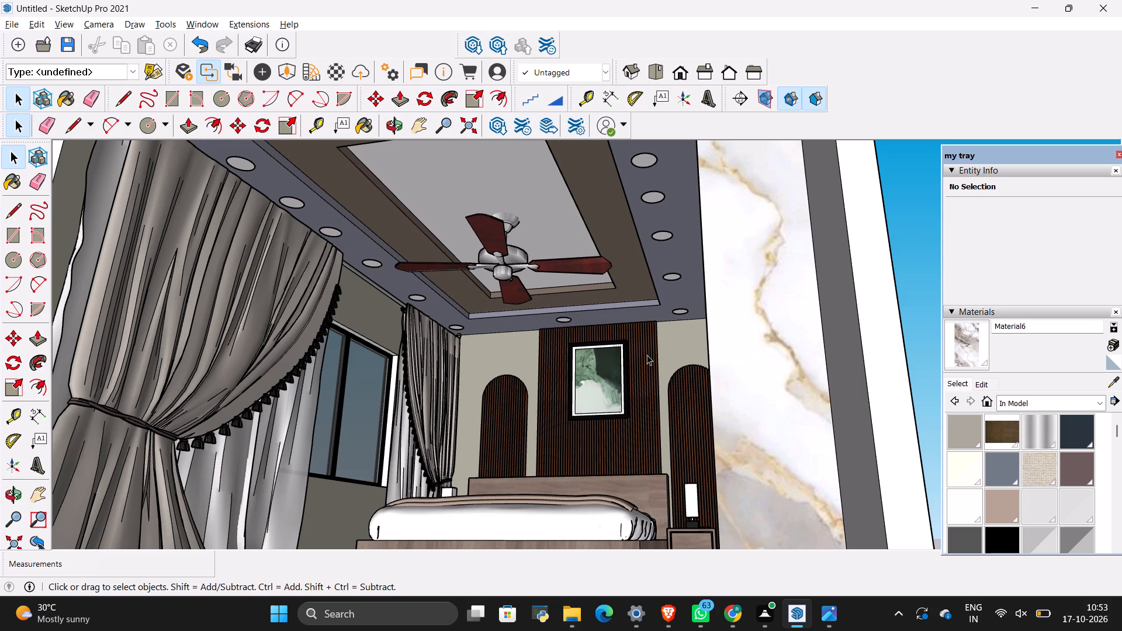
scroll(469, 323, down, 5)
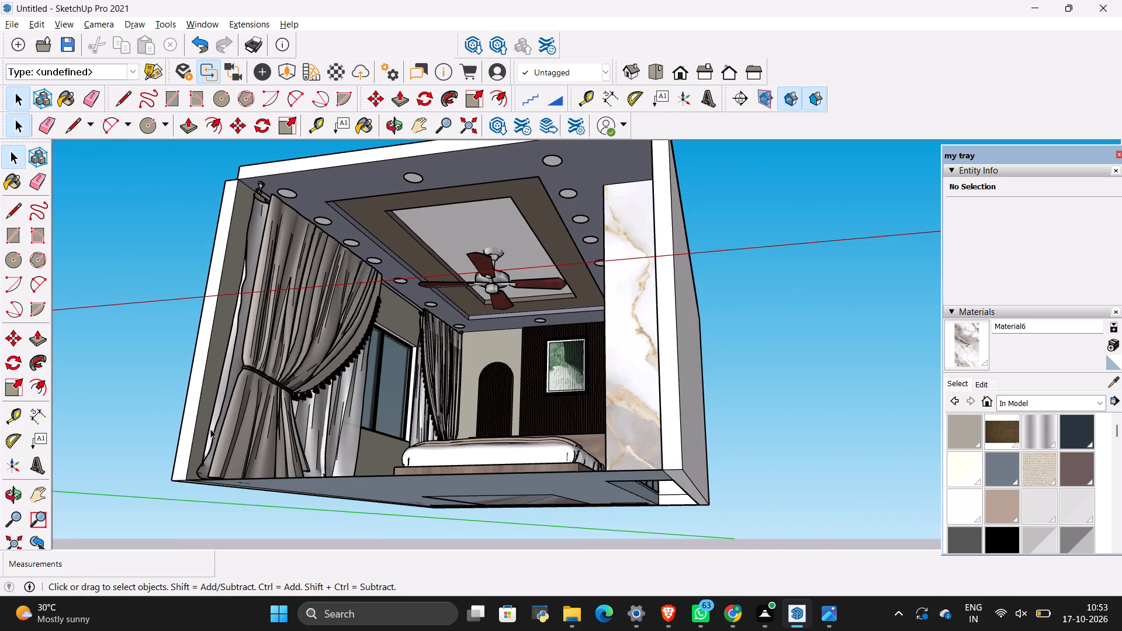
scroll(370, 377, down, 3)
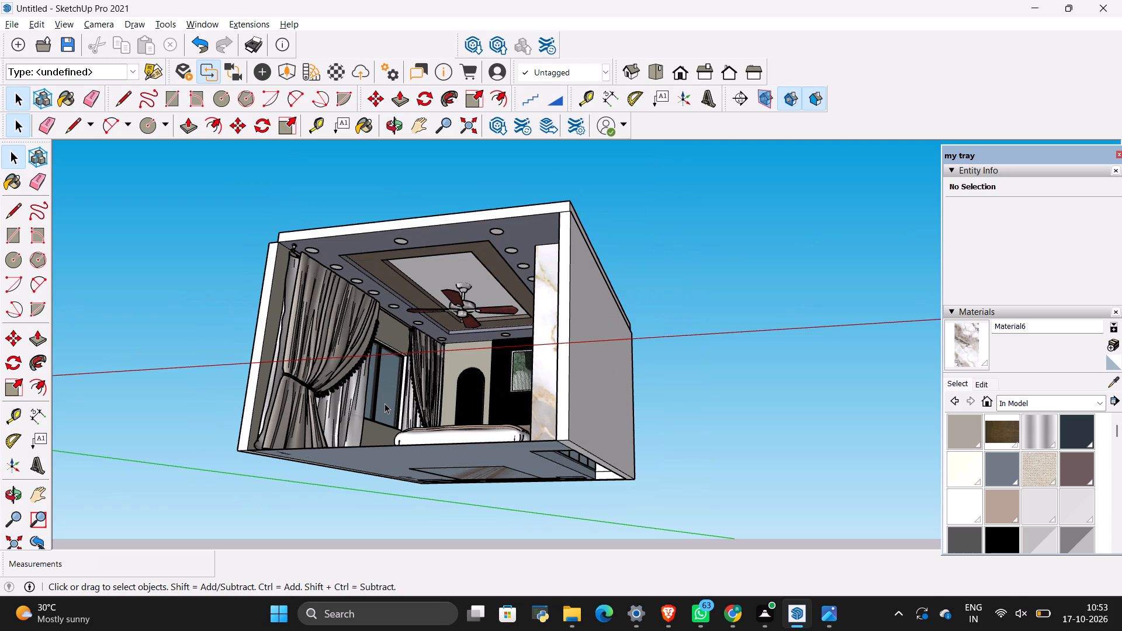
scroll(430, 401, down, 4)
scroll(320, 379, up, 4)
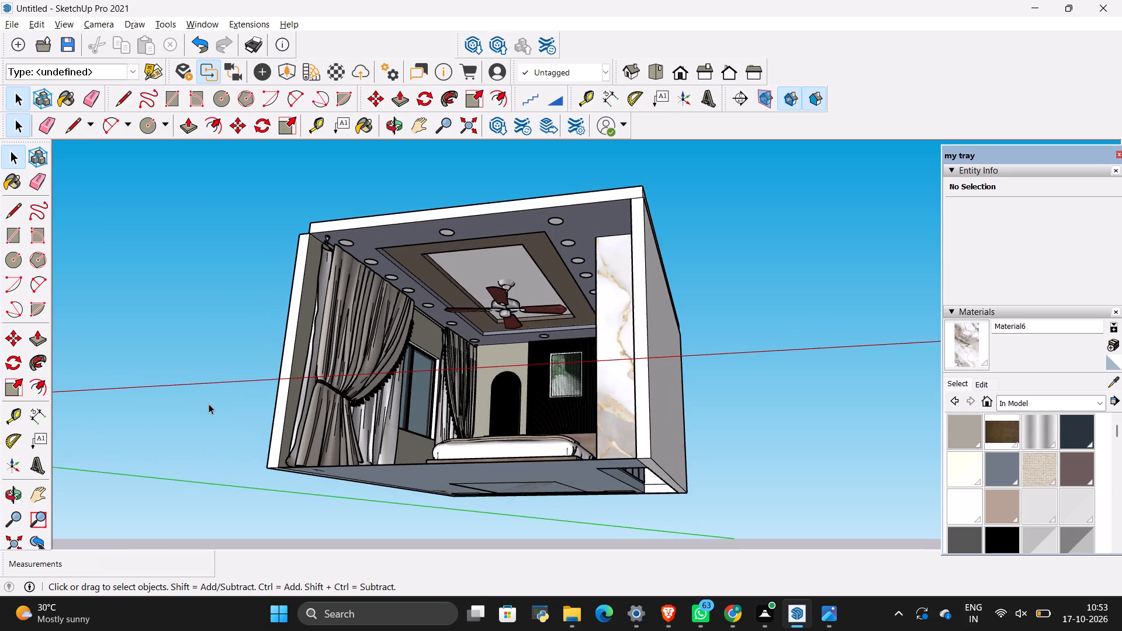
scroll(209, 404, up, 1)
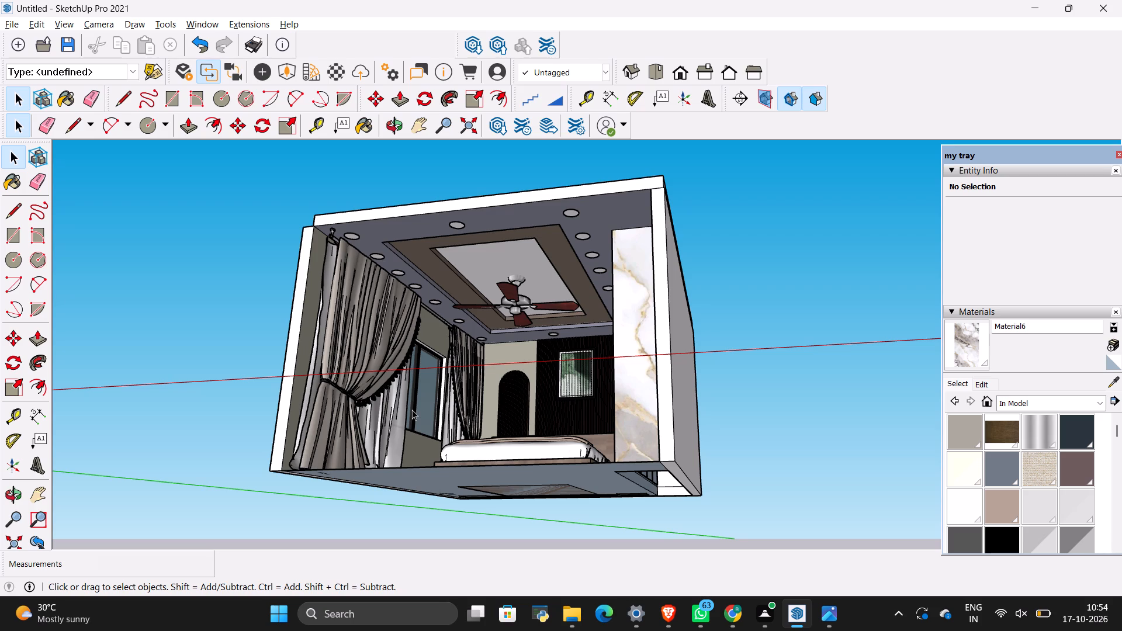
scroll(266, 353, up, 5)
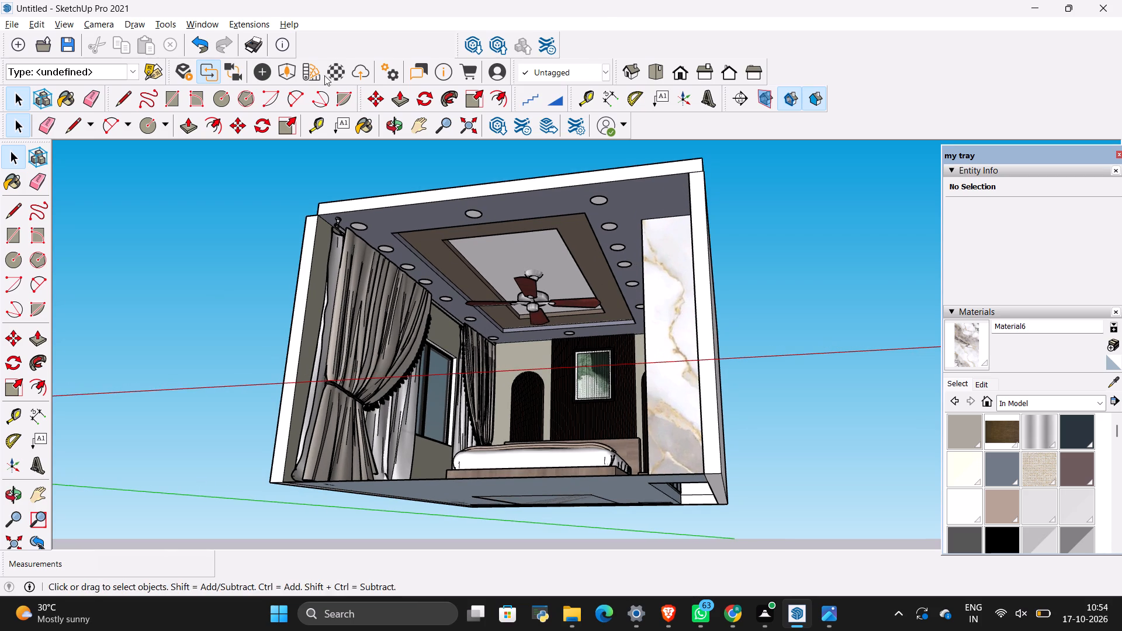
scroll(513, 0, up, 1)
scroll(600, 23, down, 4)
scroll(350, 126, up, 2)
scroll(600, 318, up, 6)
scroll(537, 248, down, 6)
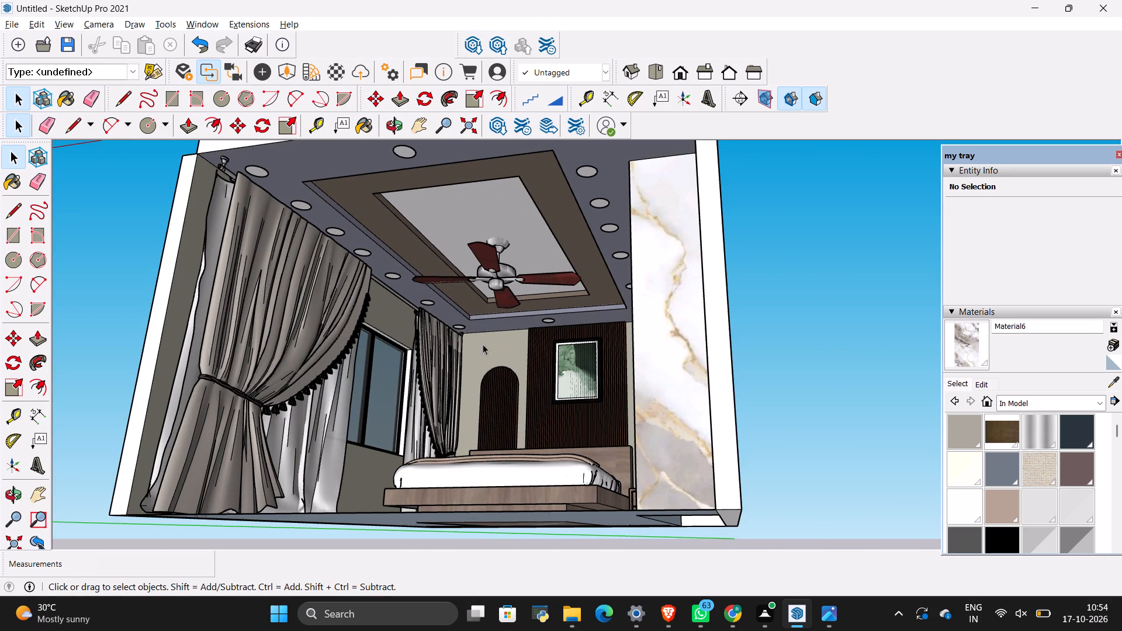
scroll(118, 245, up, 1)
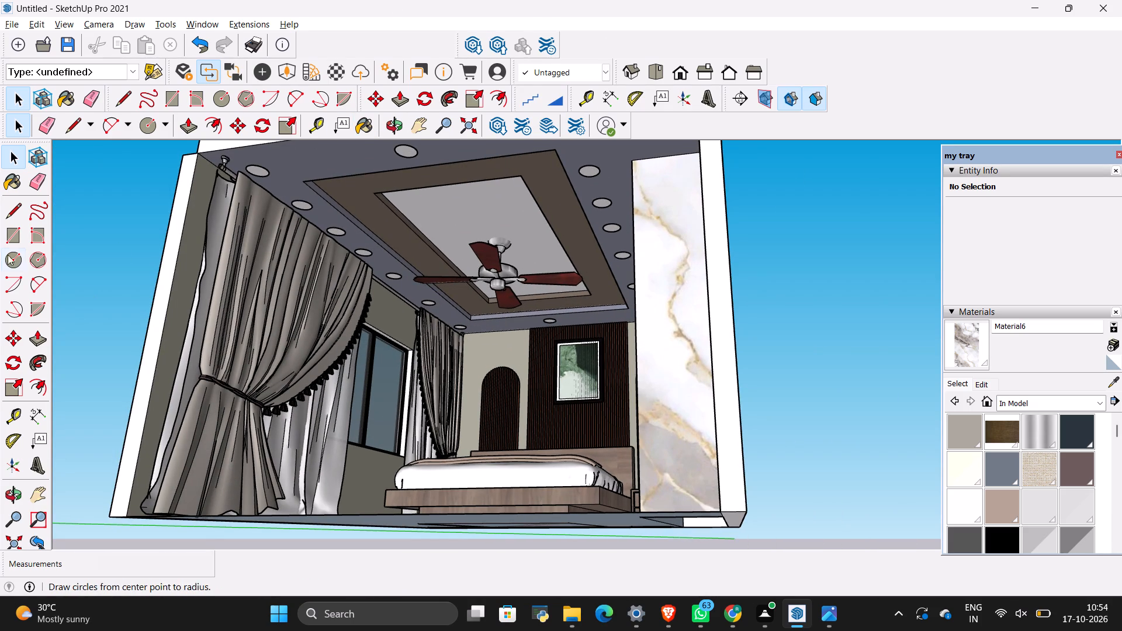
scroll(473, 335, up, 1)
scroll(470, 318, down, 9)
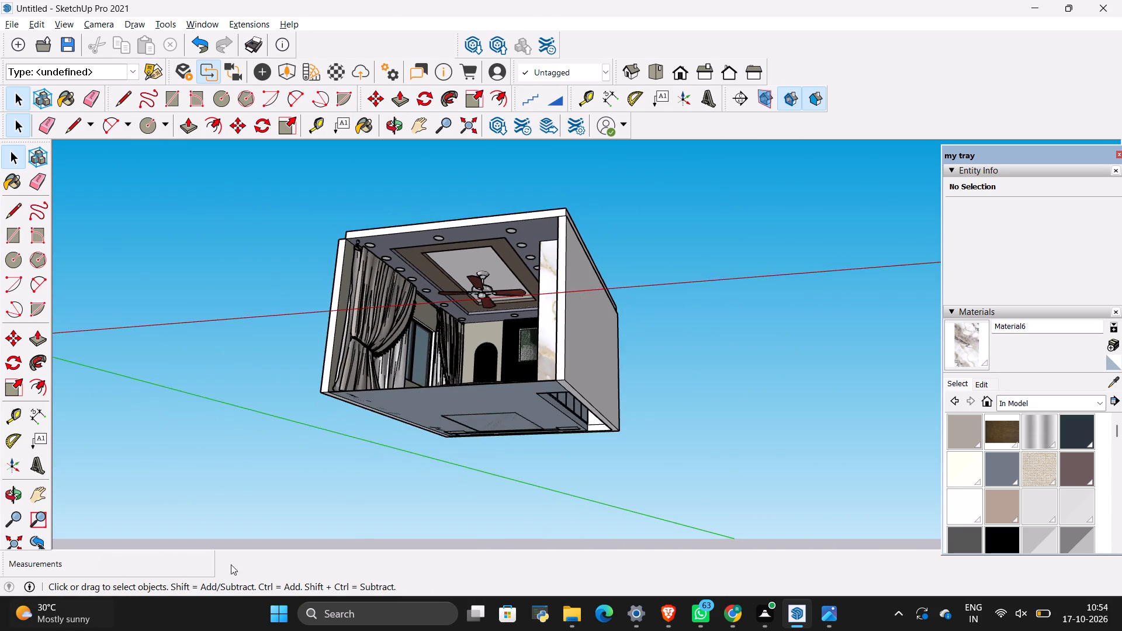
Examine the bedroom from below, above and the open front, including the recessed ceiling, fan, curtains, roof slab and exterior window wall.
scroll(361, 543, up, 4)
scroll(337, 446, up, 1)
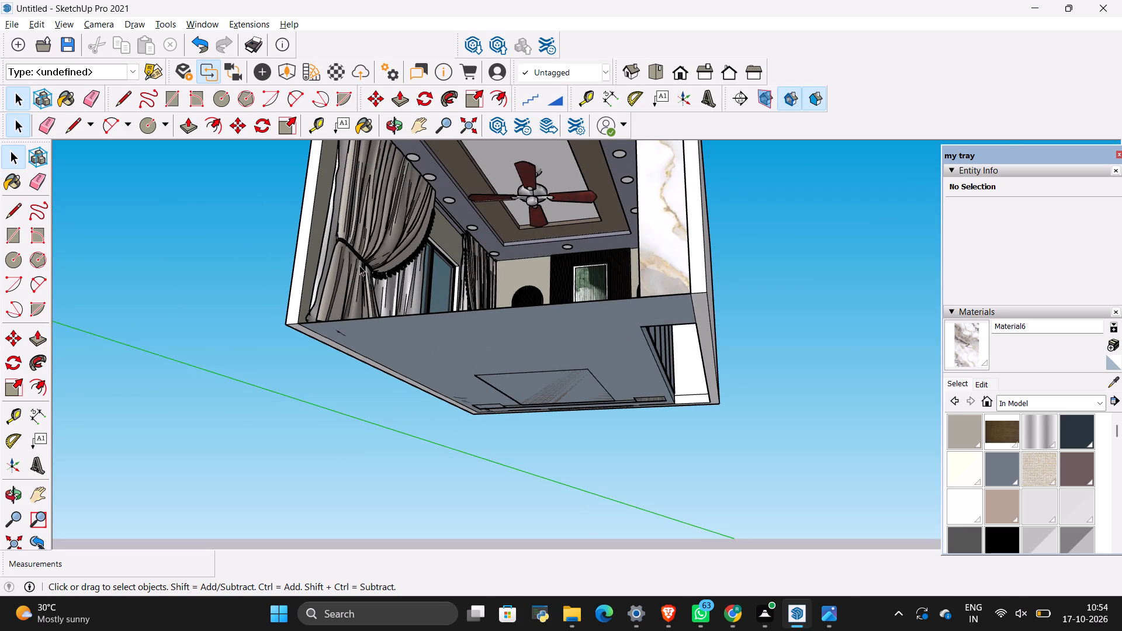
scroll(359, 265, up, 5)
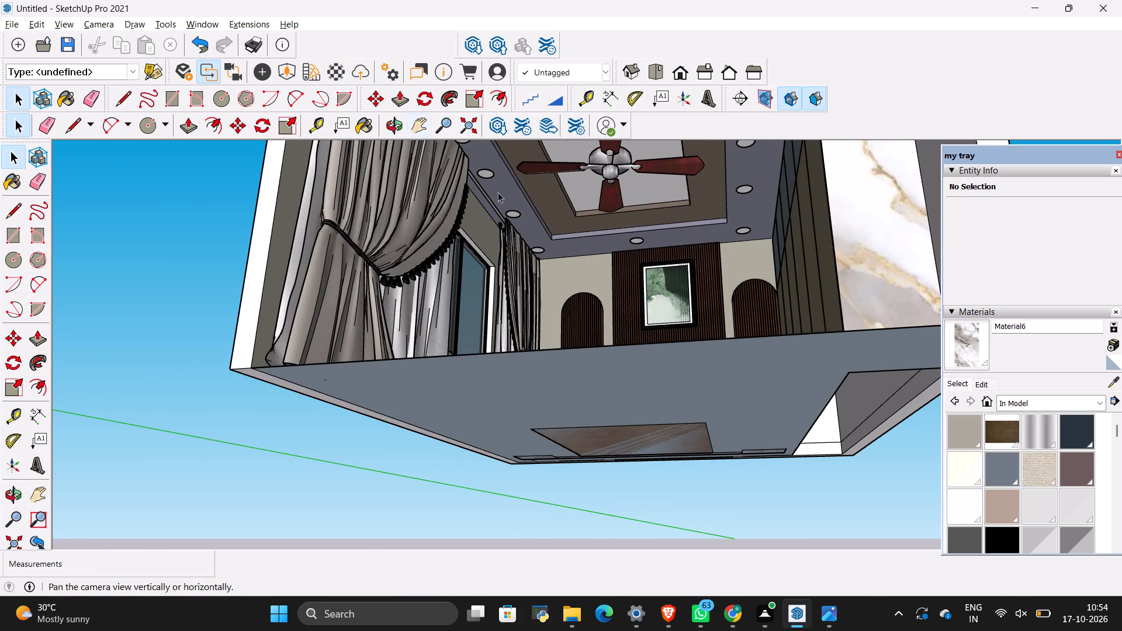
middle_drag(363, 189, 455, 353)
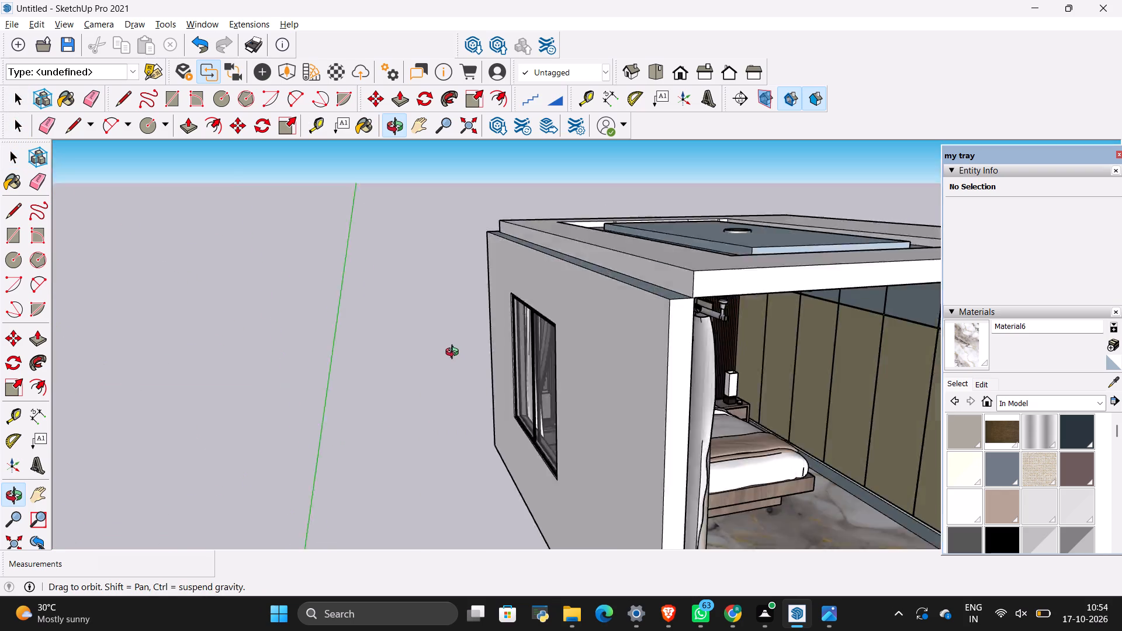
middle_drag(455, 353, 428, 286)
scroll(429, 256, down, 5)
scroll(939, 243, up, 1)
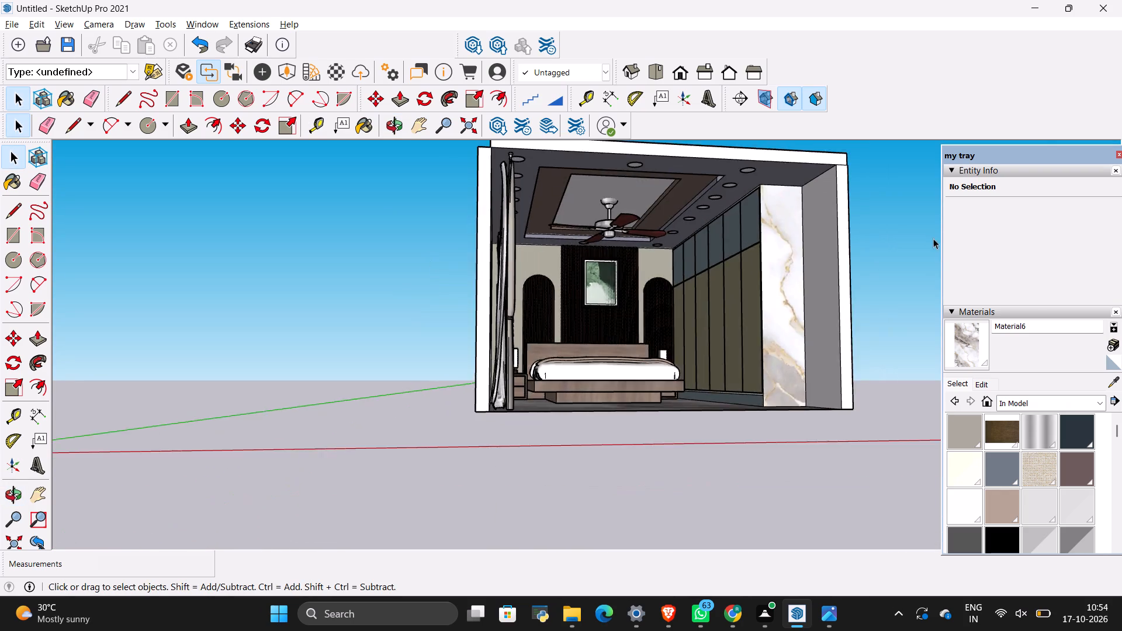
scroll(933, 238, up, 2)
scroll(532, 210, up, 1)
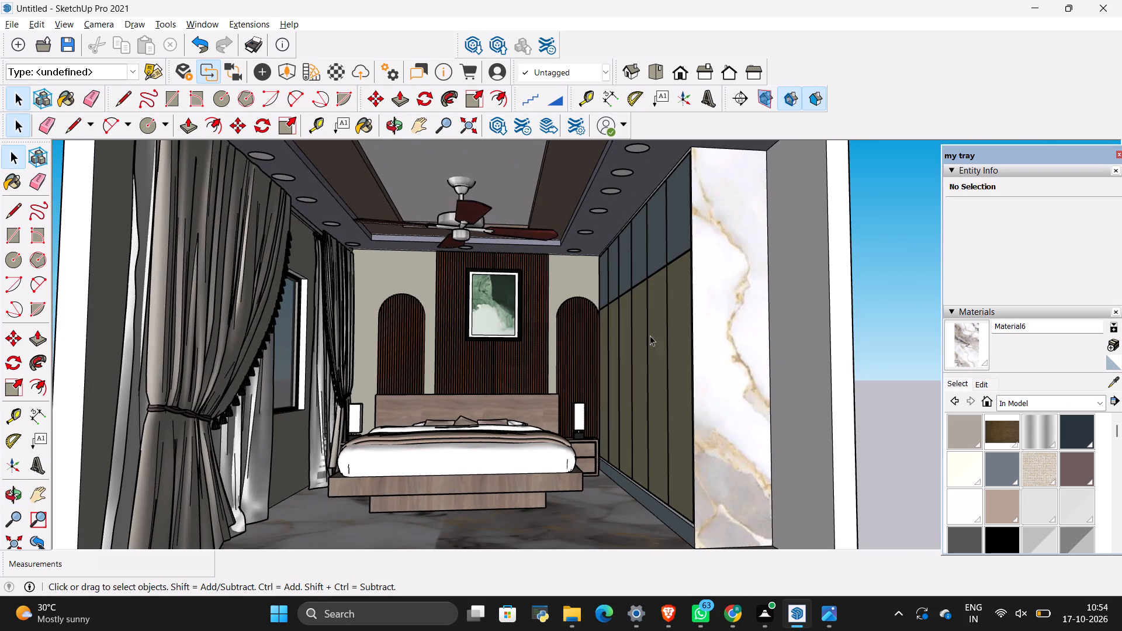
middle_drag(302, 288, 464, 340)
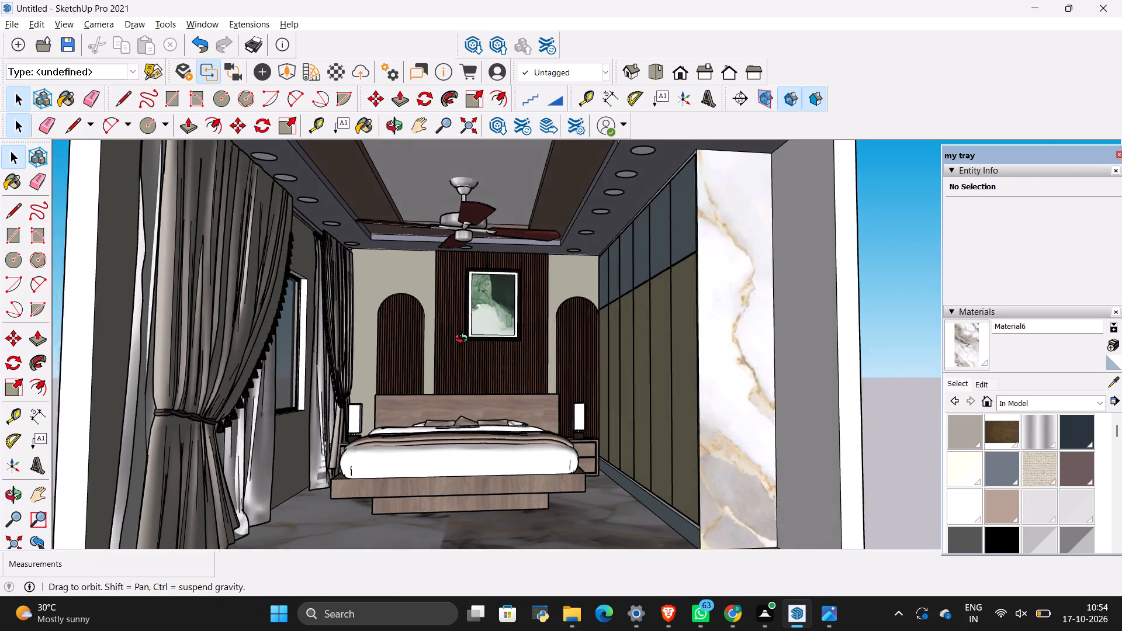
middle_drag(464, 340, 493, 341)
scroll(403, 275, down, 6)
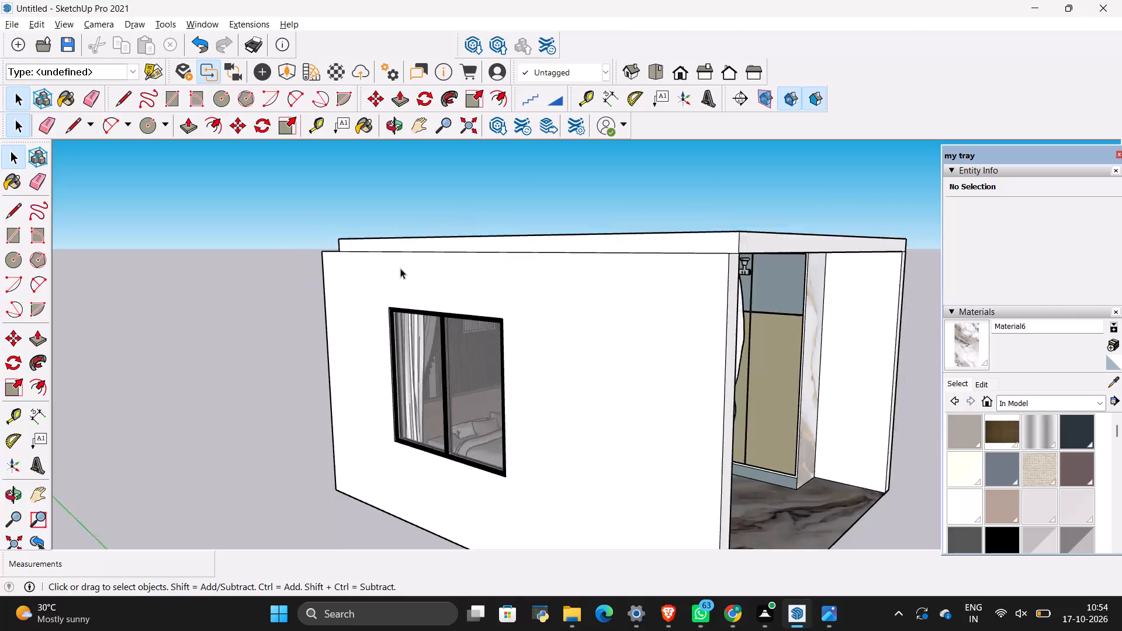
scroll(692, 338, up, 6)
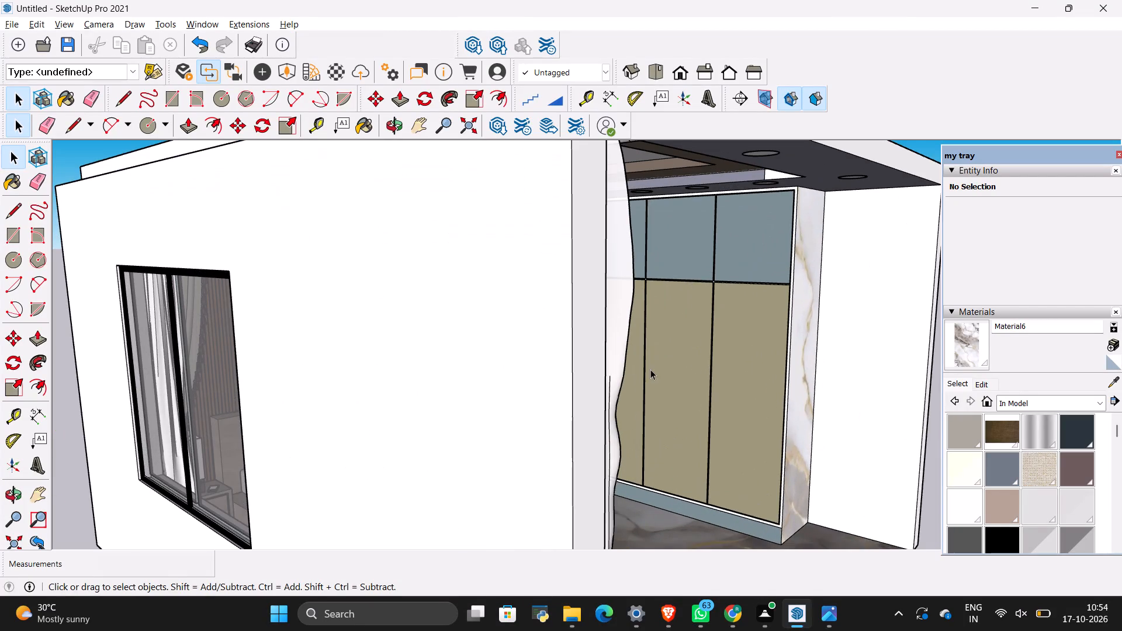
Review the wardrobe wall, marble end panel, bed, fluted headboard wall and ceiling fan through the room's open front.
middle_drag(594, 362, 480, 306)
scroll(449, 261, down, 8)
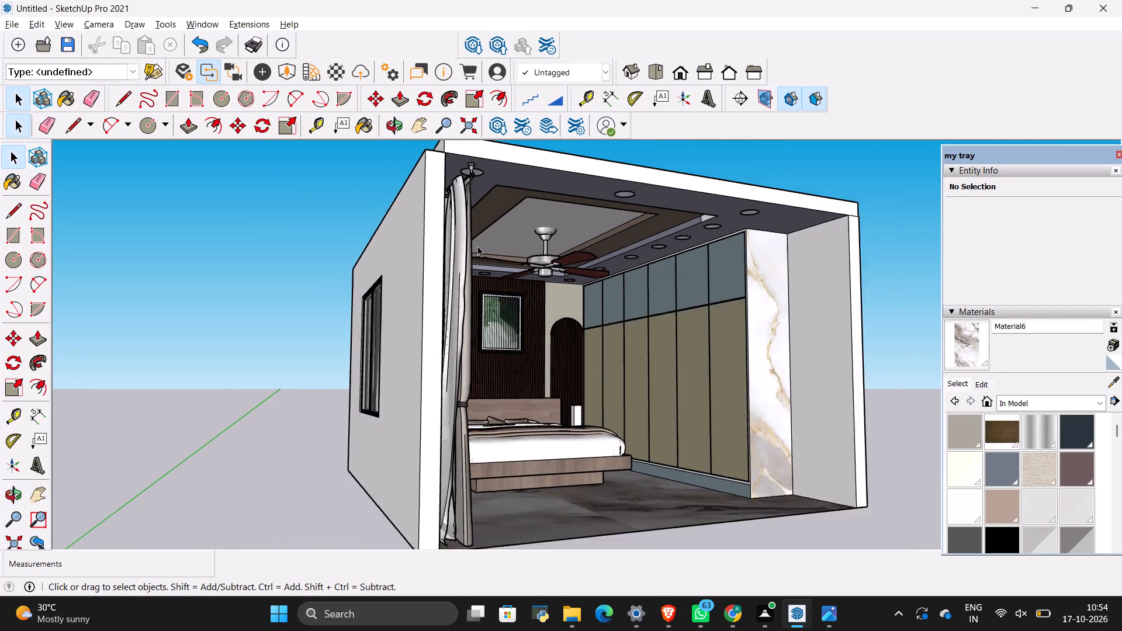
scroll(612, 310, up, 5)
scroll(605, 293, down, 5)
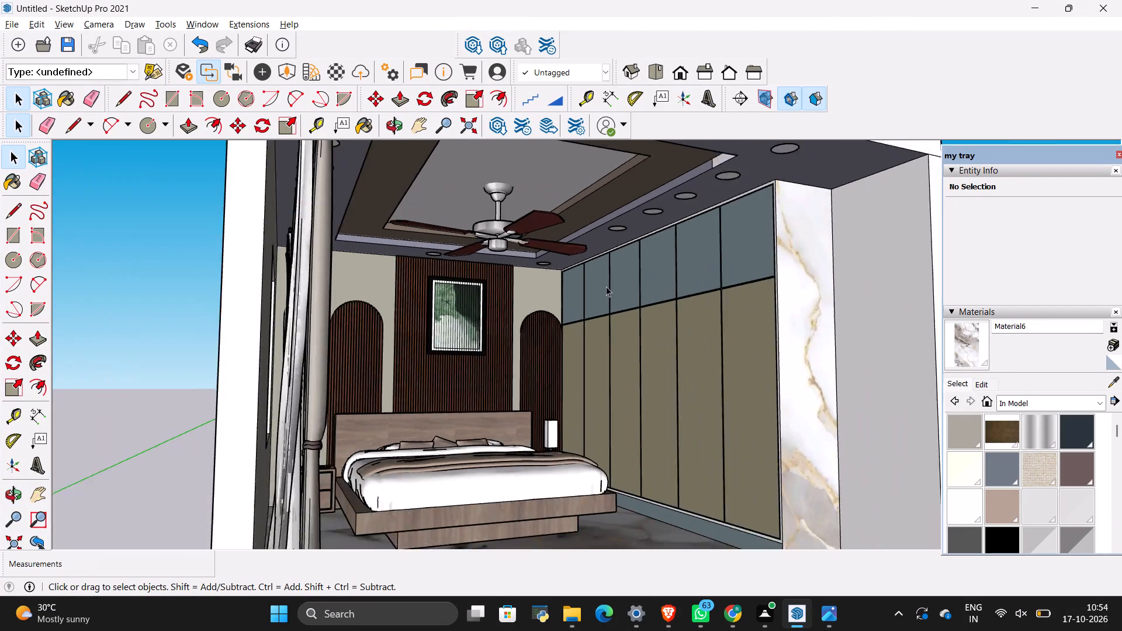
middle_drag(667, 455, 667, 427)
scroll(656, 339, up, 3)
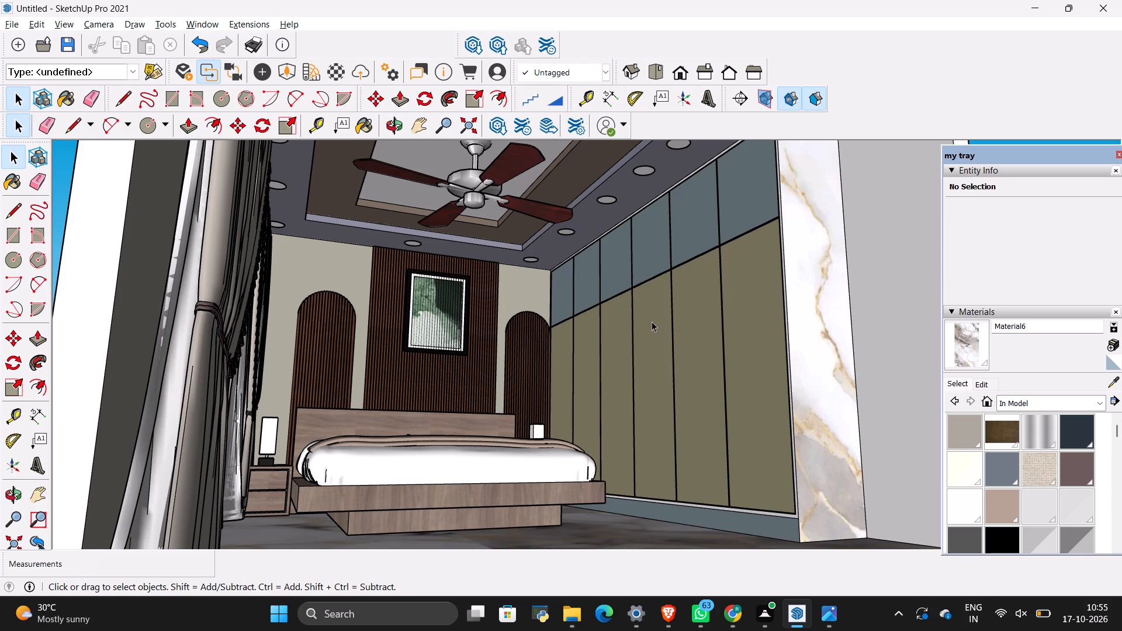
scroll(609, 272, up, 2)
scroll(609, 262, down, 5)
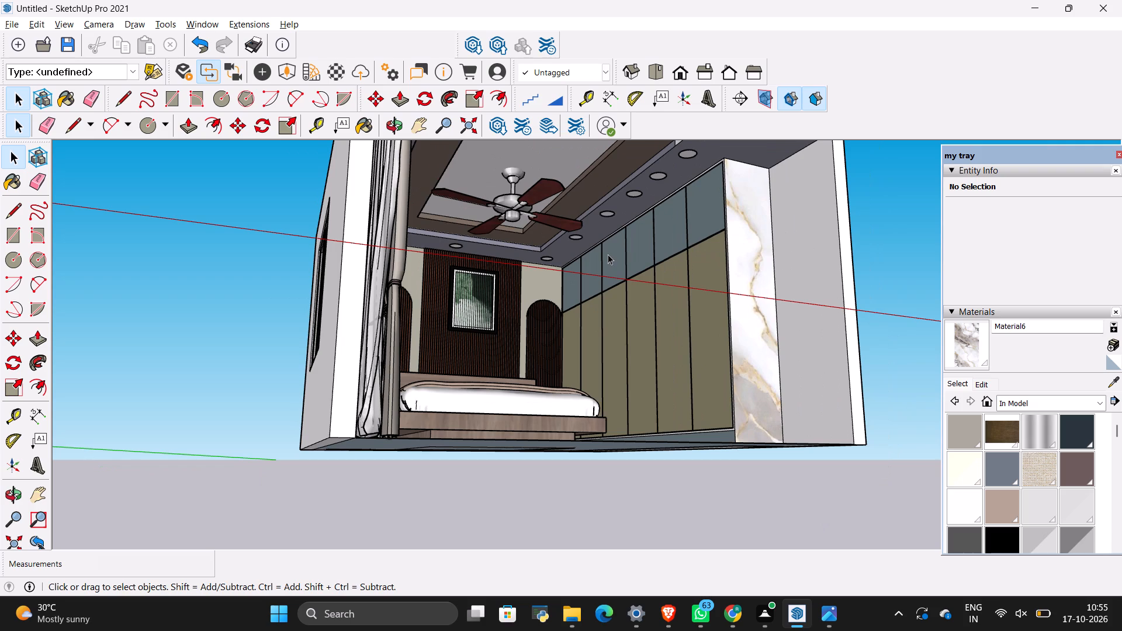
middle_drag(610, 259, 640, 282)
middle_click(640, 282)
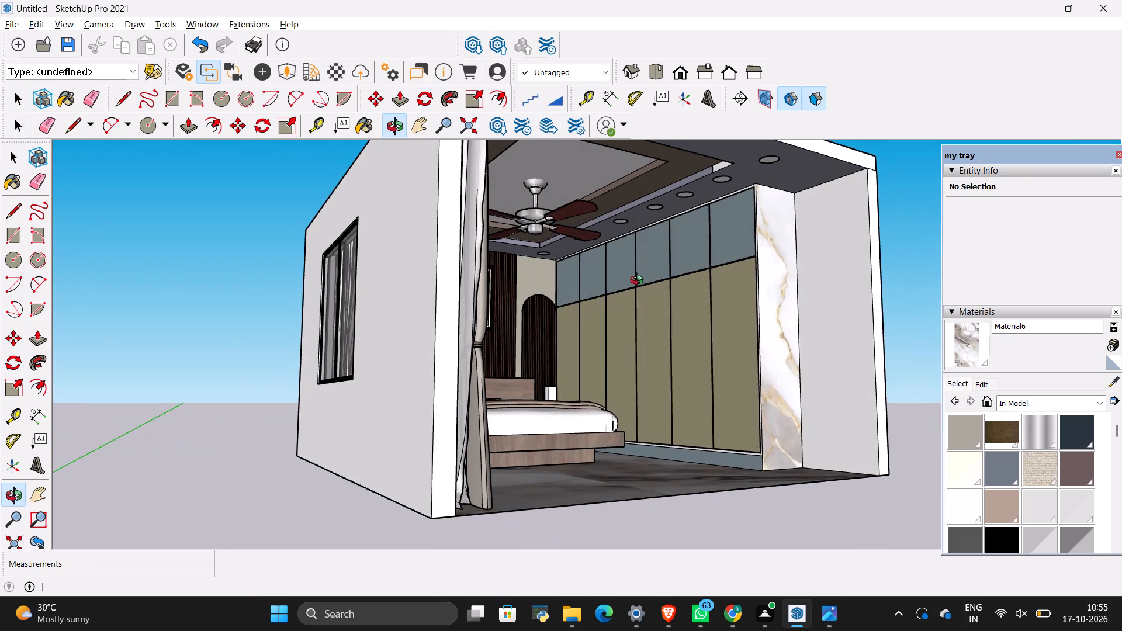
scroll(707, 261, up, 3)
scroll(625, 237, up, 1)
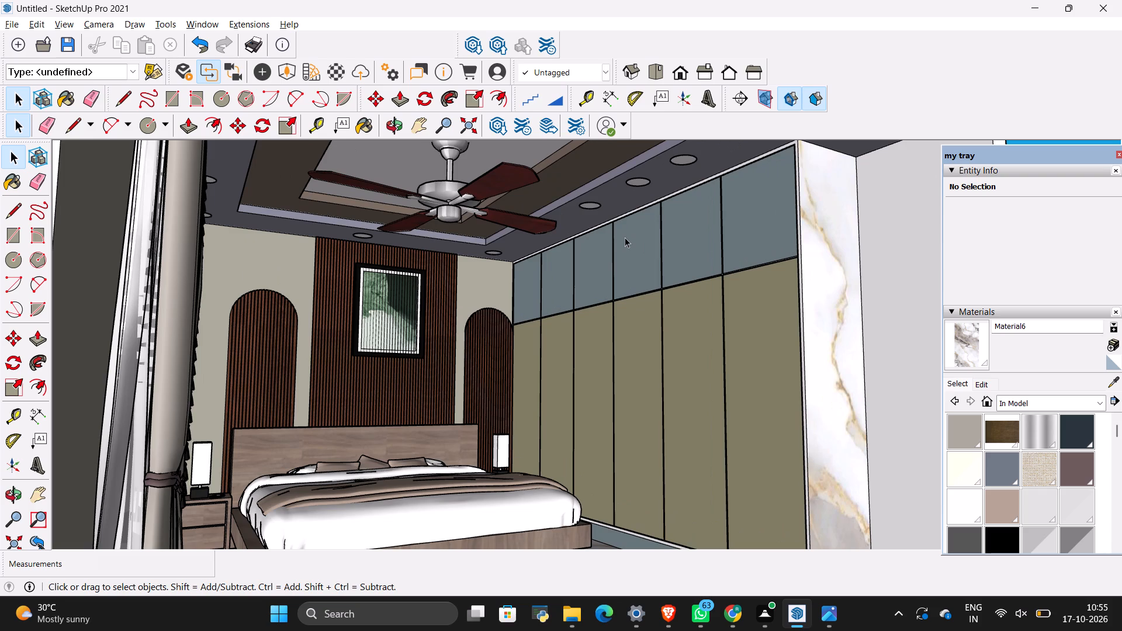
scroll(625, 237, down, 2)
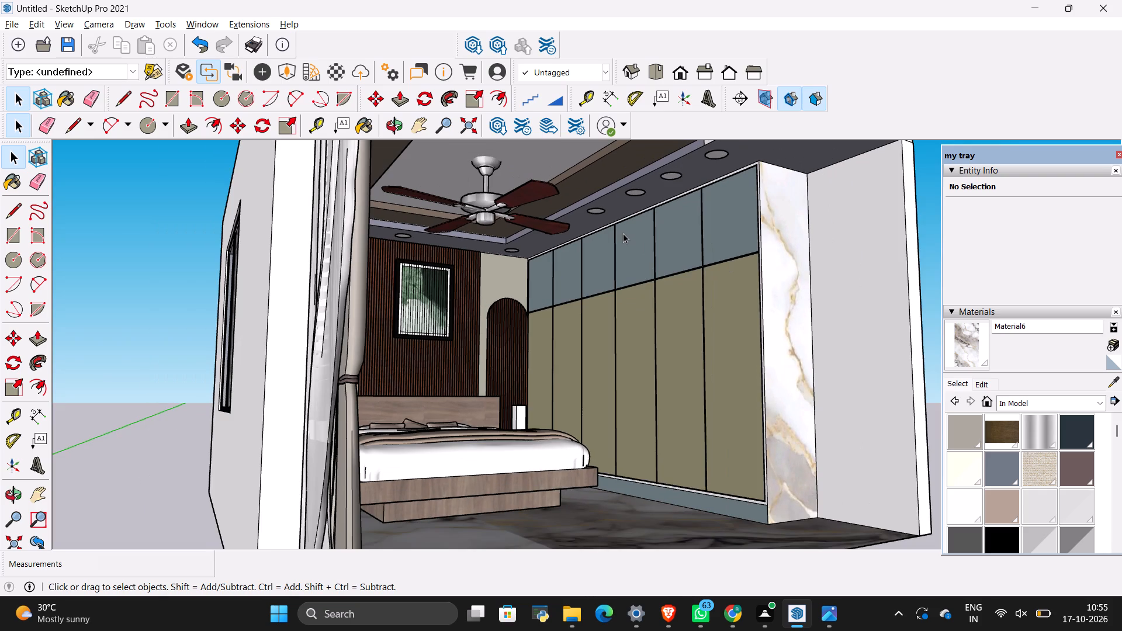
scroll(746, 351, up, 3)
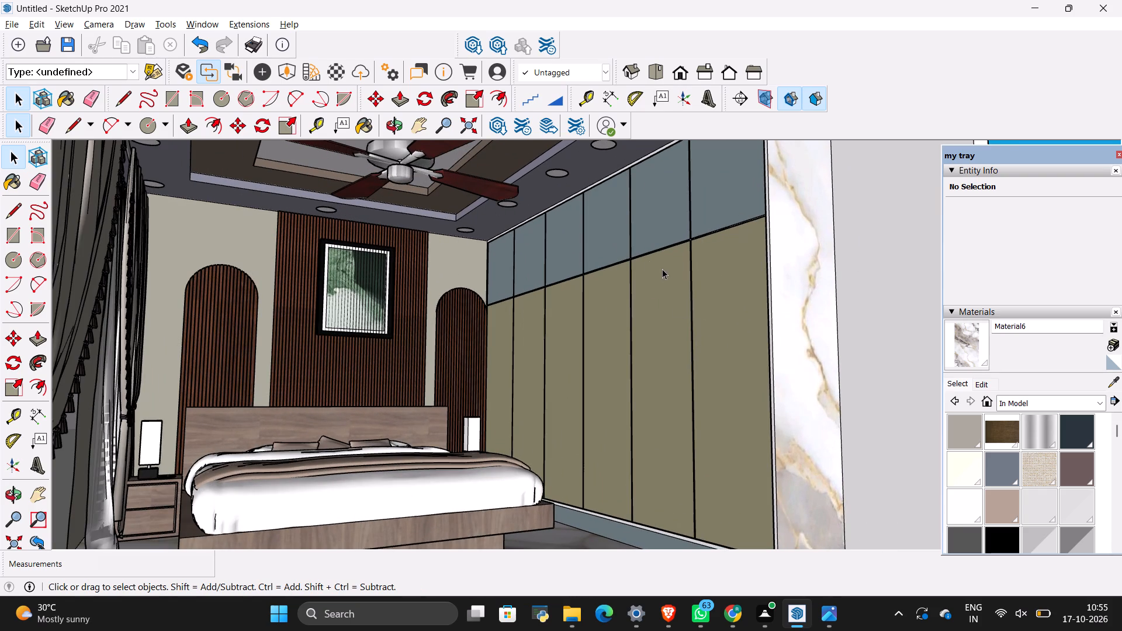
scroll(292, 245, down, 1)
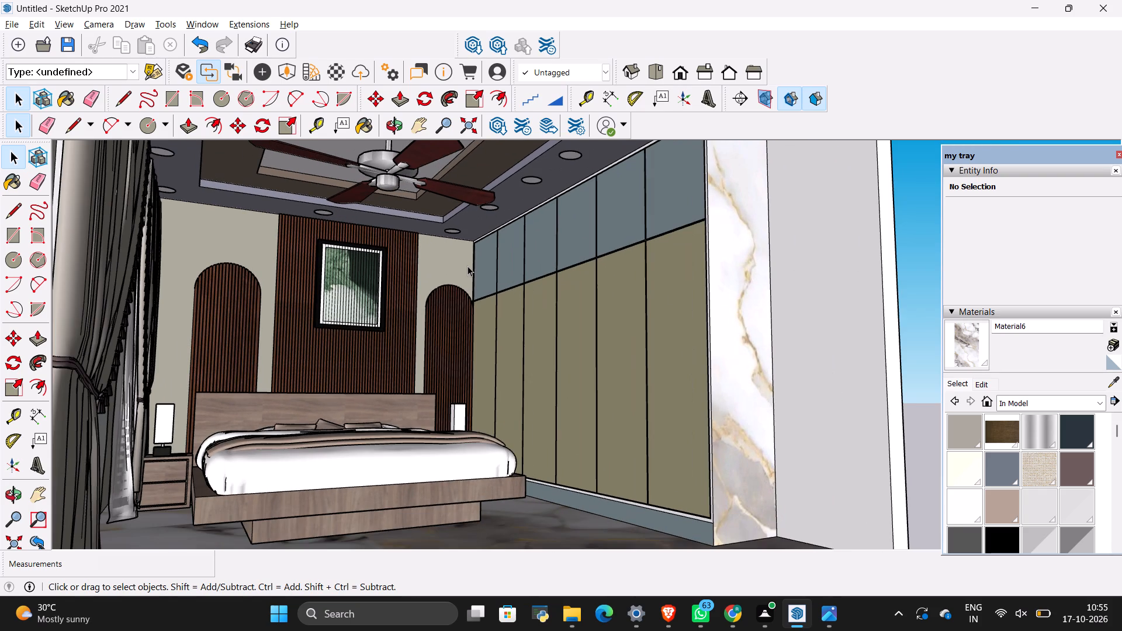